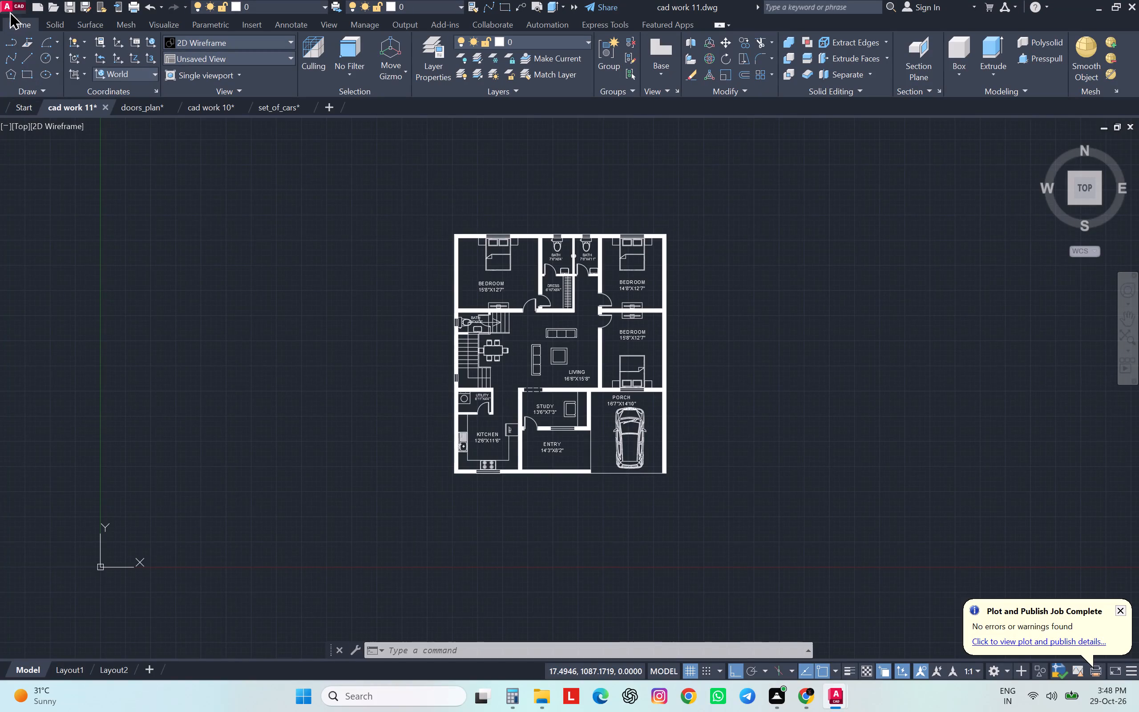
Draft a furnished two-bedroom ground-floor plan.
Create a new blank drawing.
{"action": "left_click", "coordinate": [337, 105]}
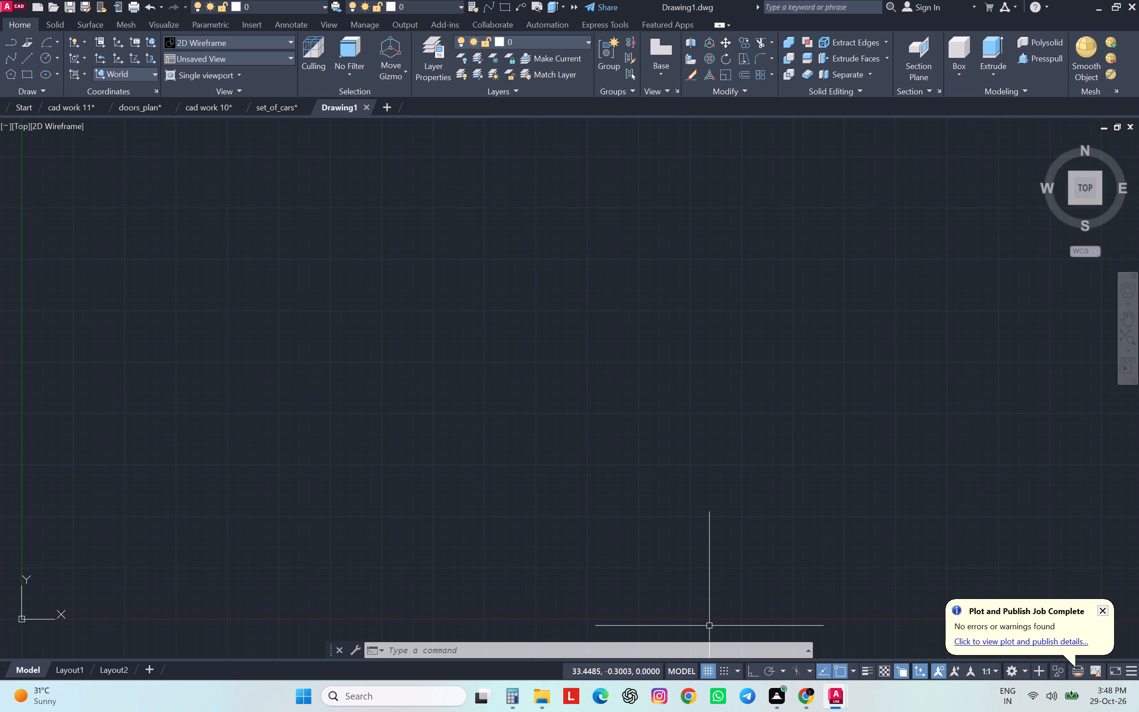
{"action": "key", "text": "Escape"}
{"action": "key", "text": "Escape"}
{"action": "key", "text": "Escape"}
{"action": "key", "text": "Escape"}
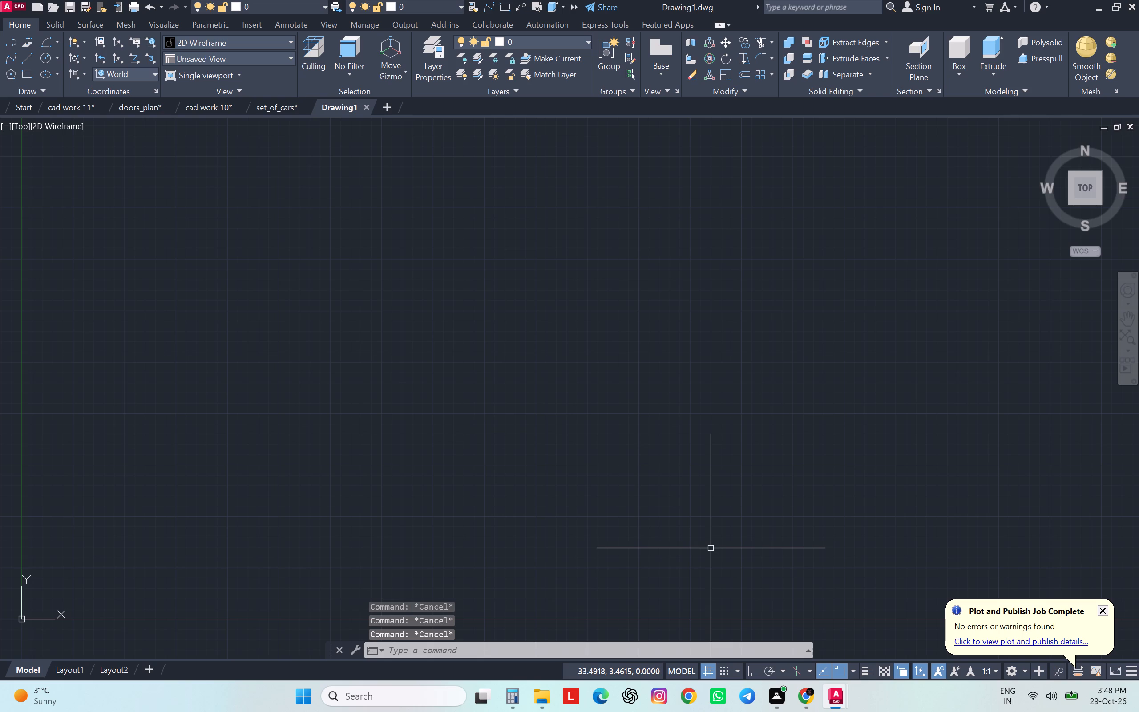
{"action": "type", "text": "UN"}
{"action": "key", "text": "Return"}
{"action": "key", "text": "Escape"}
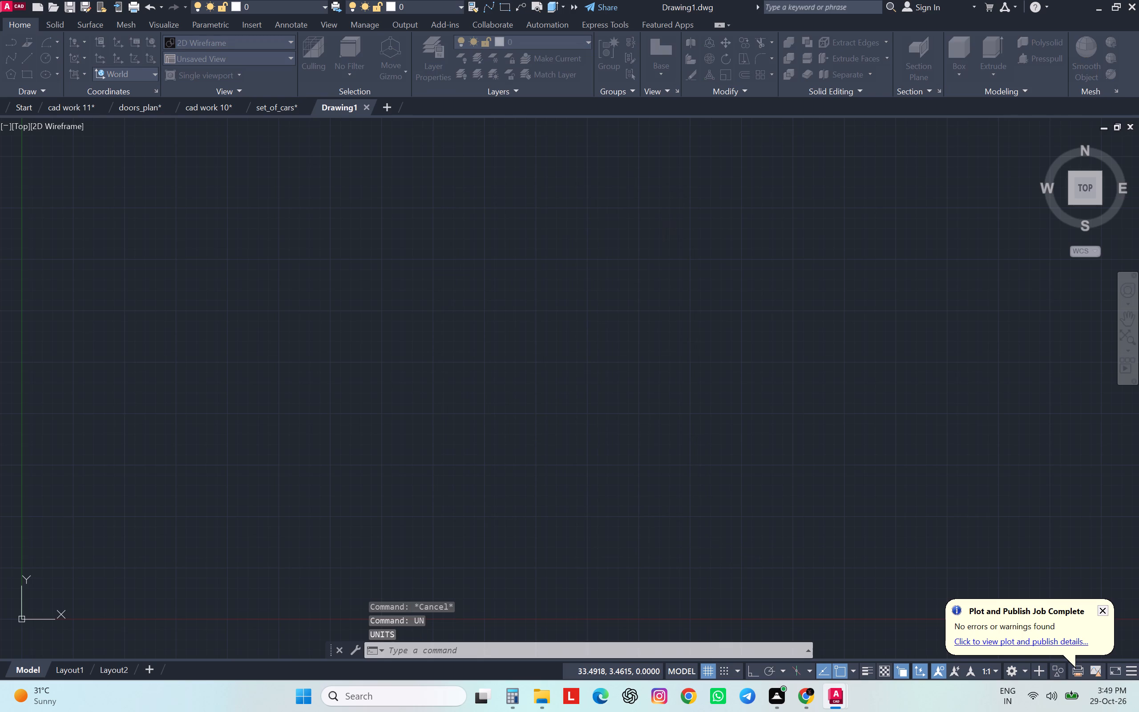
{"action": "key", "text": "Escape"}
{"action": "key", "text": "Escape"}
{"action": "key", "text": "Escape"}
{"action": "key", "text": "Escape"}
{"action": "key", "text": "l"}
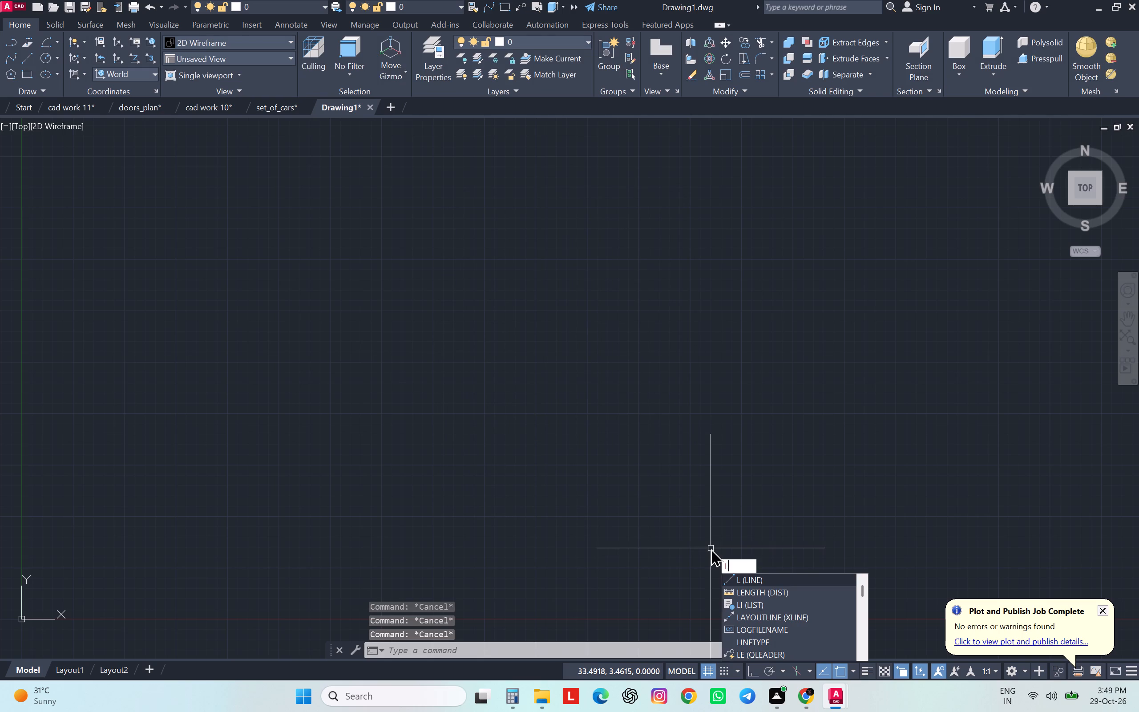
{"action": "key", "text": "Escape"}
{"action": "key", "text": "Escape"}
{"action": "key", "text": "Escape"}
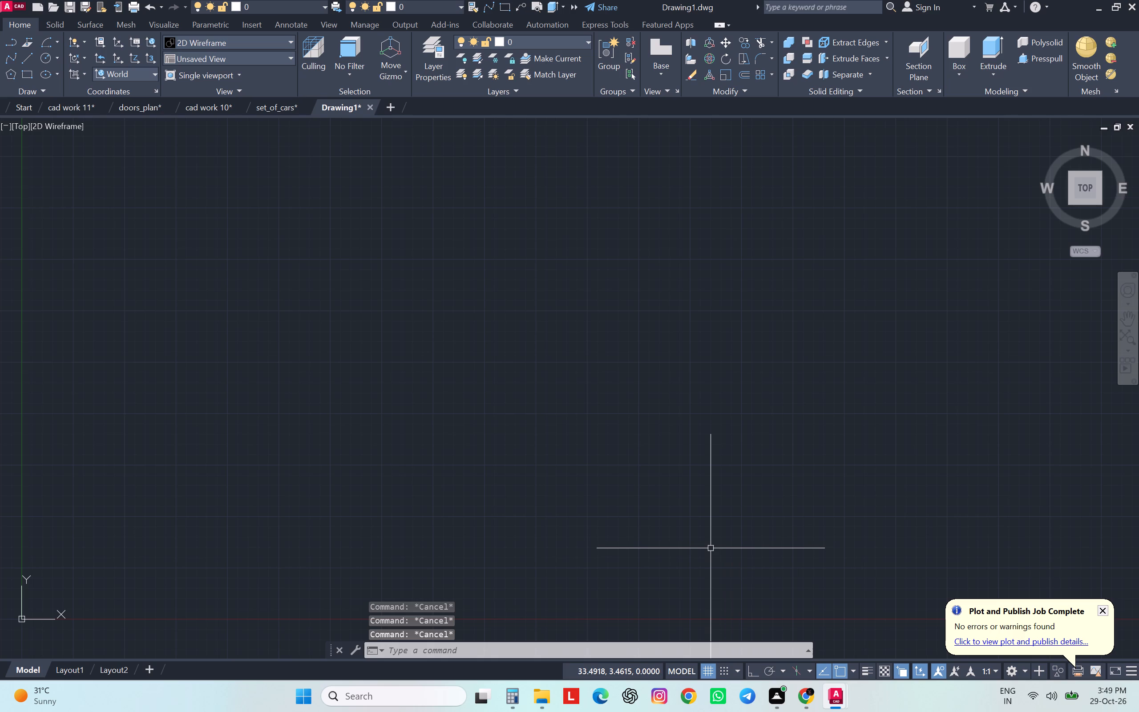
Draw a rectangle 240 units wide and 360 units high as the plan's outer boundary.
{"action": "type", "text": "REC"}
{"action": "key", "text": "space"}
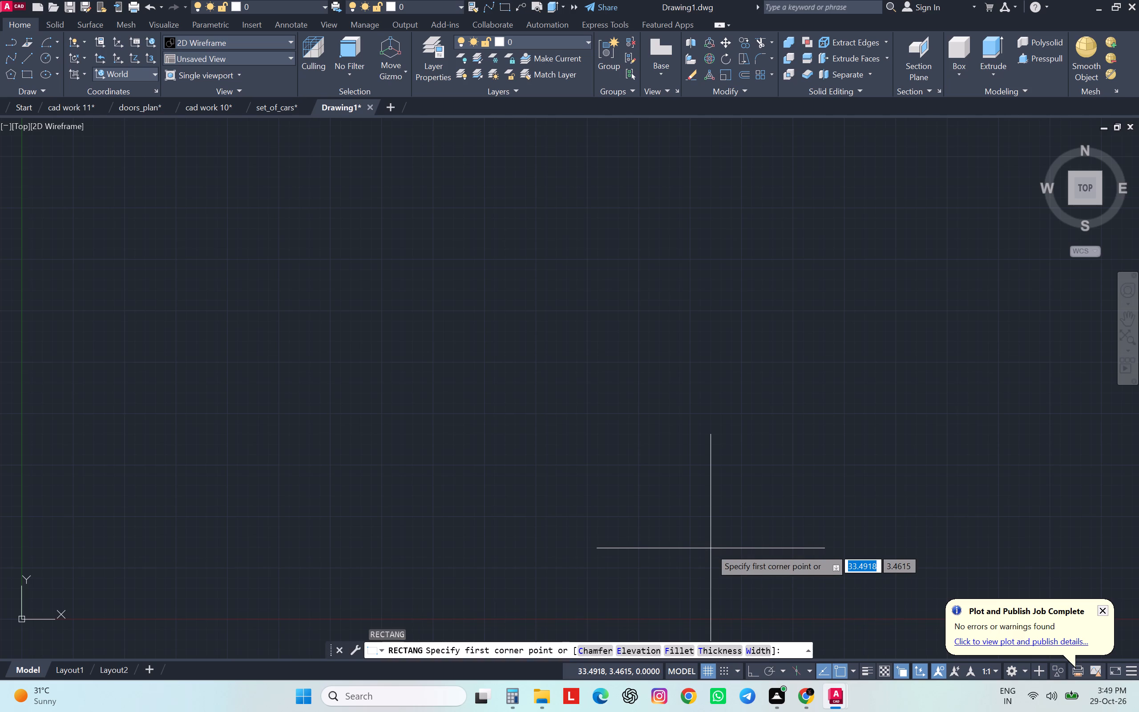
{"action": "left_click", "coordinate": [574, 293]}
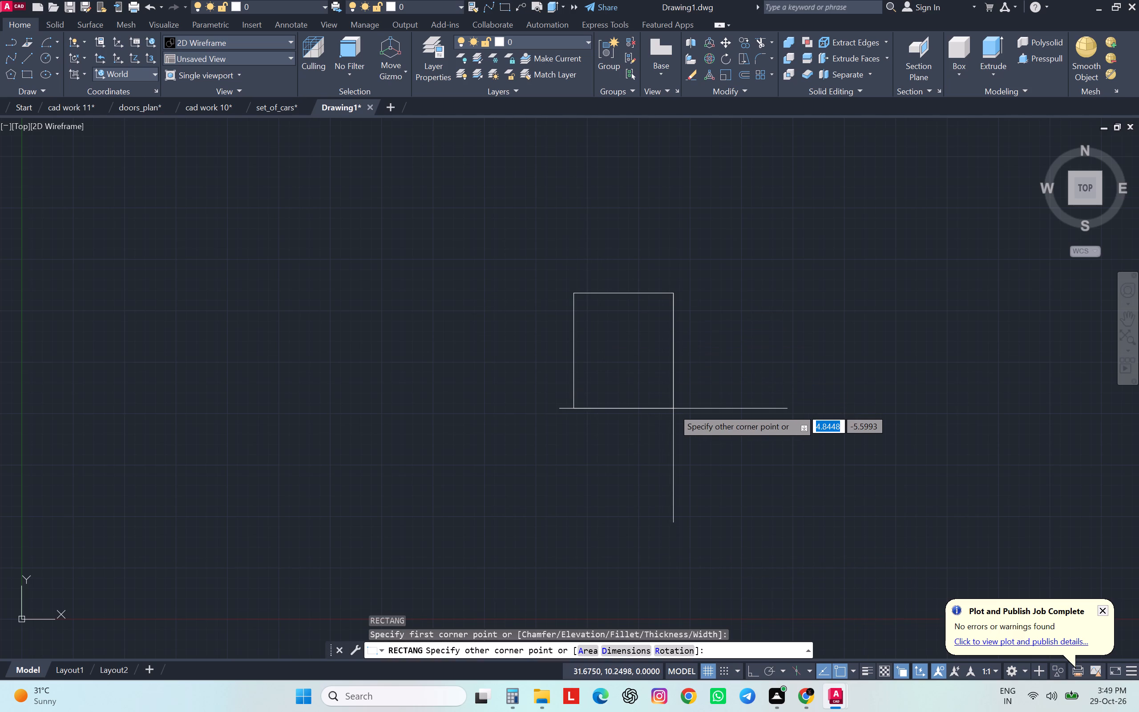
{"action": "type", "text": "240"}
{"action": "type", "text": ",360"}
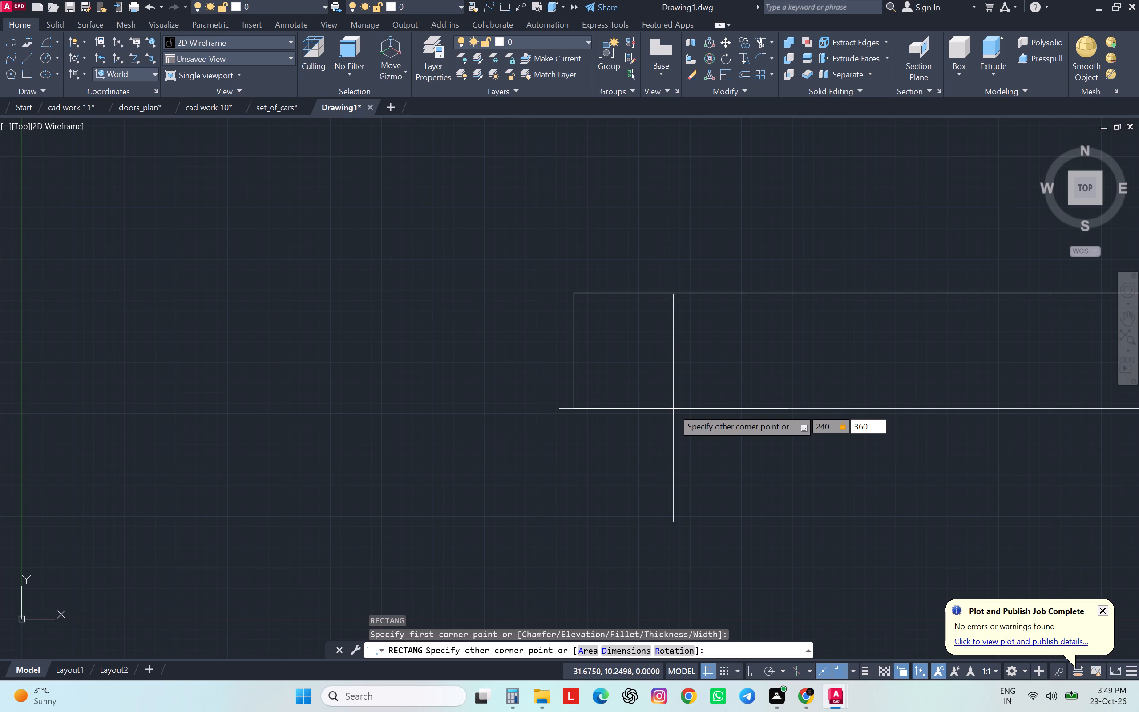
{"action": "key", "text": "Return"}
Move the rectangle about 368 units away from the origin, at roughly 8° above the X axis.
{"action": "scroll", "coordinate": [675, 409], "scroll_direction": "down", "scroll_amount": 4}
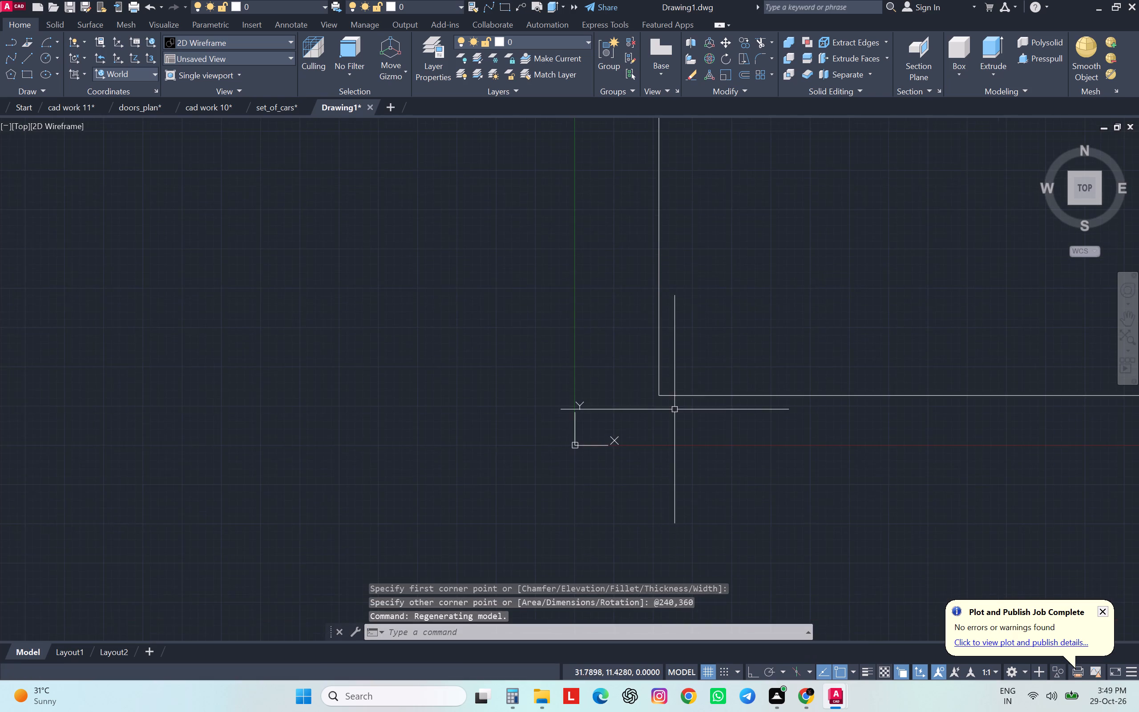
{"action": "scroll", "coordinate": [675, 409], "scroll_direction": "down", "scroll_amount": 1}
{"action": "scroll", "coordinate": [675, 409], "scroll_direction": "up", "scroll_amount": 2}
{"action": "scroll", "coordinate": [675, 409], "scroll_direction": "down", "scroll_amount": 1}
{"action": "scroll", "coordinate": [675, 409], "scroll_direction": "up", "scroll_amount": 1}
{"action": "scroll", "coordinate": [675, 409], "scroll_direction": "down", "scroll_amount": 1}
{"action": "left_click", "coordinate": [678, 403]}
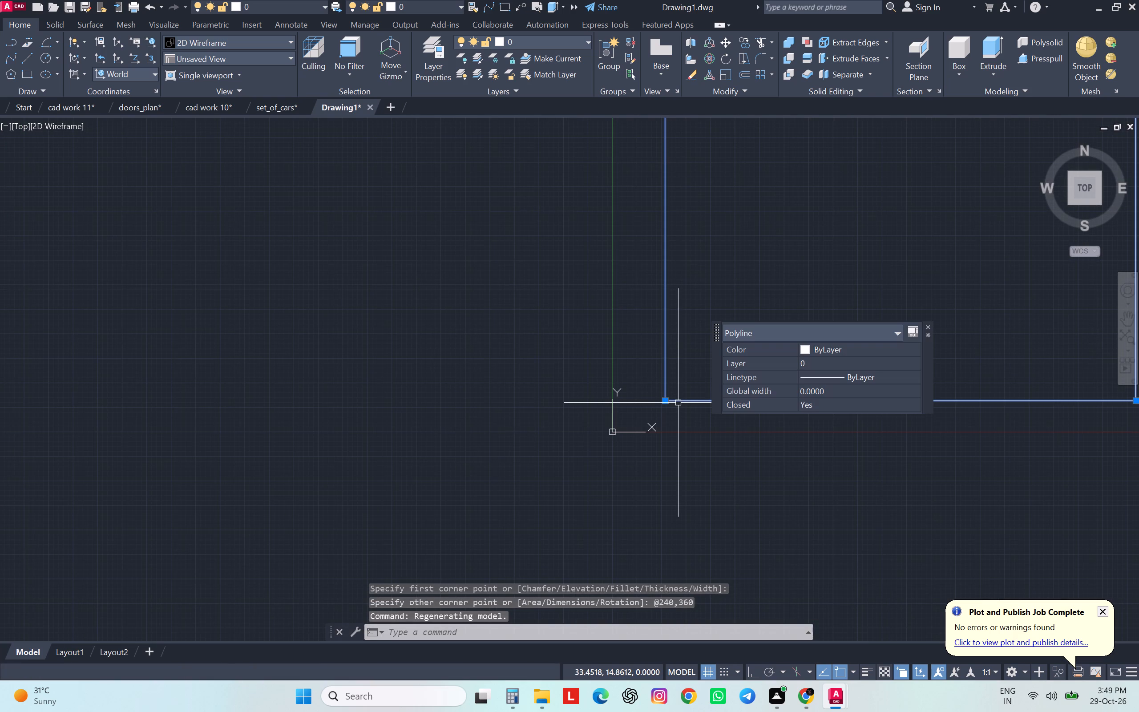
{"action": "type", "text": "M"}
{"action": "key", "text": "space"}
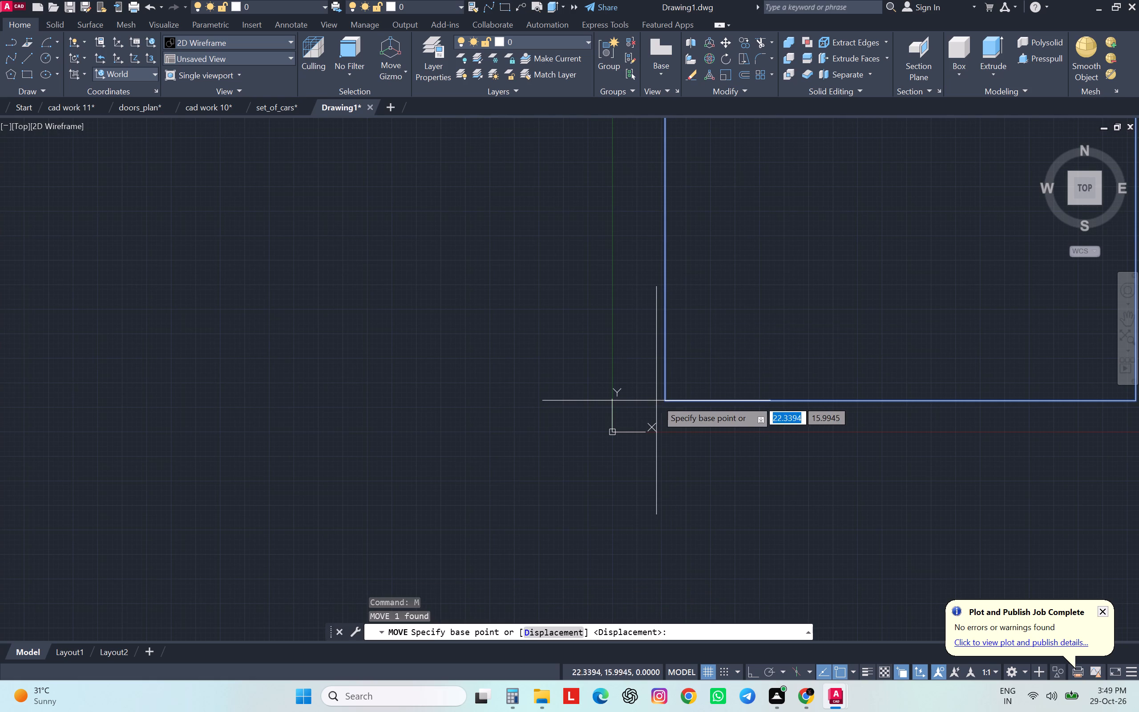
{"action": "left_click", "coordinate": [662, 400]}
{"action": "scroll", "coordinate": [662, 400], "scroll_direction": "down", "scroll_amount": 4}
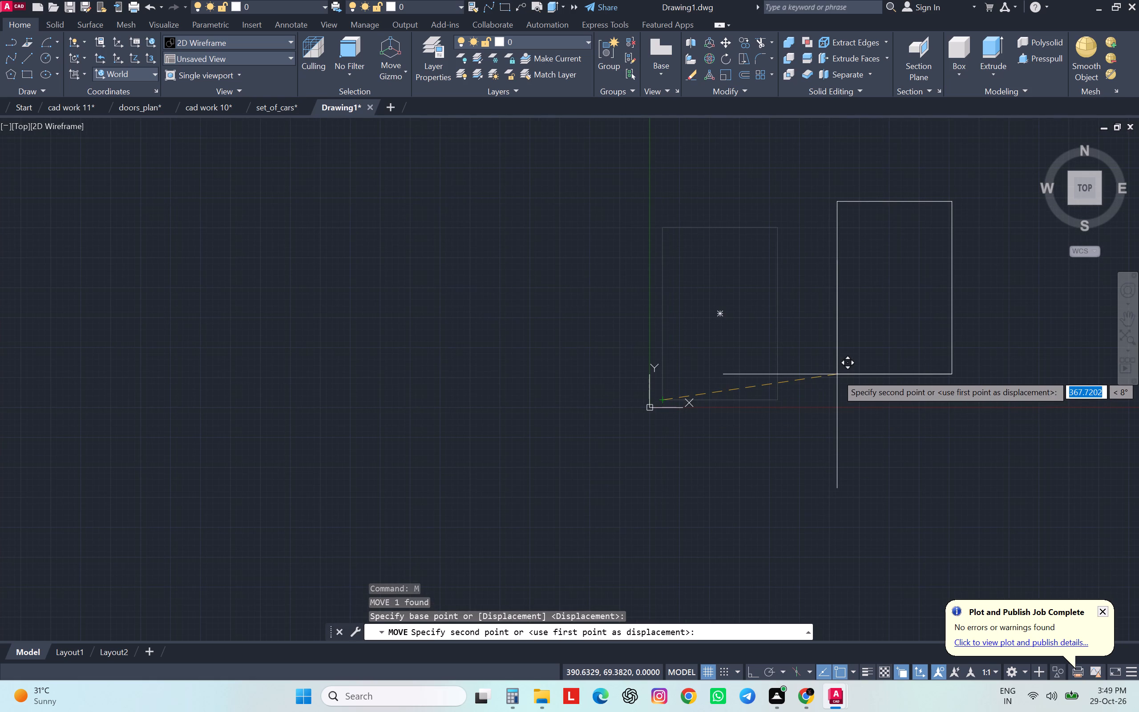
{"action": "left_click", "coordinate": [837, 374]}
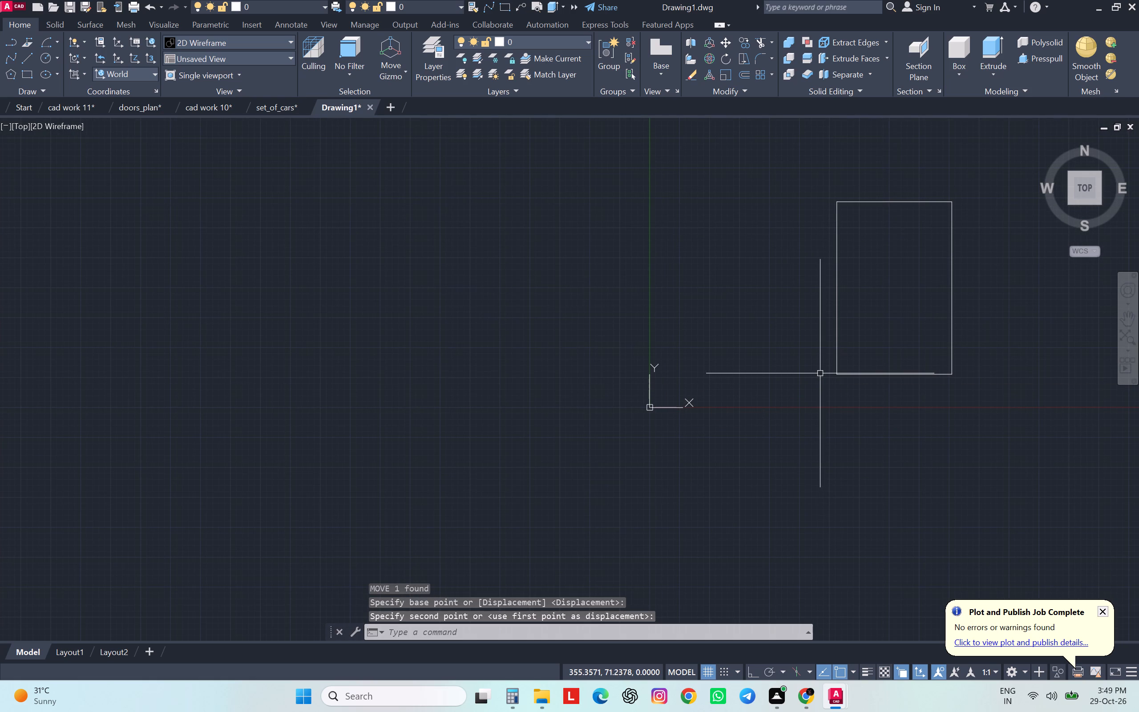
{"action": "key", "text": "Escape"}
{"action": "key", "text": "Escape"}
{"action": "key", "text": "Escape"}
{"action": "key", "text": "Escape"}
{"action": "key", "text": "Escape"}
Attach the floor plan image "WhatsApp Image 2026-10-28 at 8.41.26 PM" between the origin and the rectangle, scaled to roughly the rectangle's size.
{"action": "type", "text": "IMA"}
{"action": "type", "text": "GE"}
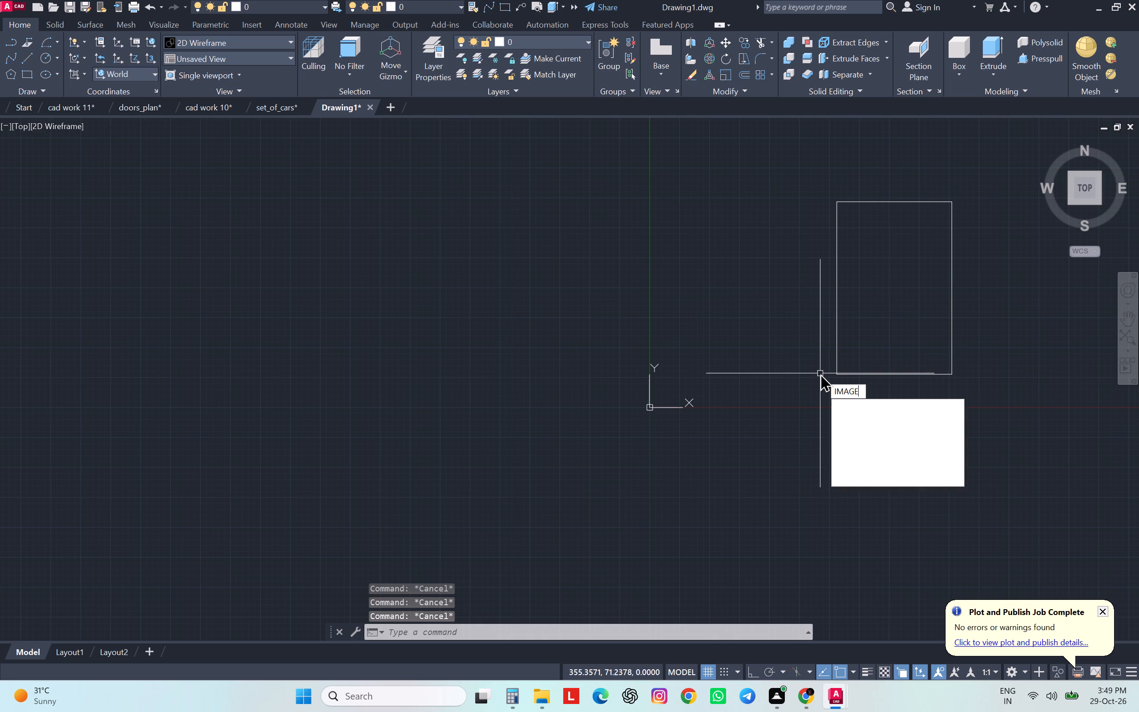
{"action": "left_click", "coordinate": [861, 417]}
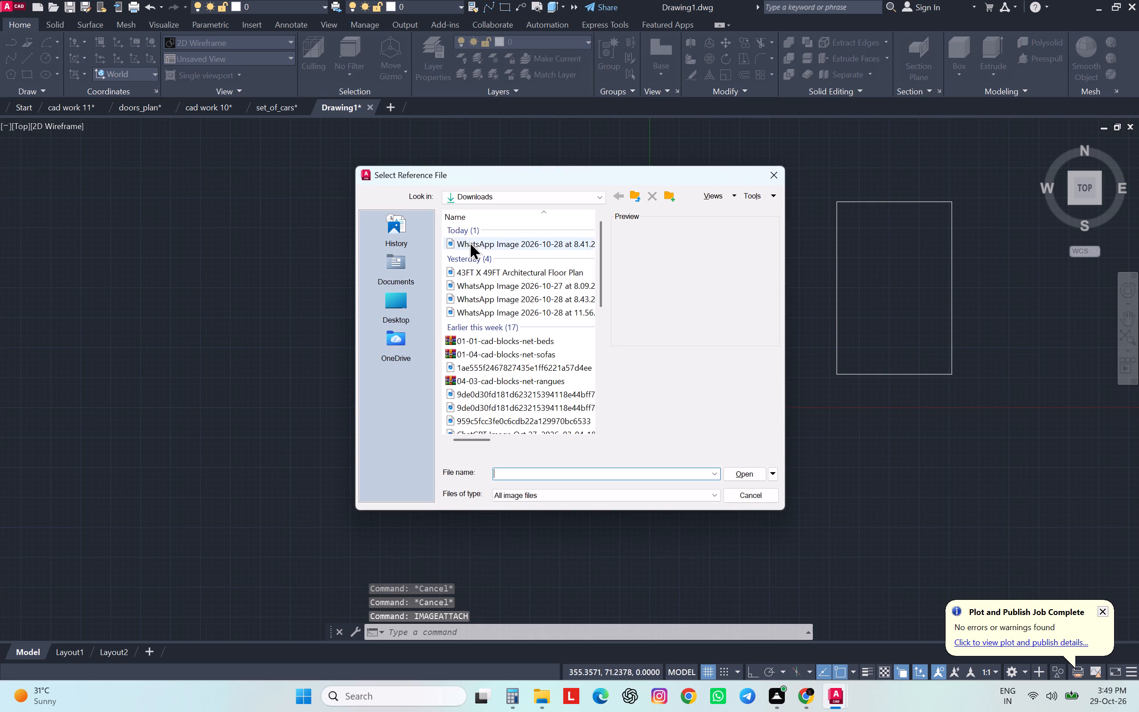
{"action": "left_click", "coordinate": [477, 245]}
{"action": "left_click", "coordinate": [735, 475]}
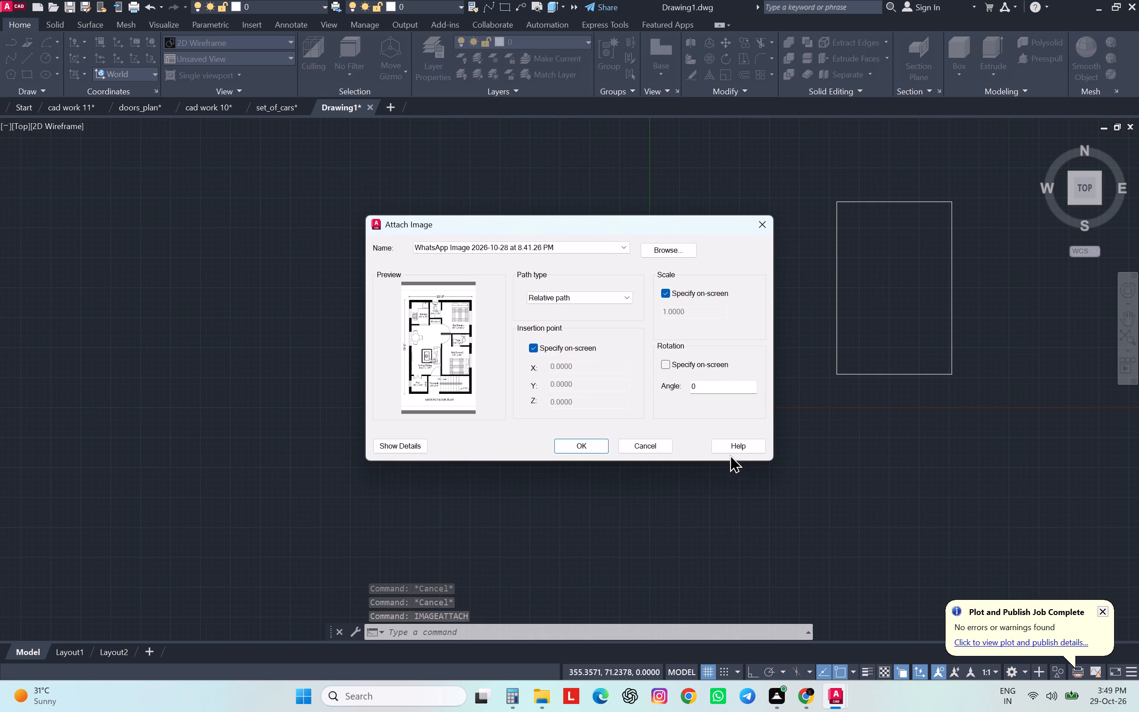
{"action": "left_click", "coordinate": [587, 442]}
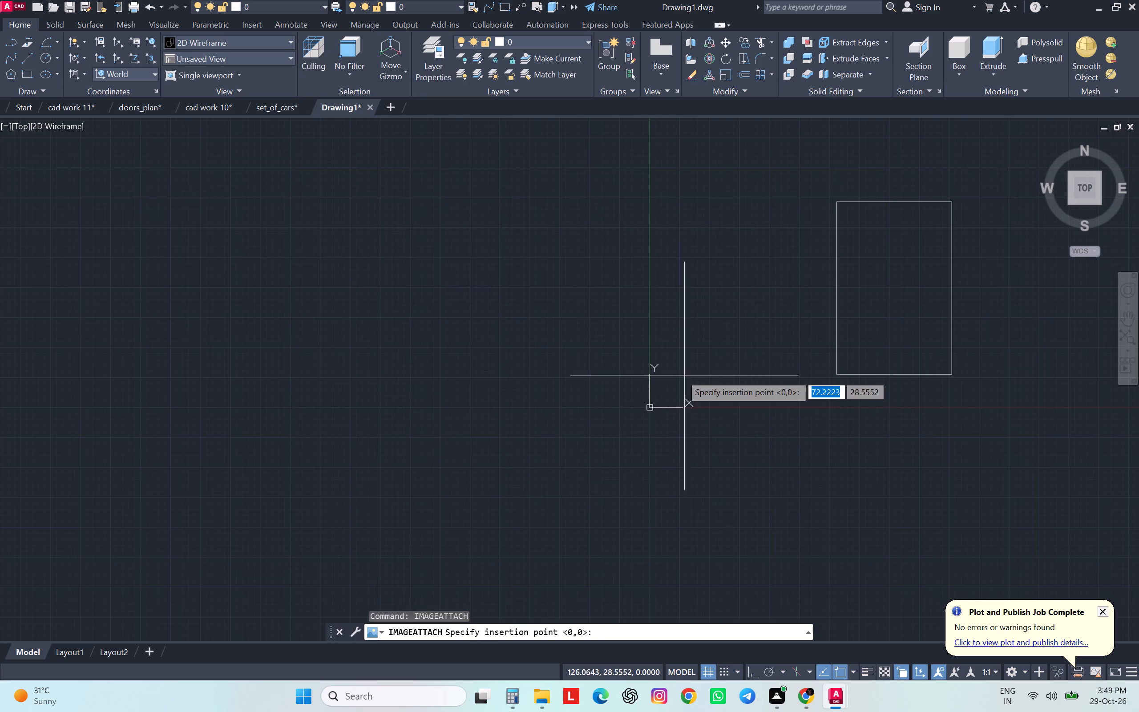
{"action": "left_click", "coordinate": [664, 381]}
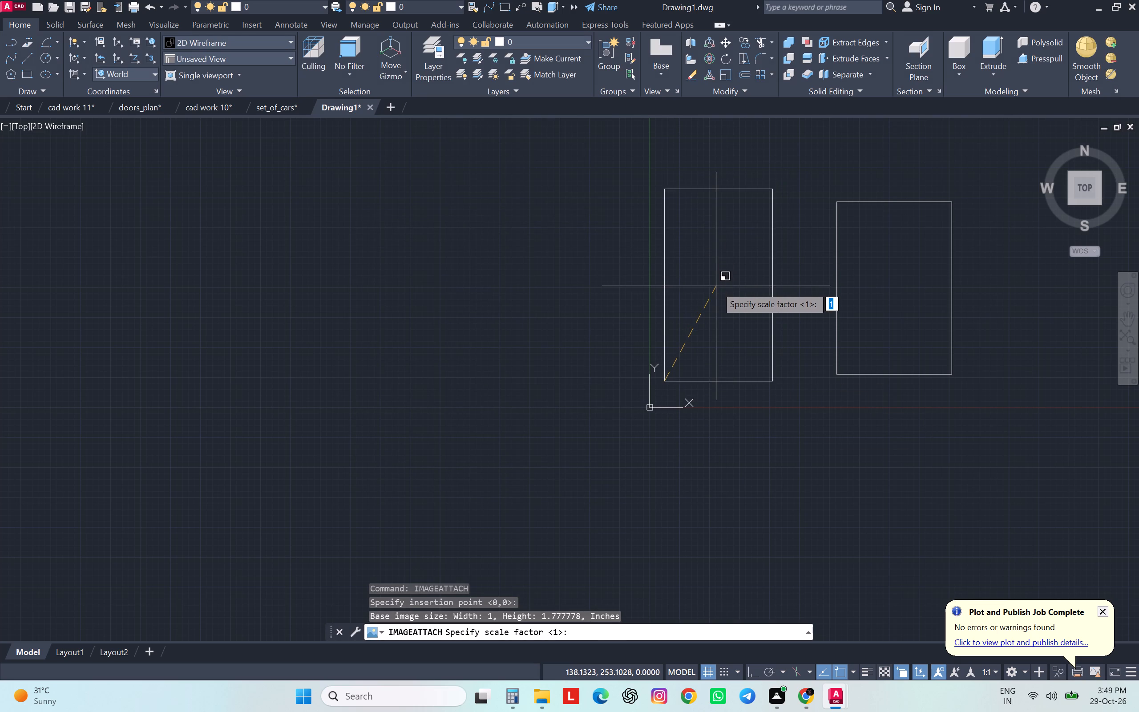
{"action": "left_click", "coordinate": [716, 286]}
Examine the attached floor plan image for its room layout and dimensions around the kitchen, toilets and Bed Room-1.
{"action": "middle_click_drag", "start_coordinate": [778, 341], "coordinate": [557, 368]}
{"action": "scroll", "coordinate": [523, 377], "scroll_direction": "up", "scroll_amount": 2}
{"action": "scroll", "coordinate": [522, 377], "scroll_direction": "down", "scroll_amount": 2}
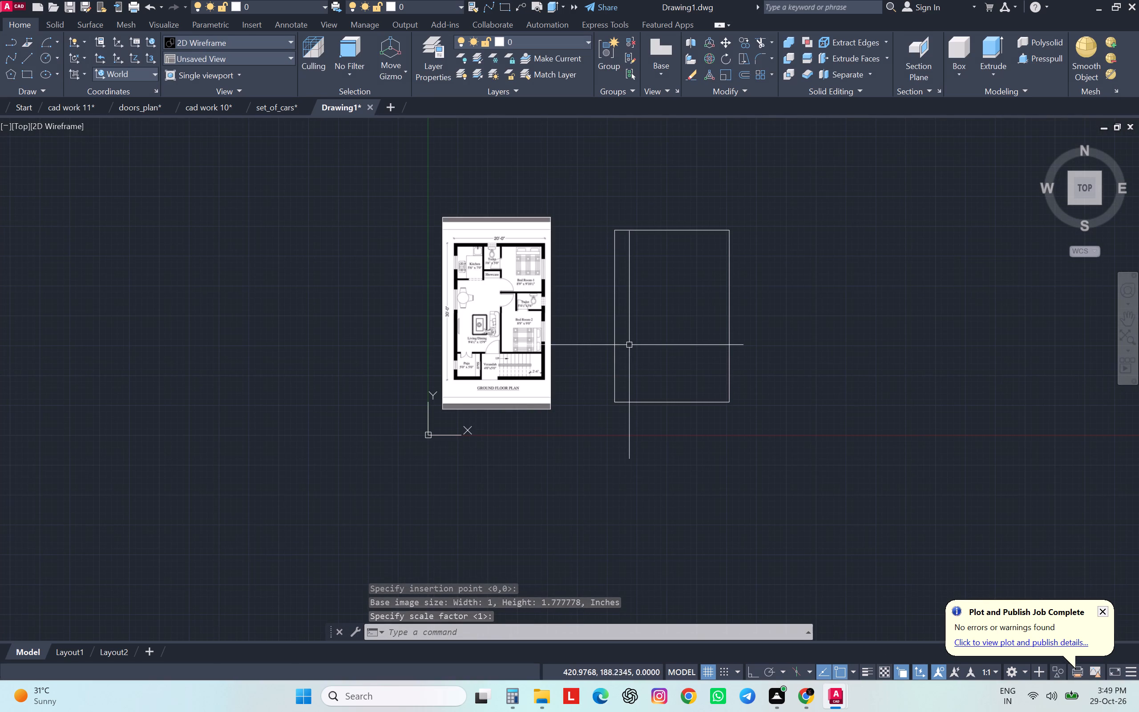
{"action": "key", "text": "o"}
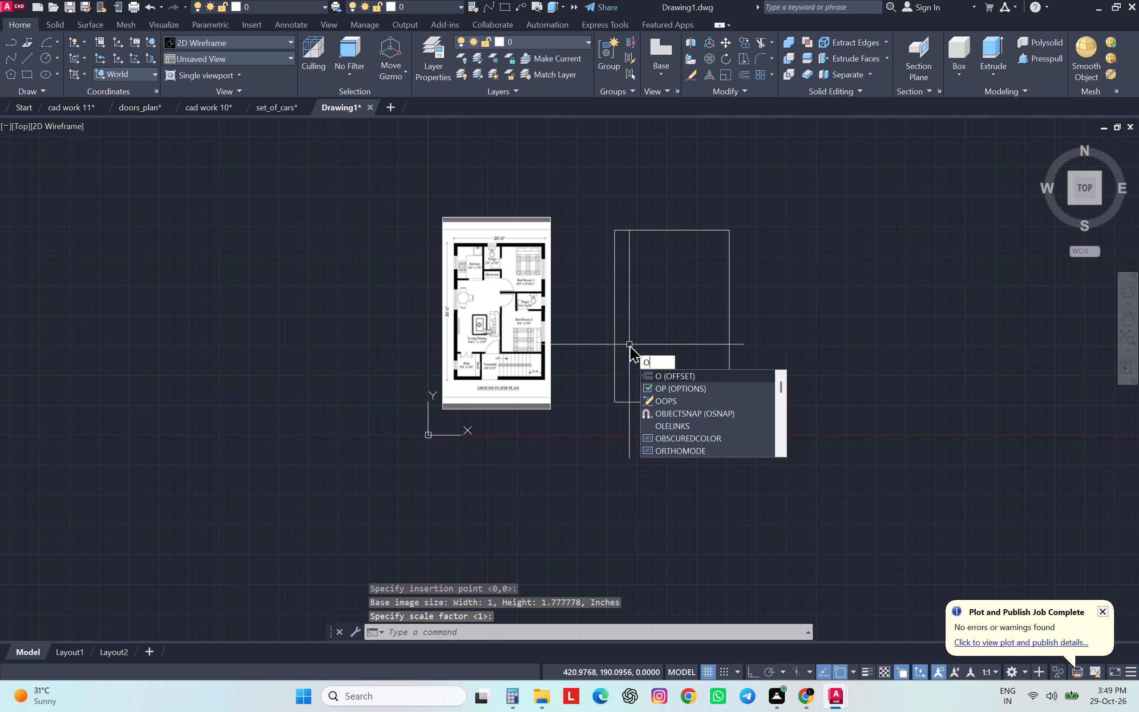
{"action": "key", "text": "Escape"}
{"action": "scroll", "coordinate": [498, 259], "scroll_direction": "up", "scroll_amount": 2}
{"action": "scroll", "coordinate": [498, 259], "scroll_direction": "down", "scroll_amount": 2}
{"action": "scroll", "coordinate": [498, 259], "scroll_direction": "up", "scroll_amount": 1}
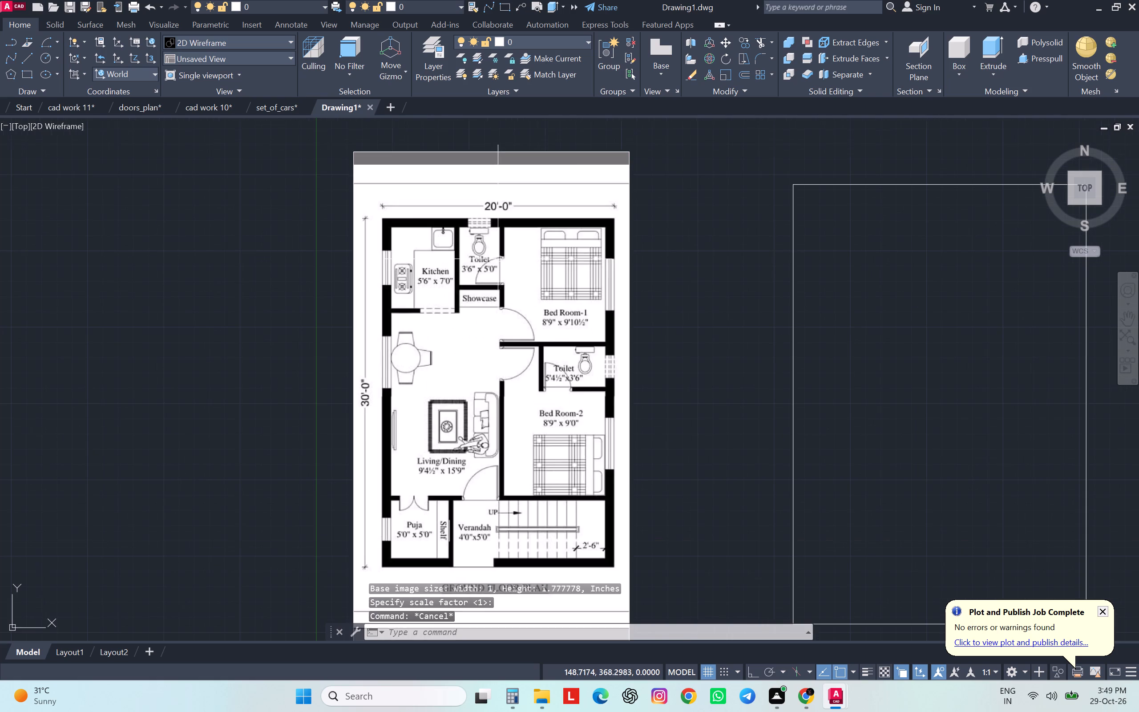
{"action": "scroll", "coordinate": [495, 248], "scroll_direction": "up", "scroll_amount": 2}
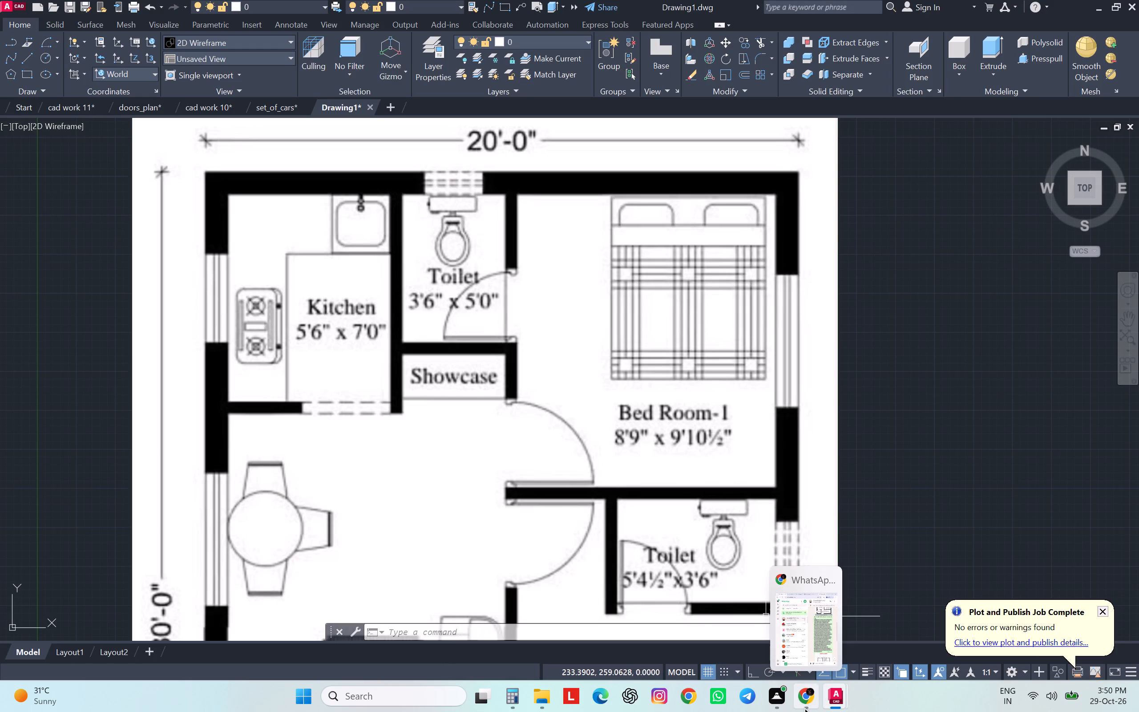
Switch to Calculator and convert 5 feet to inches by computing 5 × 12.
{"action": "left_click", "coordinate": [507, 696]}
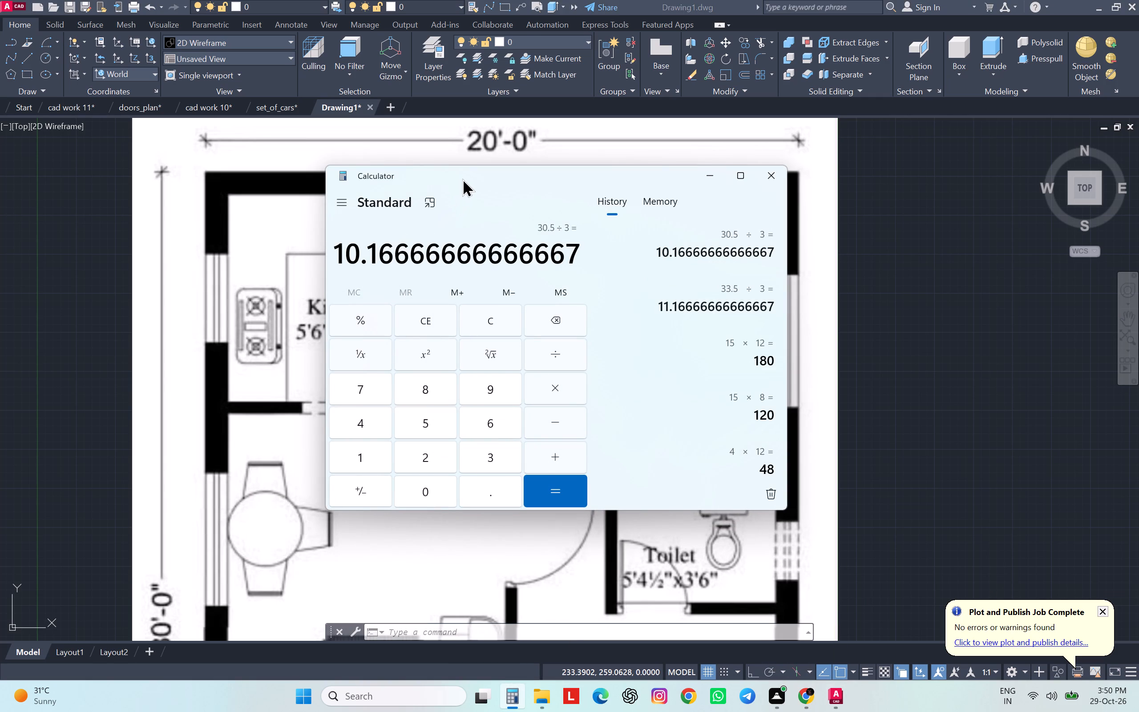
{"action": "left_click_drag", "start_coordinate": [463, 178], "coordinate": [780, 207]}
{"action": "left_click", "coordinate": [779, 204]}
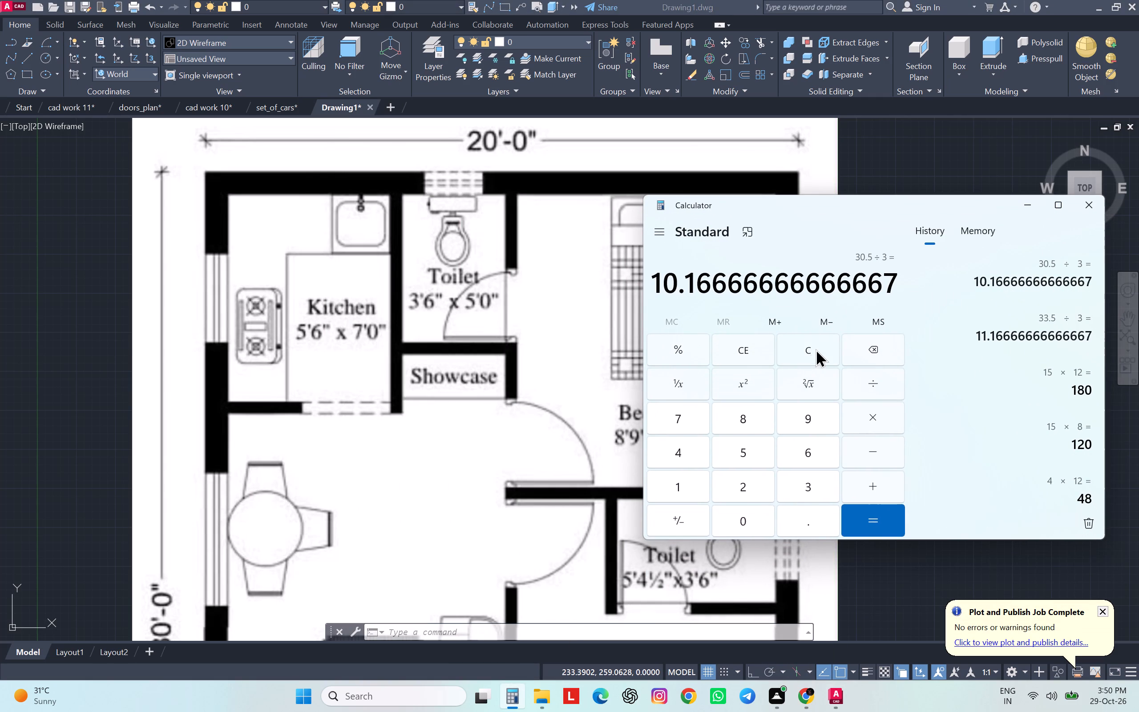
{"action": "left_click", "coordinate": [816, 349]}
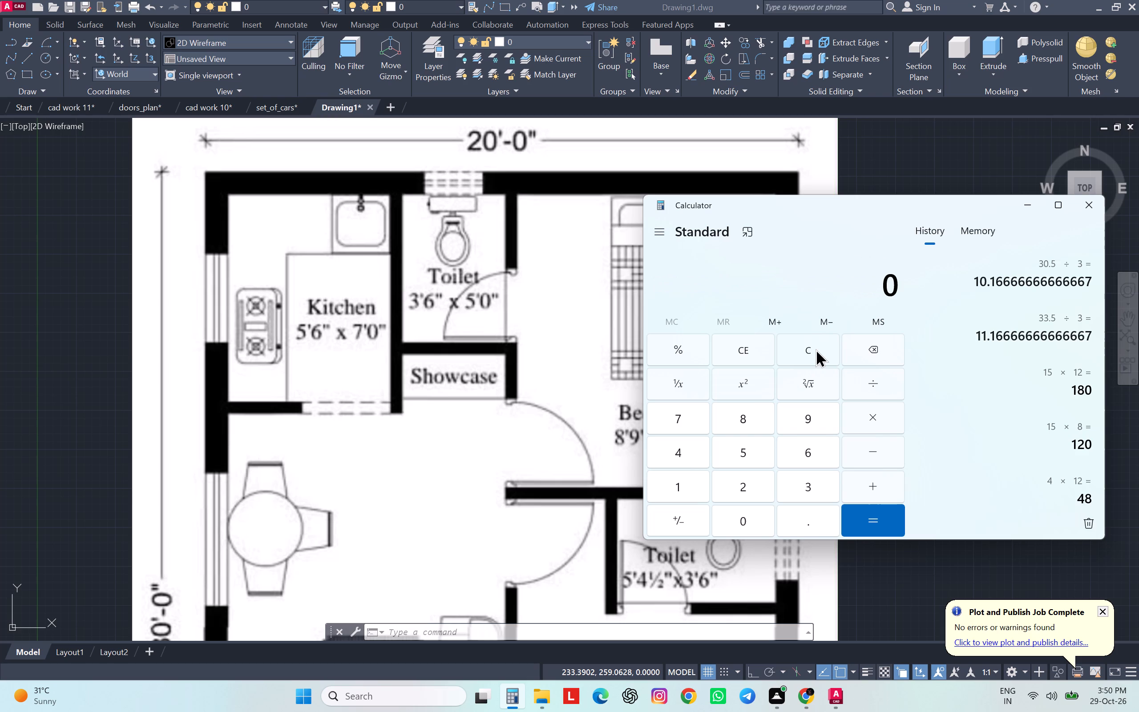
{"action": "type", "text": "5*"}
{"action": "type", "text": "12"}
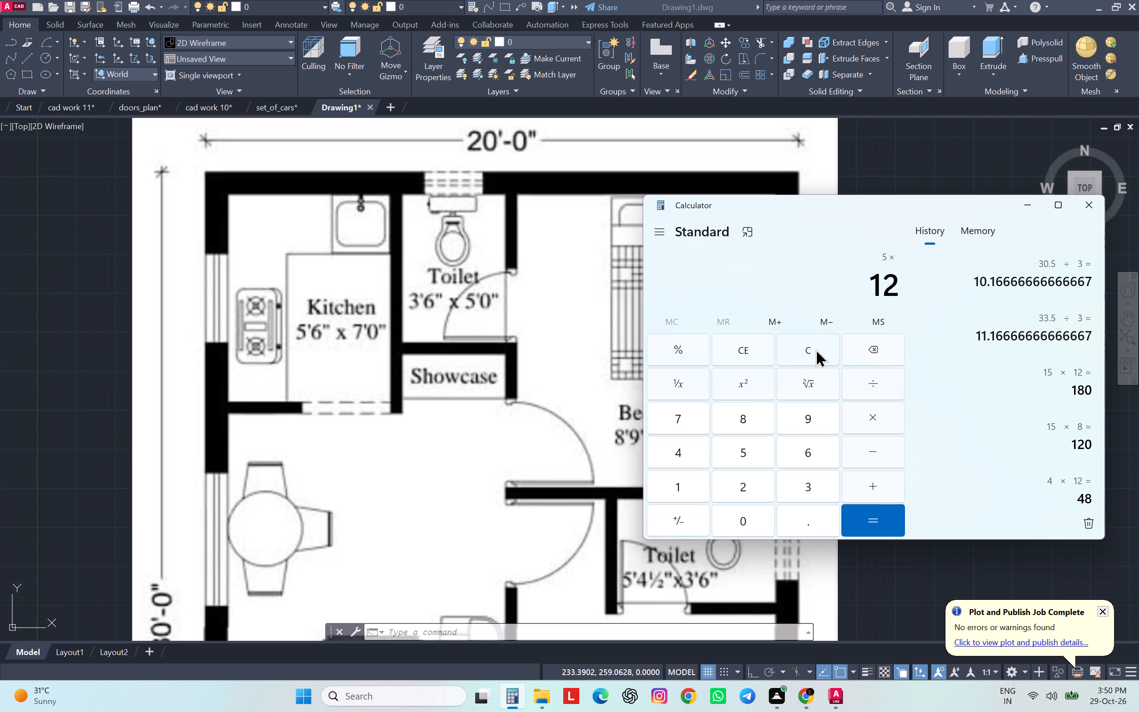
{"action": "key", "text": "Return"}
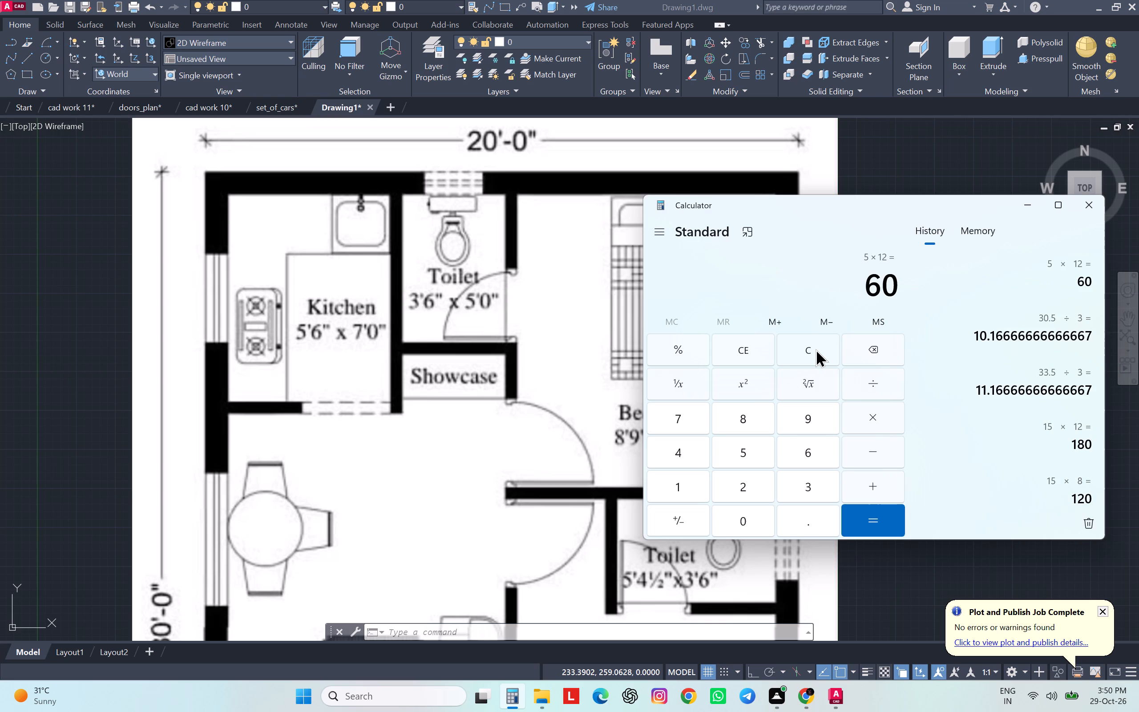
Convert 3'6" to inches by computing 3 × 12 and adding 6.
{"action": "left_click", "coordinate": [816, 349]}
{"action": "key", "text": "3"}
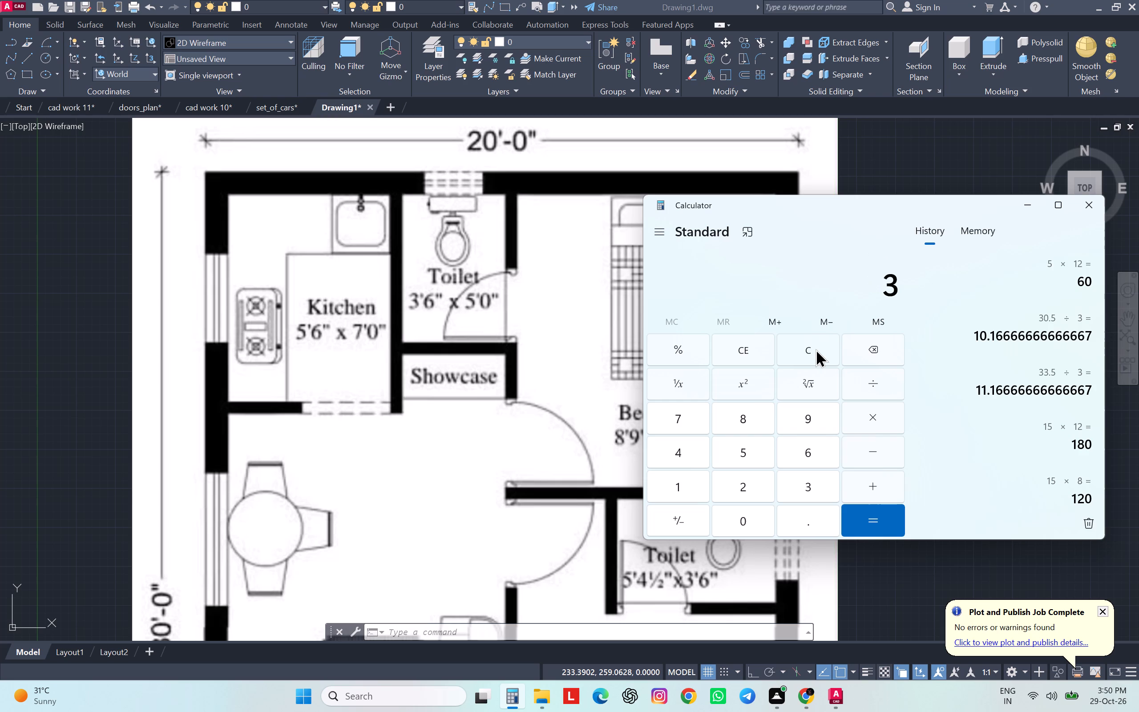
{"action": "type", "text": "*12"}
{"action": "key", "text": "Return"}
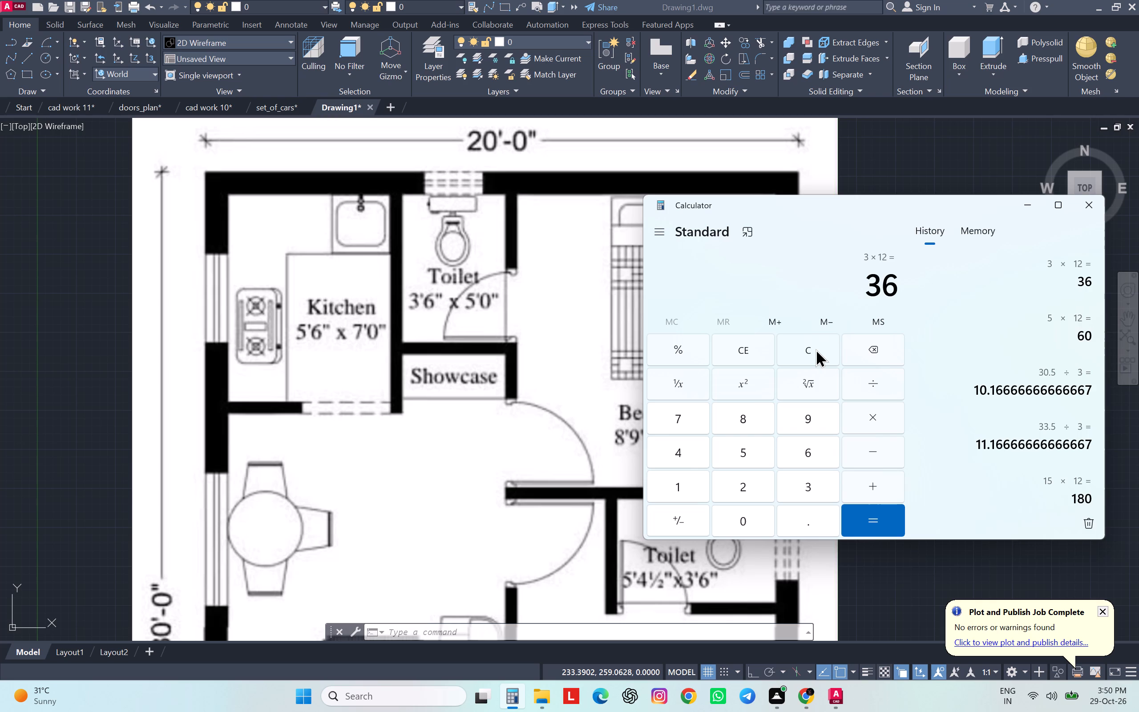
{"action": "type", "text": "+6"}
{"action": "key", "text": "Return"}
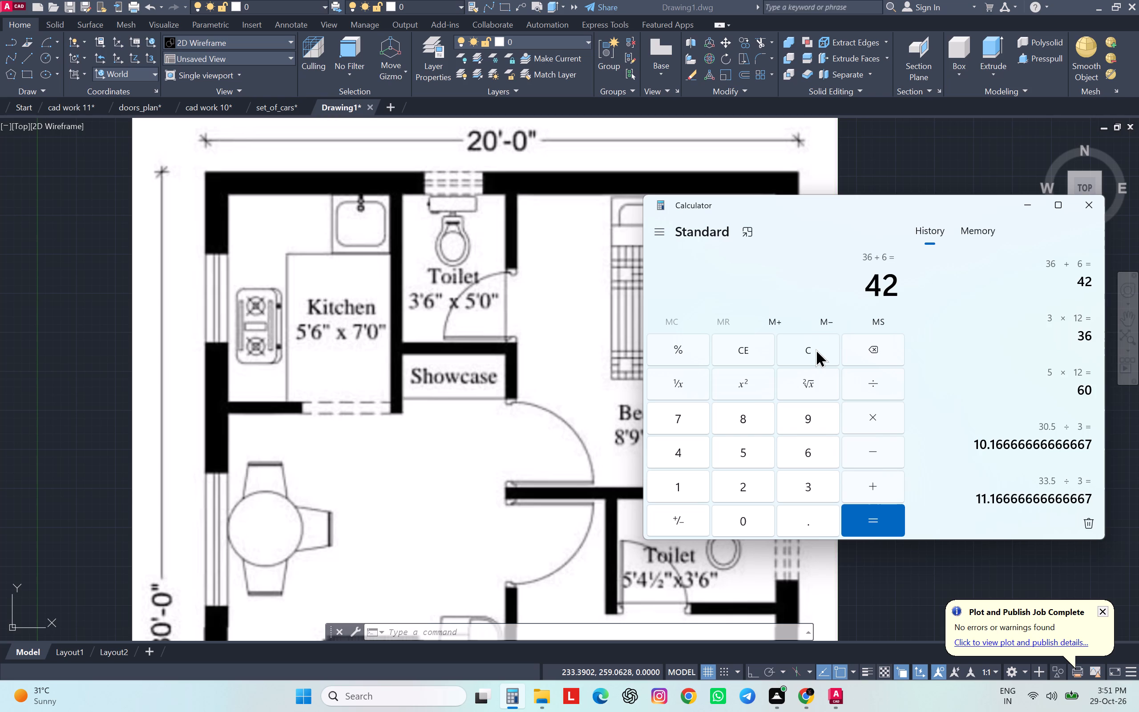
Convert Bed Room-1's 8'9" width to inches by computing 8 × 12 and adding 9.
{"action": "scroll", "coordinate": [549, 213], "scroll_direction": "down", "scroll_amount": 2}
{"action": "scroll", "coordinate": [548, 213], "scroll_direction": "up", "scroll_amount": 2}
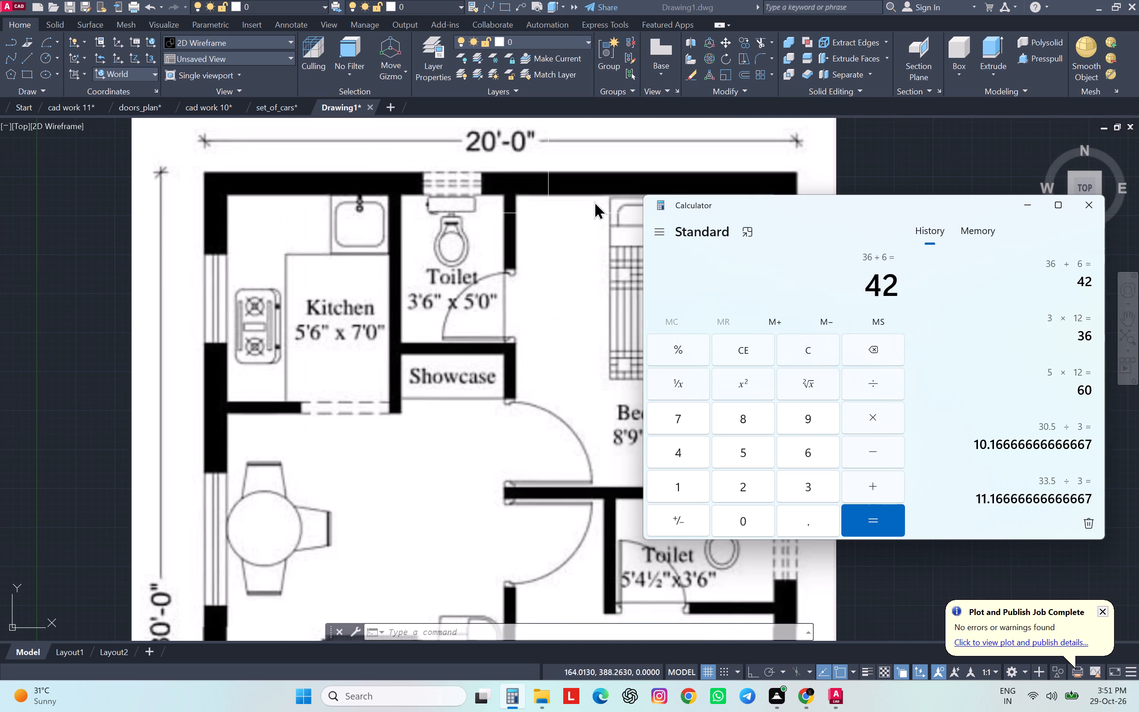
{"action": "scroll", "coordinate": [559, 315], "scroll_direction": "down", "scroll_amount": 2}
{"action": "scroll", "coordinate": [559, 315], "scroll_direction": "up", "scroll_amount": 1}
{"action": "scroll", "coordinate": [559, 315], "scroll_direction": "down", "scroll_amount": 2}
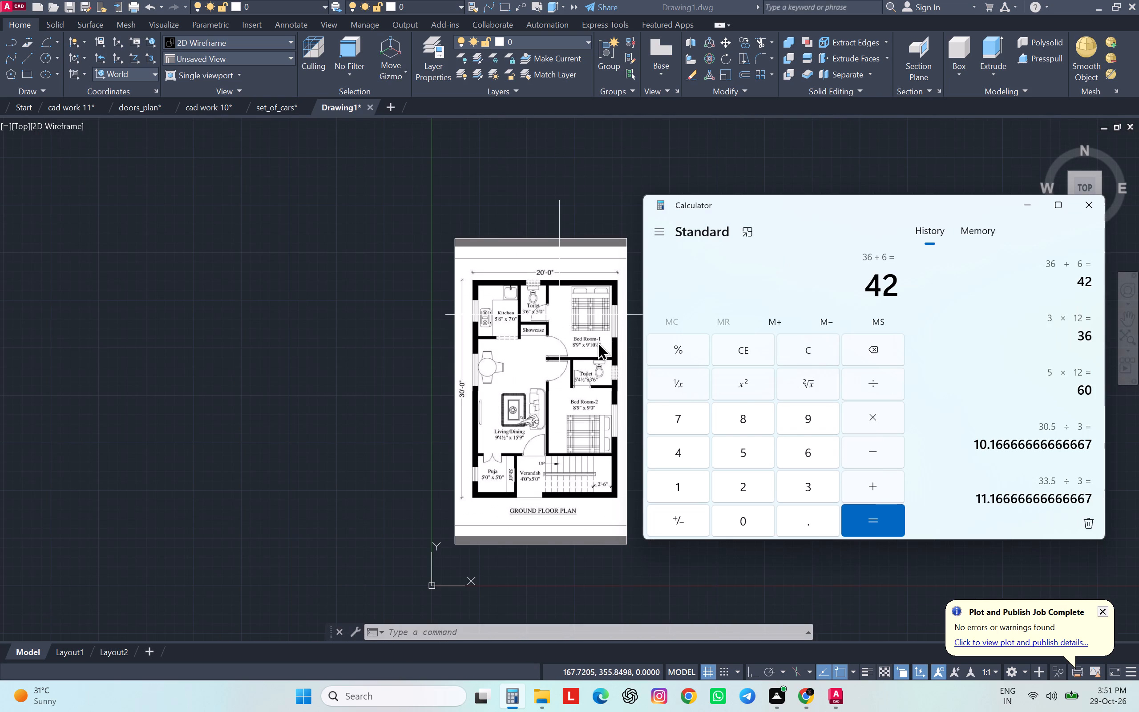
{"action": "scroll", "coordinate": [631, 332], "scroll_direction": "up", "scroll_amount": 3}
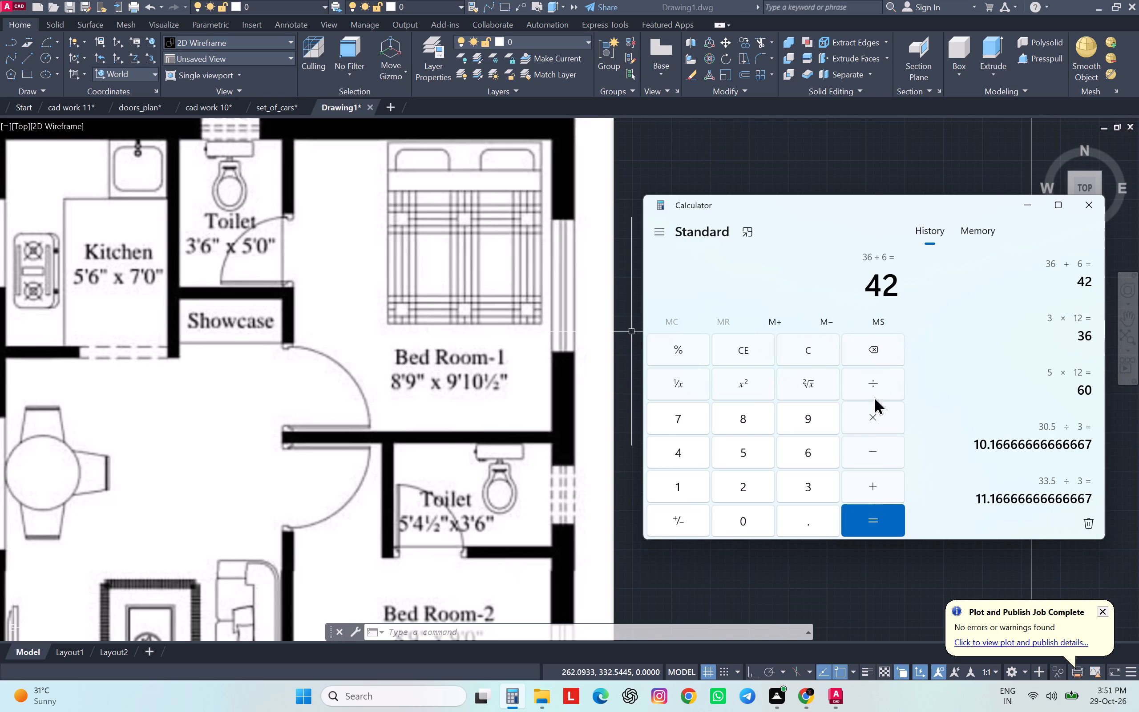
{"action": "double_click", "coordinate": [808, 355]}
{"action": "key", "text": "8"}
{"action": "type", "text": "*12"}
{"action": "key", "text": "Return"}
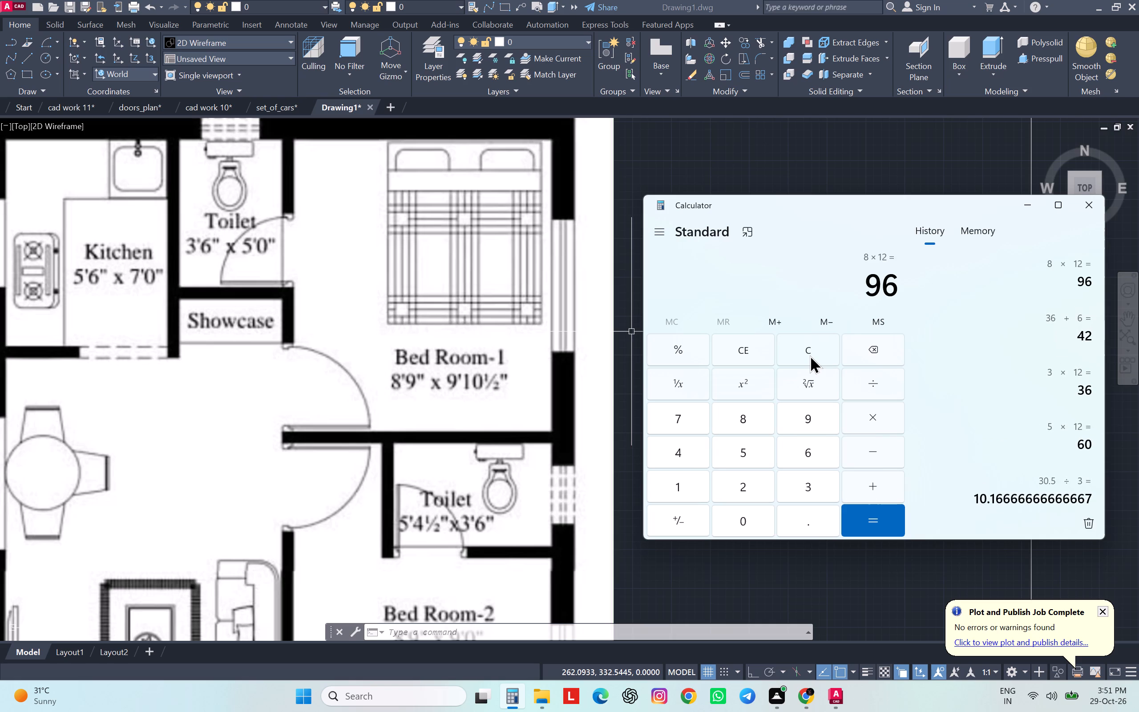
{"action": "type", "text": "+9"}
{"action": "key", "text": "Return"}
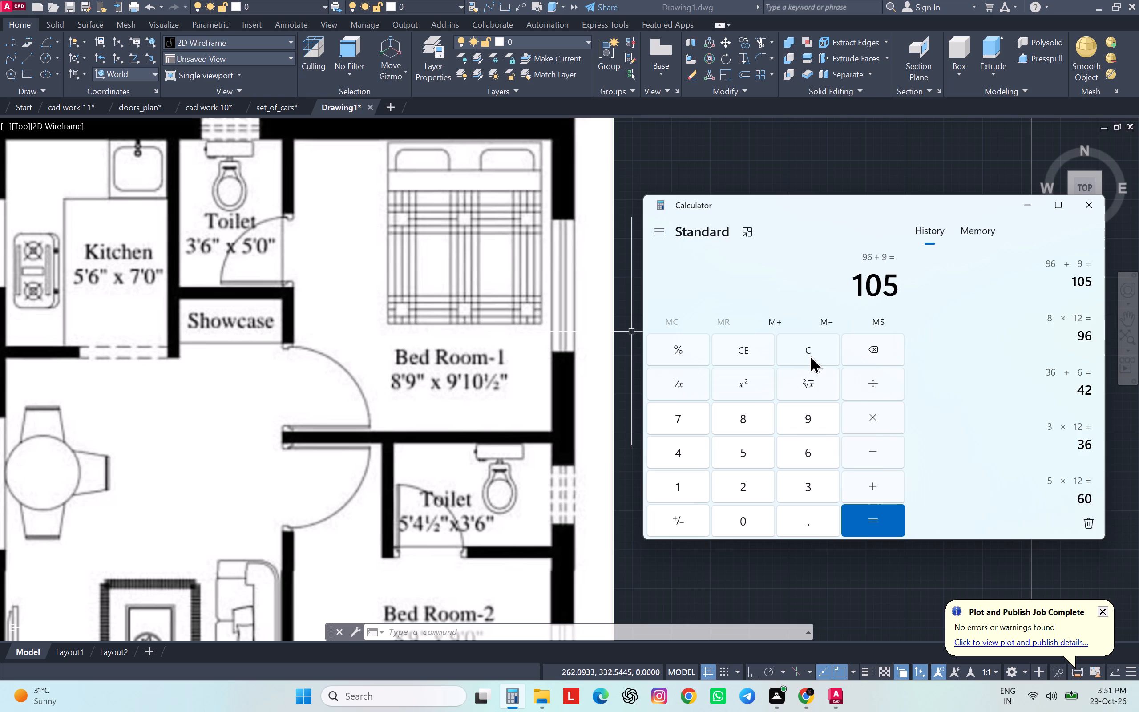
Switch back to AutoCAD and offset the outer rectangle inward by 9 to form the exterior wall thickness.
{"action": "left_click", "coordinate": [1028, 201]}
{"action": "scroll", "coordinate": [810, 311], "scroll_direction": "down", "scroll_amount": 1}
{"action": "scroll", "coordinate": [810, 311], "scroll_direction": "up", "scroll_amount": 1}
{"action": "scroll", "coordinate": [810, 311], "scroll_direction": "down", "scroll_amount": 1}
{"action": "scroll", "coordinate": [810, 311], "scroll_direction": "up", "scroll_amount": 2}
{"action": "middle_click_drag", "start_coordinate": [810, 311], "coordinate": [630, 298]}
{"action": "scroll", "coordinate": [631, 299], "scroll_direction": "up", "scroll_amount": 1}
{"action": "middle_click_drag", "start_coordinate": [630, 298], "coordinate": [631, 299]}
{"action": "scroll", "coordinate": [630, 298], "scroll_direction": "down", "scroll_amount": 5}
{"action": "scroll", "coordinate": [630, 298], "scroll_direction": "up", "scroll_amount": 1}
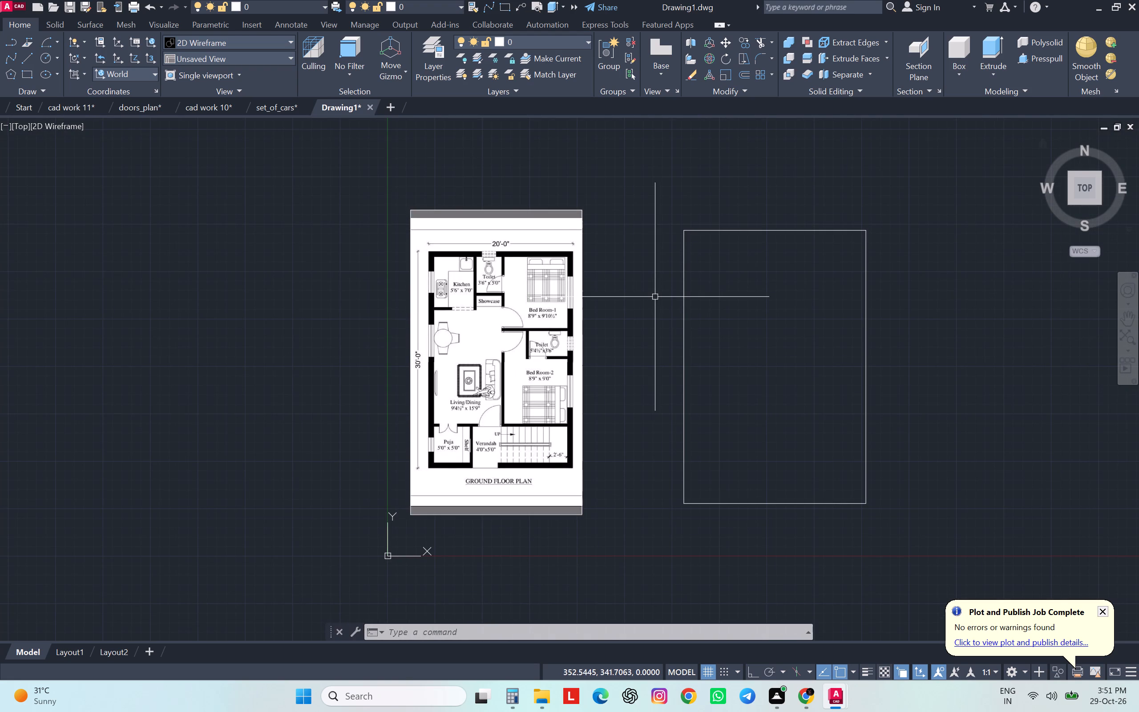
{"action": "key", "text": "o"}
{"action": "key", "text": "Return"}
{"action": "key", "text": "9"}
{"action": "key", "text": "Return"}
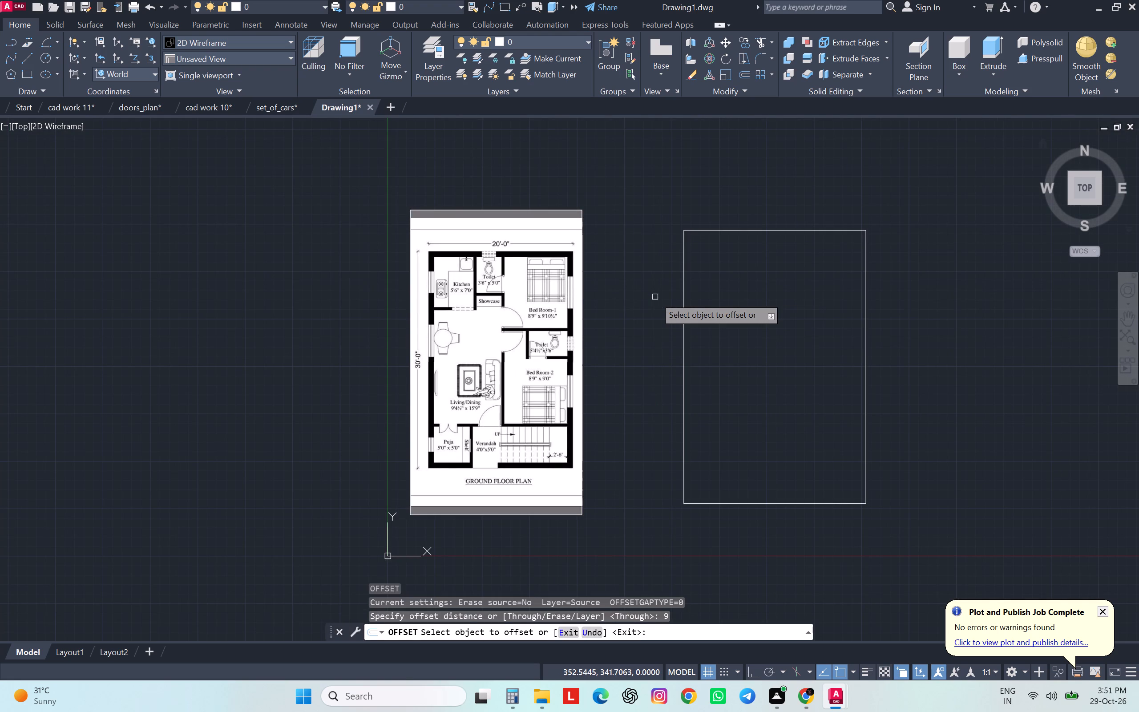
{"action": "scroll", "coordinate": [655, 297], "scroll_direction": "up", "scroll_amount": 1}
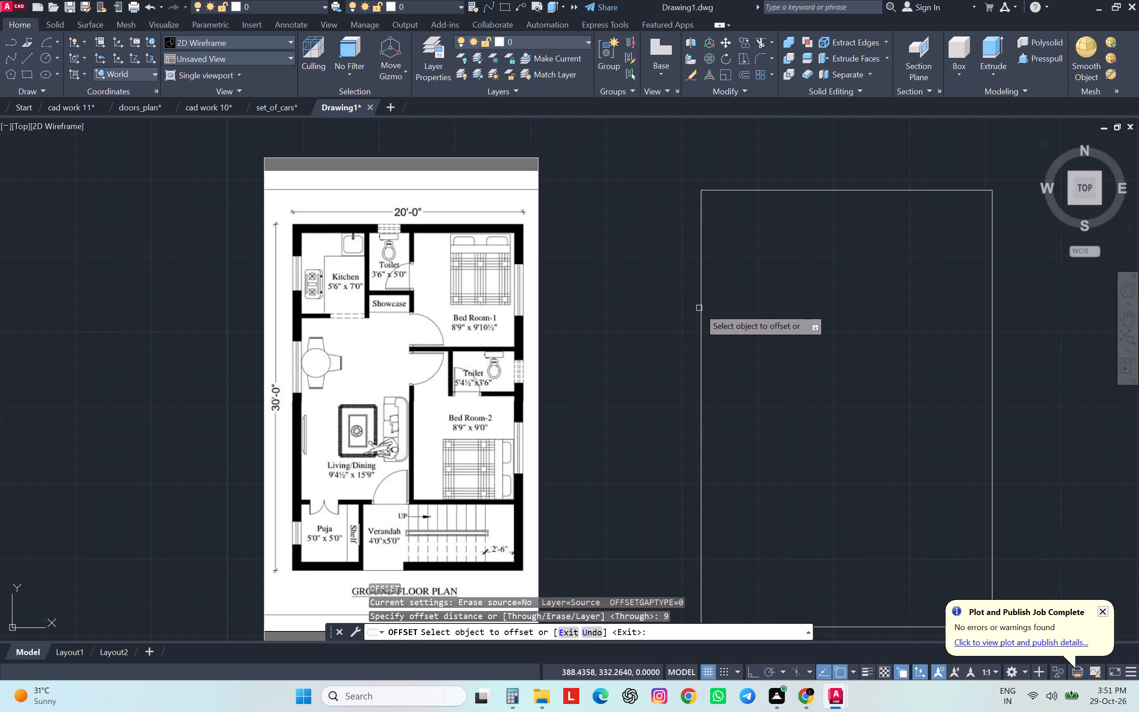
{"action": "left_click", "coordinate": [699, 308]}
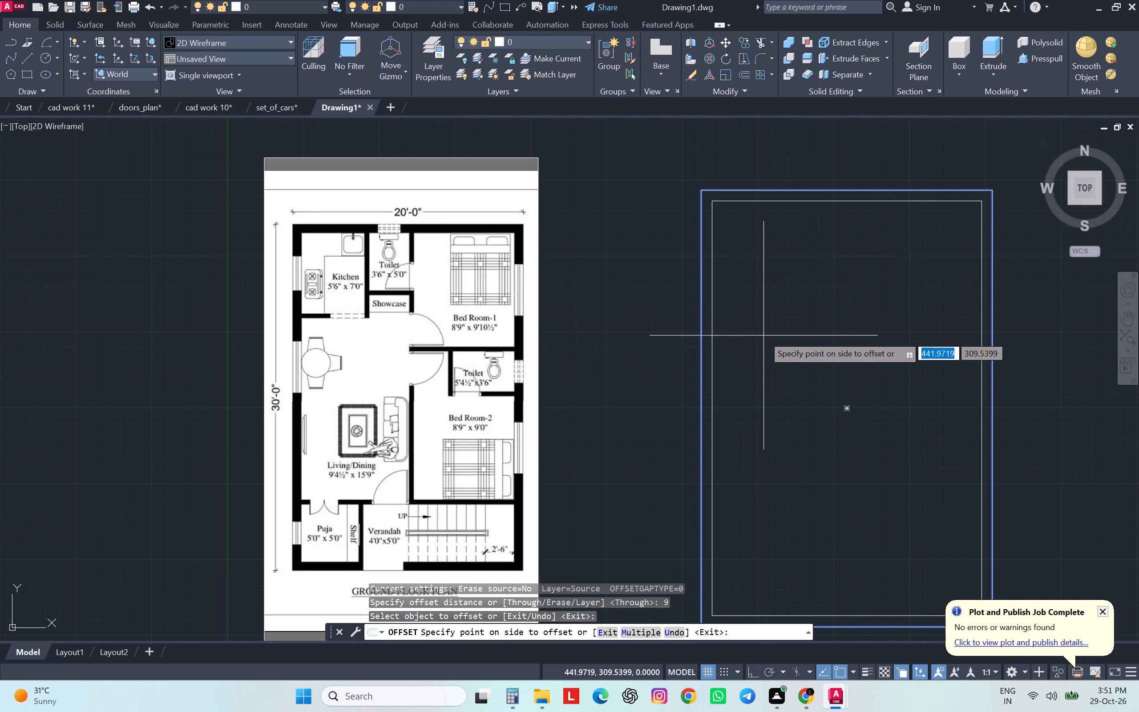
{"action": "left_click", "coordinate": [763, 336]}
{"action": "key", "text": "Escape"}
{"action": "key", "text": "Escape"}
{"action": "key", "text": "Escape"}
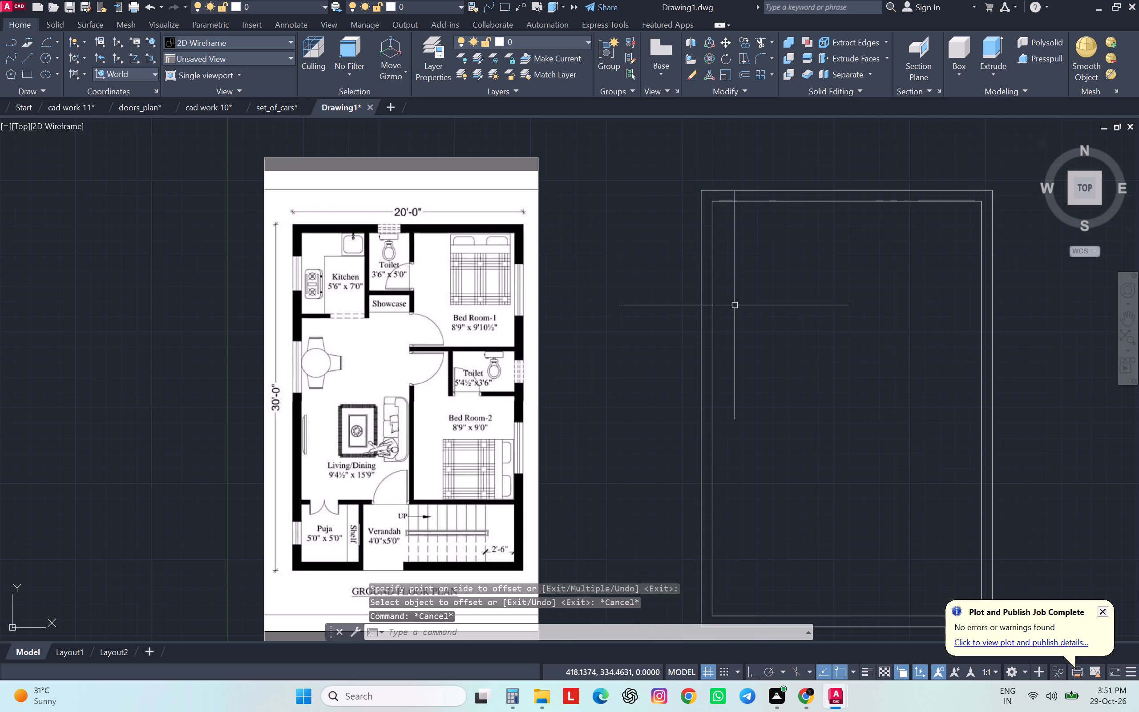
Explode the inner rectangle into separate lines.
{"action": "left_click", "coordinate": [714, 288]}
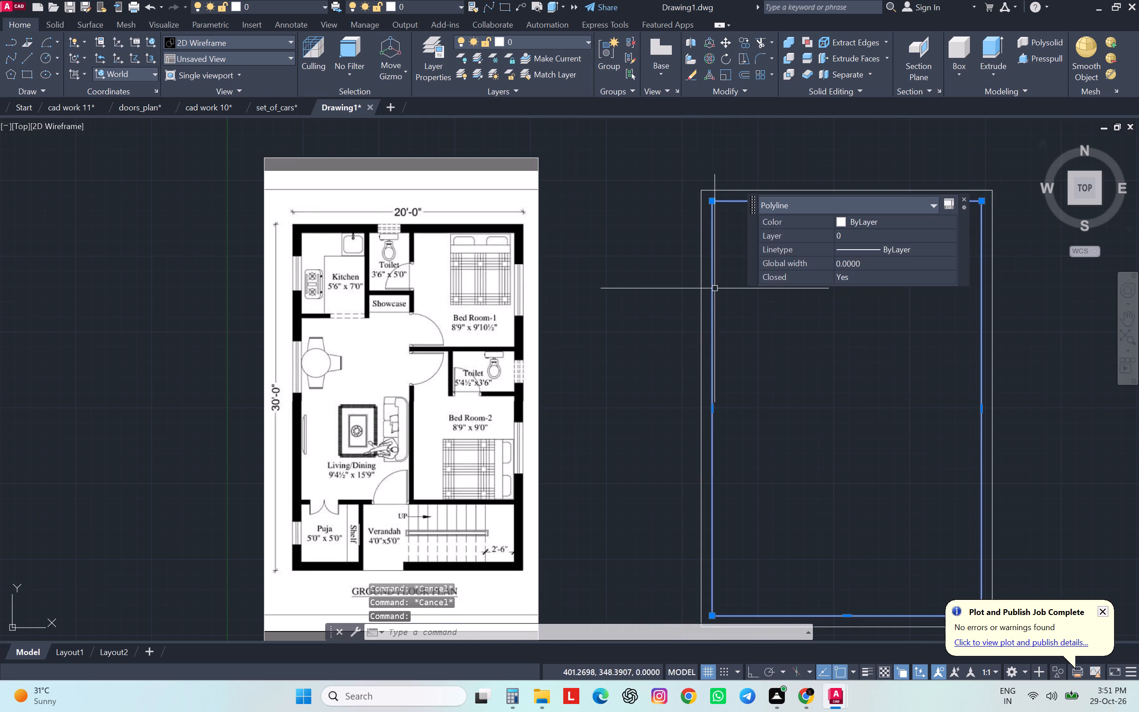
{"action": "key", "text": "x"}
{"action": "key", "text": "Return"}
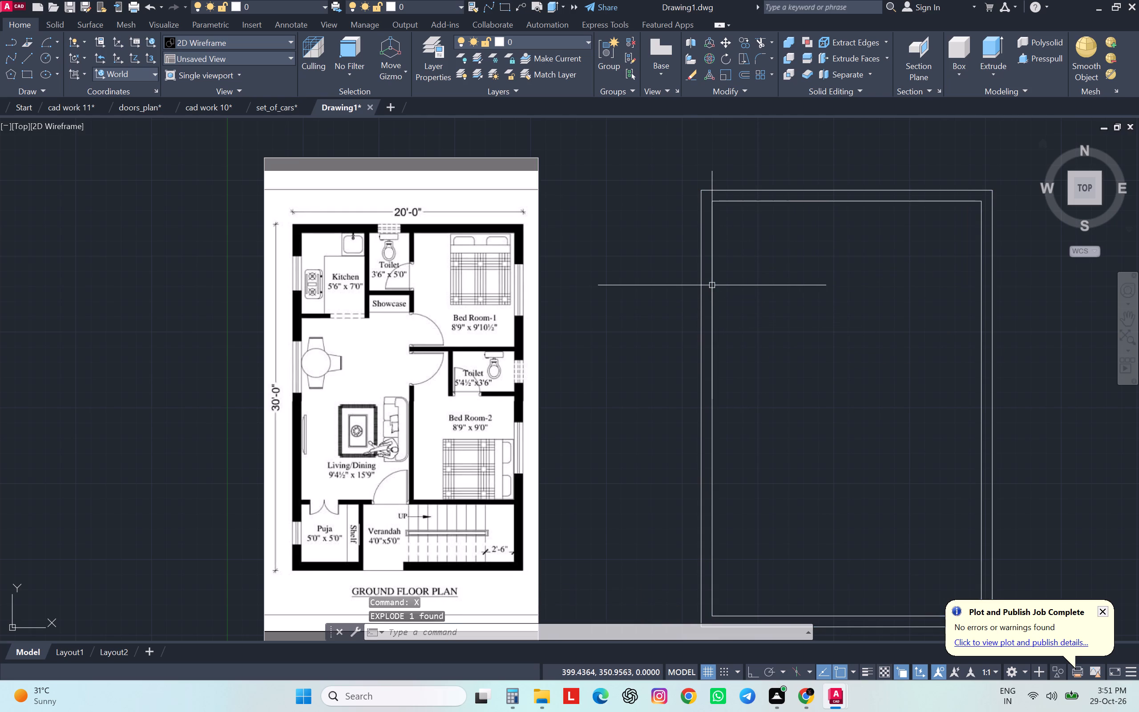
Offset the inner left wall line 66 into the plan, and offset the new line a further 4.5 for the kitchen partition.
{"action": "key", "text": "o"}
{"action": "key", "text": "Return"}
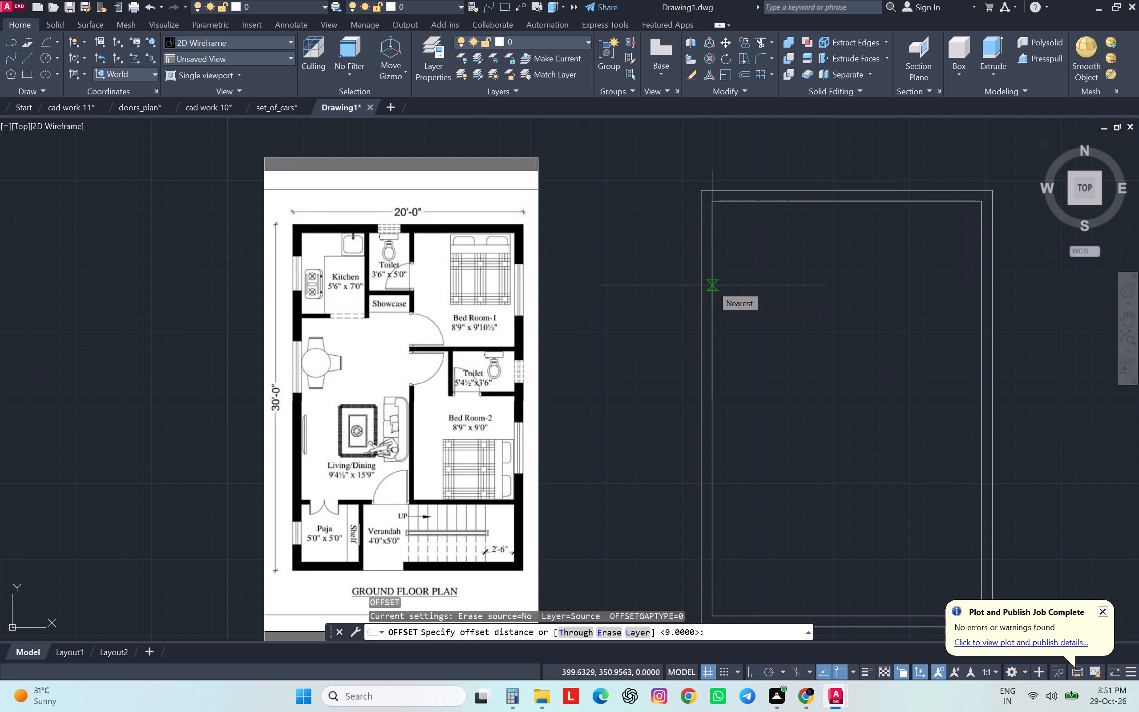
{"action": "type", "text": "66"}
{"action": "key", "text": "Return"}
{"action": "left_click", "coordinate": [712, 285]}
{"action": "left_click", "coordinate": [753, 299]}
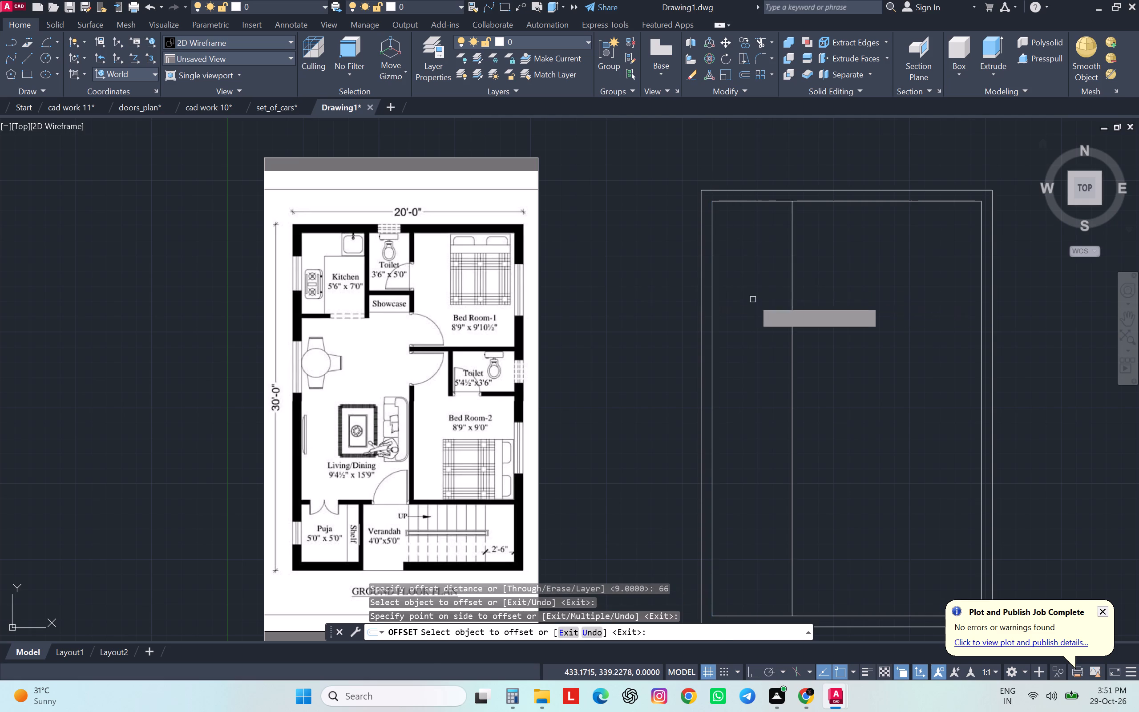
{"action": "key", "text": "Return"}
{"action": "key", "text": "Return"}
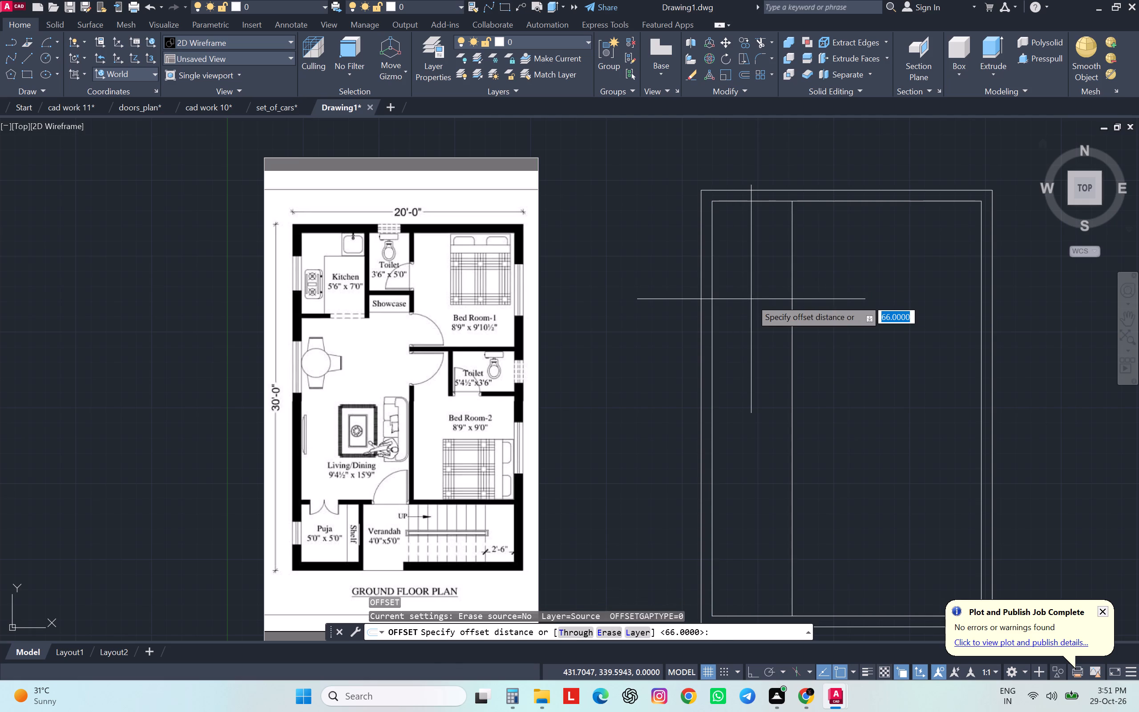
{"action": "type", "text": "4.5"}
{"action": "key", "text": "Return"}
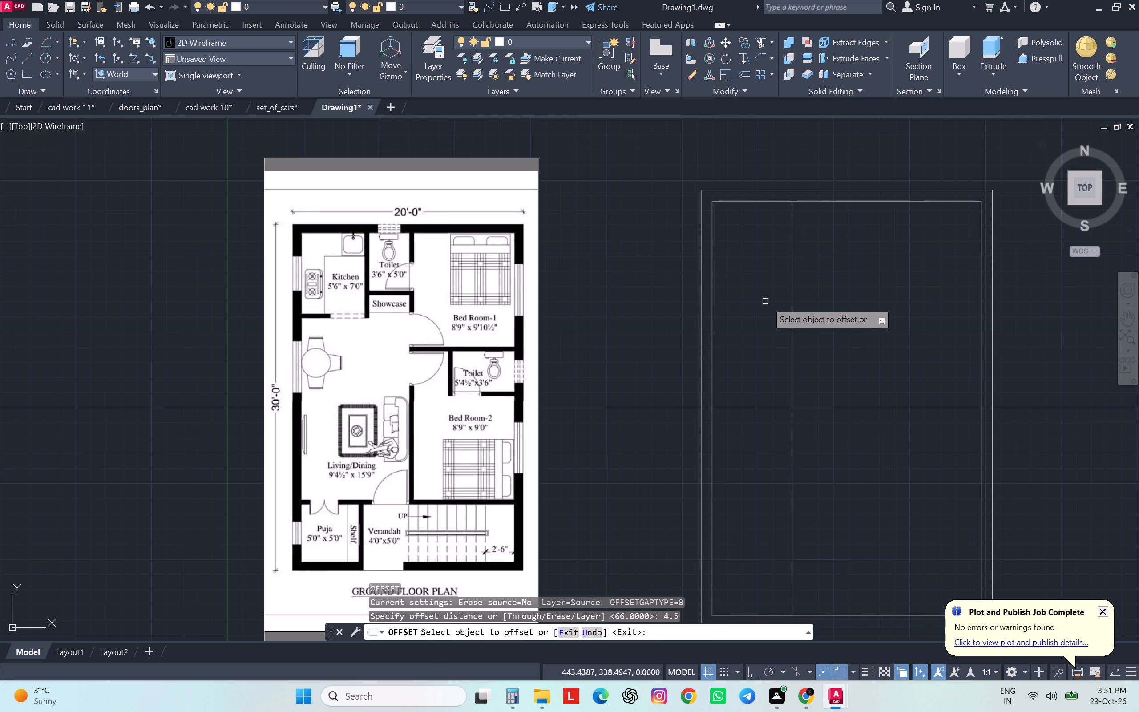
{"action": "left_click", "coordinate": [794, 322]}
{"action": "left_click", "coordinate": [823, 330]}
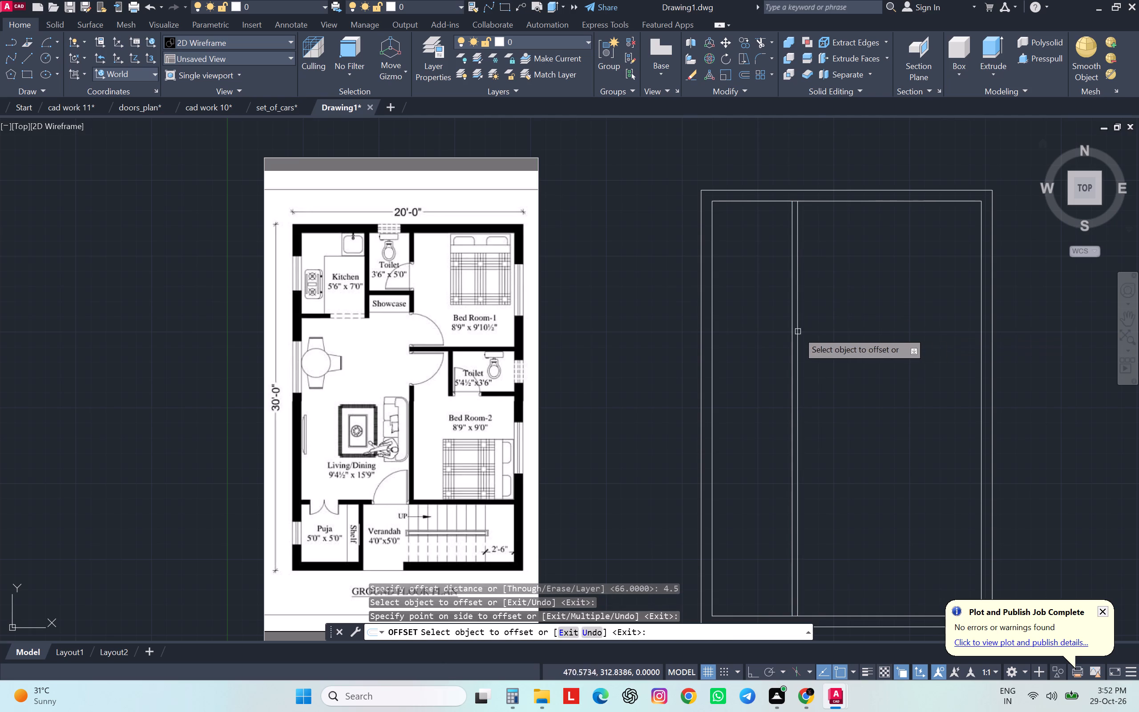
{"action": "key", "text": "Return"}
Offset the kitchen partition's right line 42 to the right, and offset the new line another 4.5 for the toilet partition.
{"action": "key", "text": "Return"}
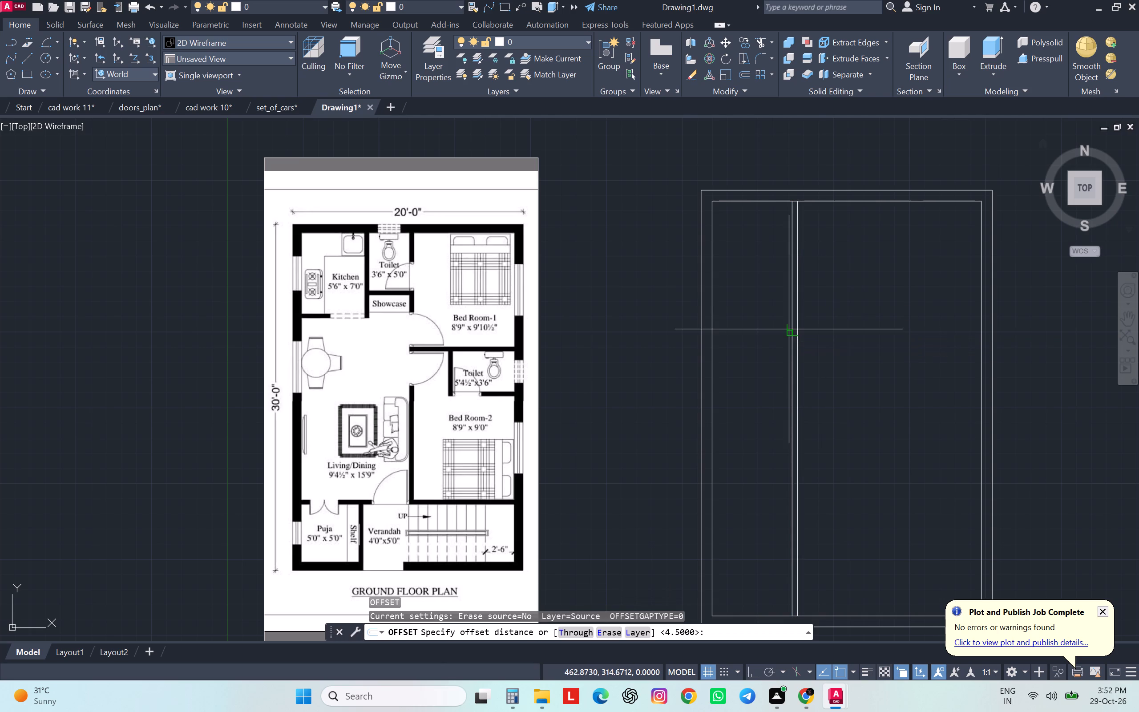
{"action": "type", "text": "42"}
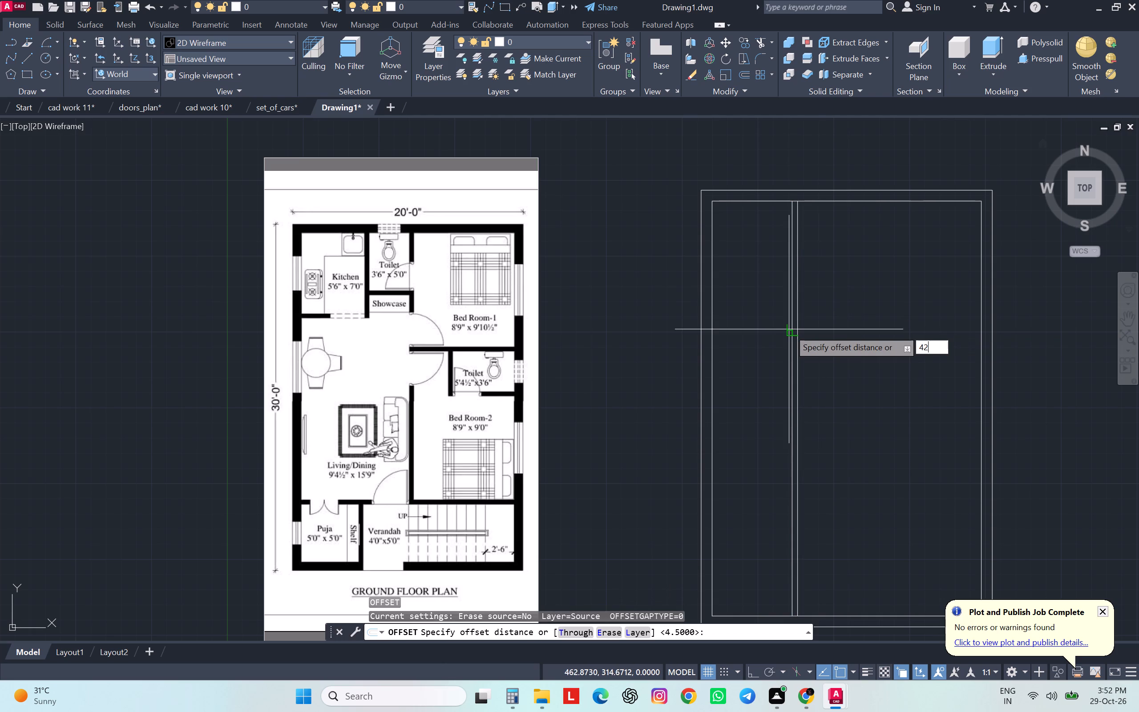
{"action": "key", "text": "Return"}
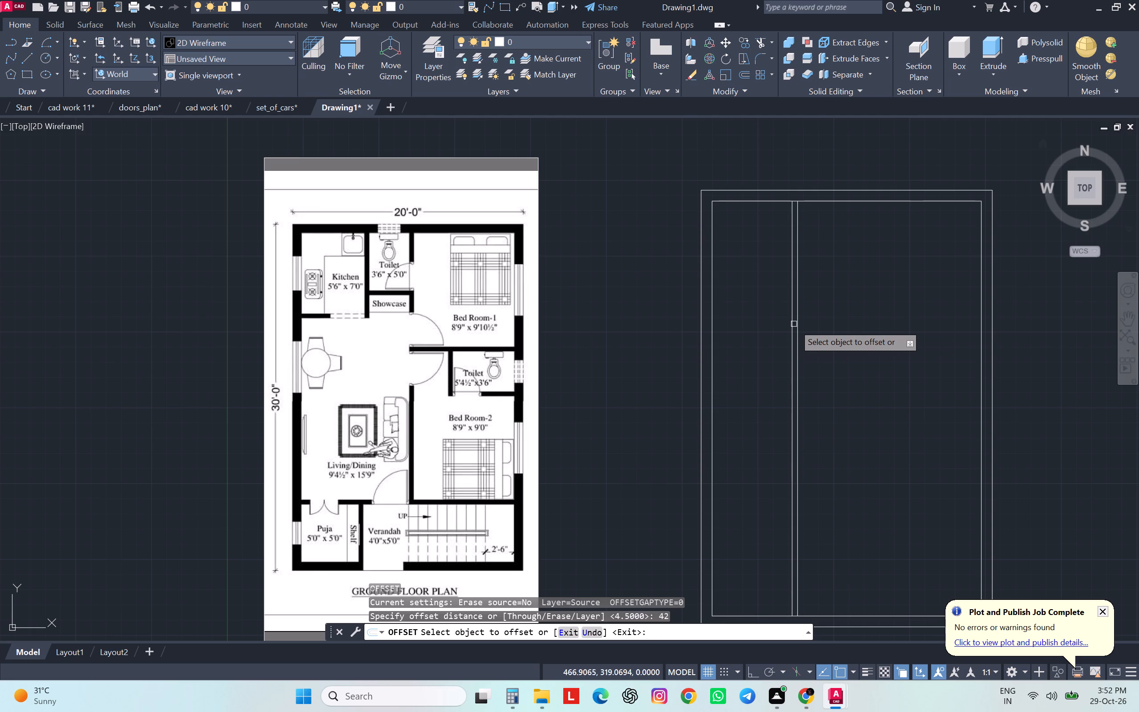
{"action": "left_click", "coordinate": [798, 324]}
{"action": "left_click", "coordinate": [838, 334]}
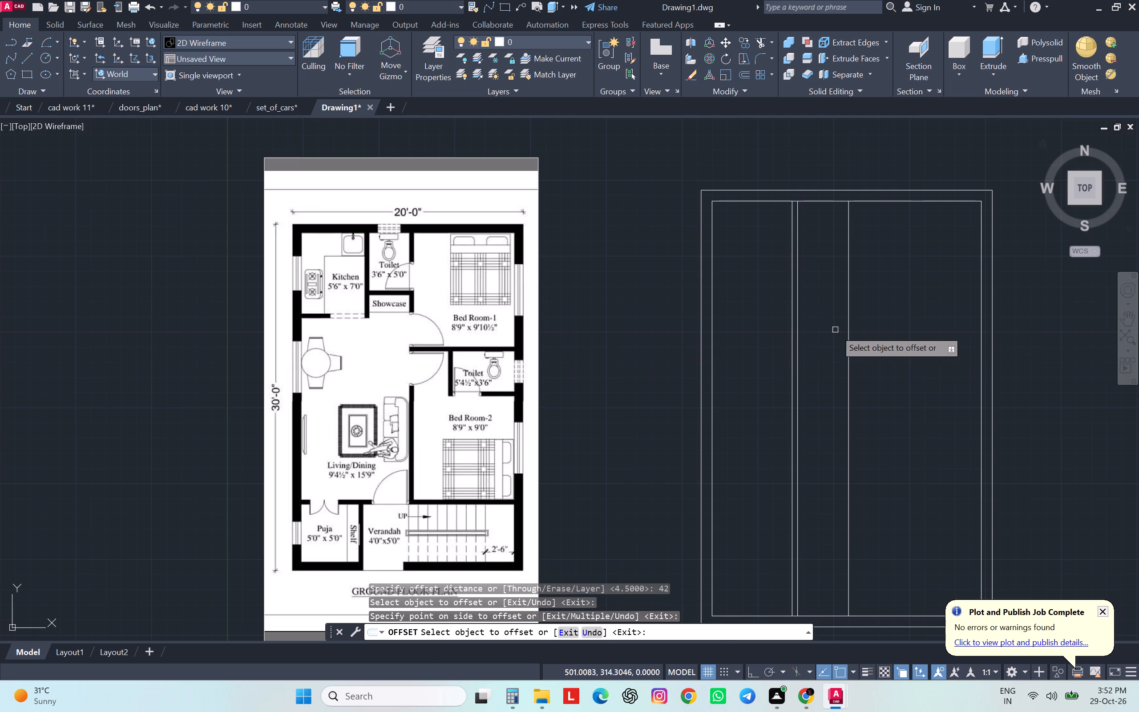
{"action": "key", "text": "Return"}
{"action": "key", "text": "Return"}
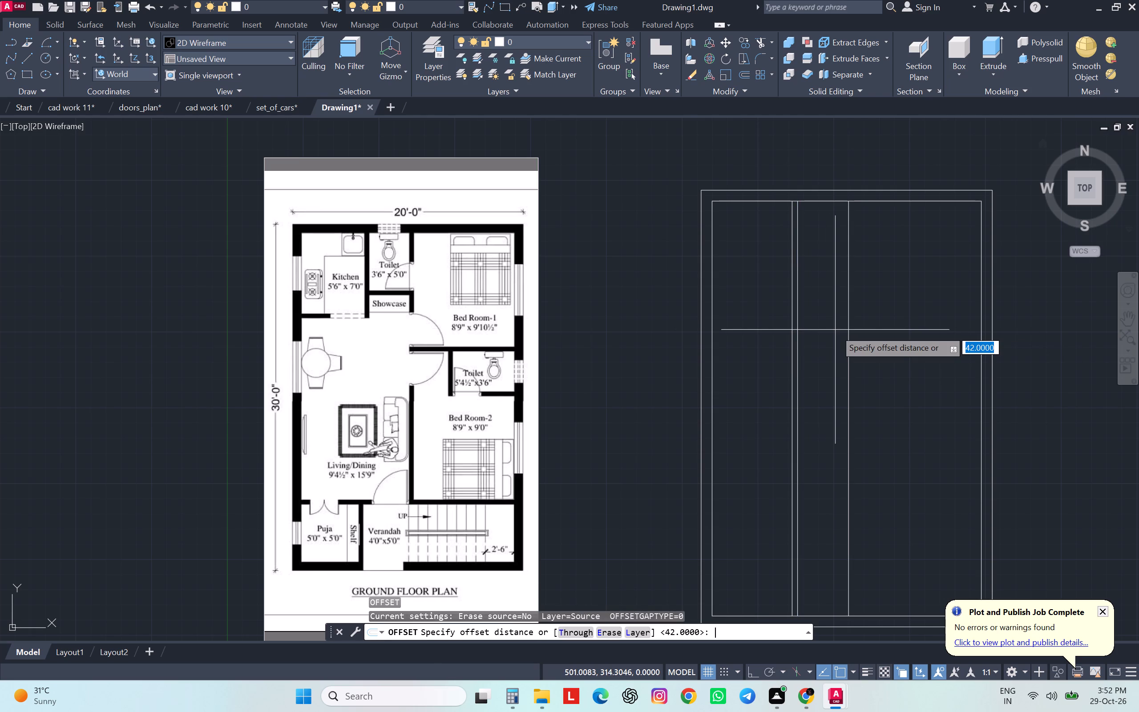
{"action": "type", "text": "4.5"}
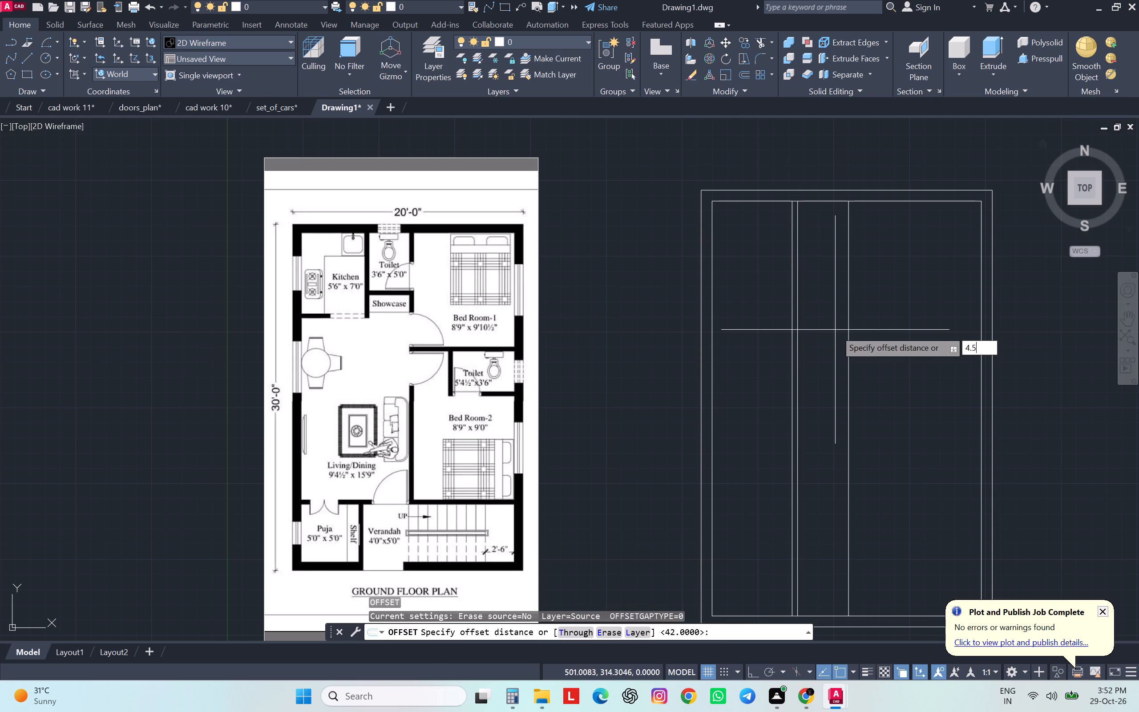
{"action": "key", "text": "Return"}
{"action": "left_click", "coordinate": [850, 340]}
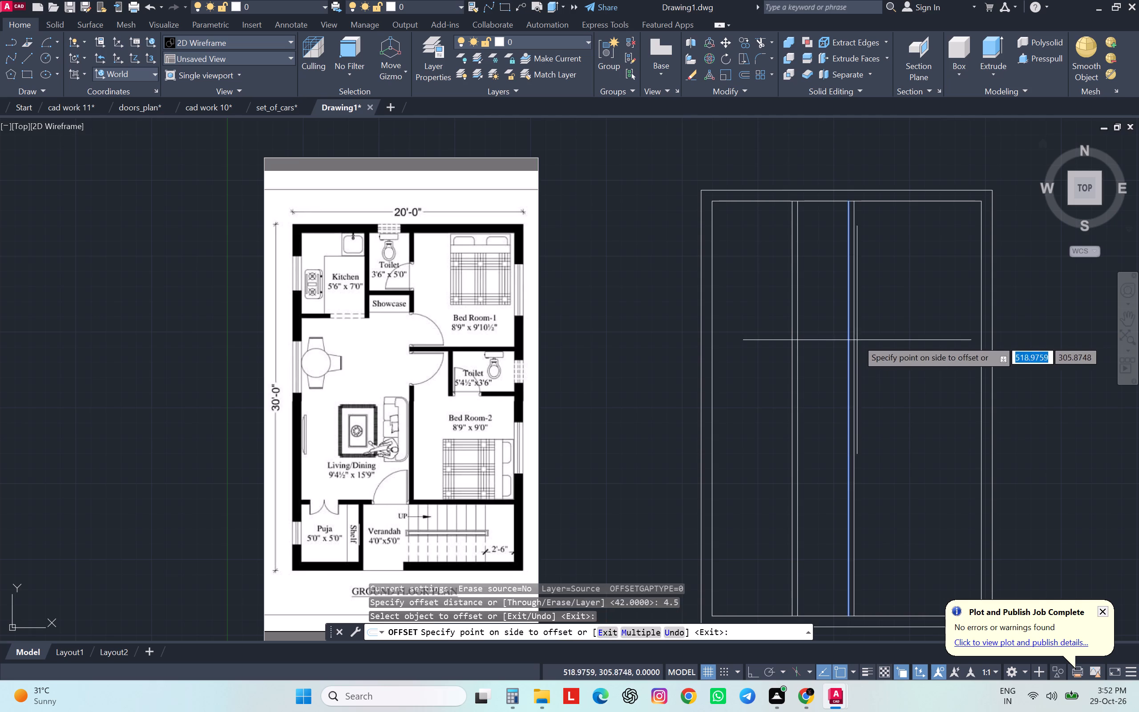
{"action": "left_click", "coordinate": [870, 341]}
{"action": "key", "text": "Return"}
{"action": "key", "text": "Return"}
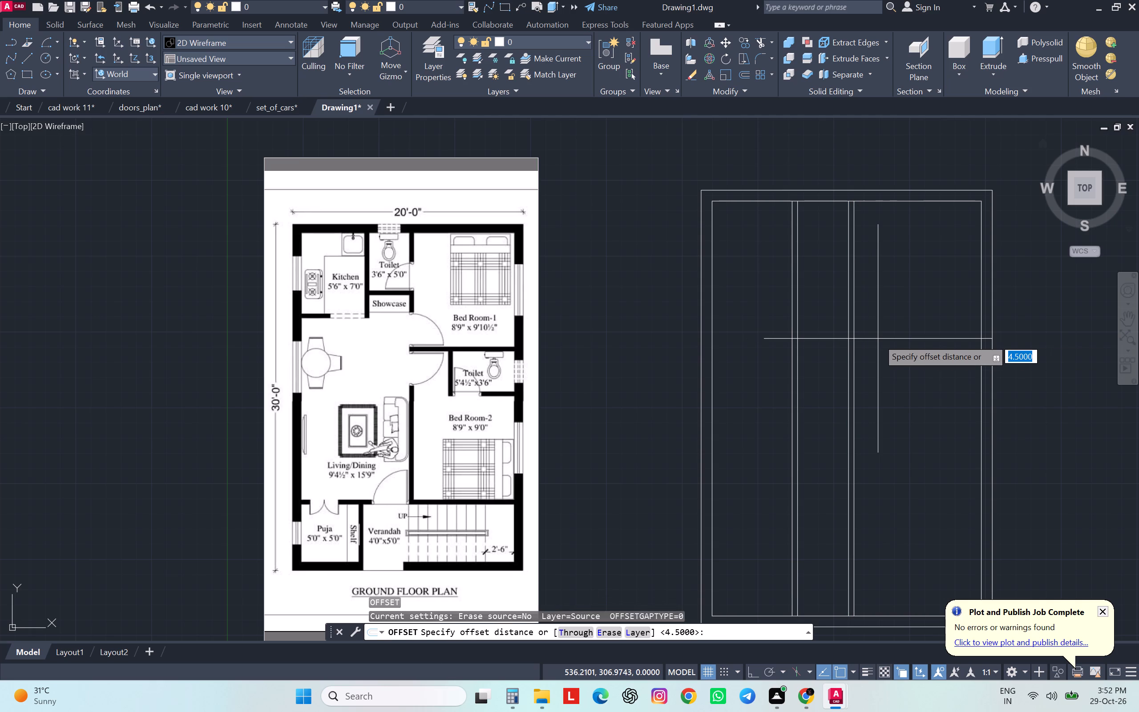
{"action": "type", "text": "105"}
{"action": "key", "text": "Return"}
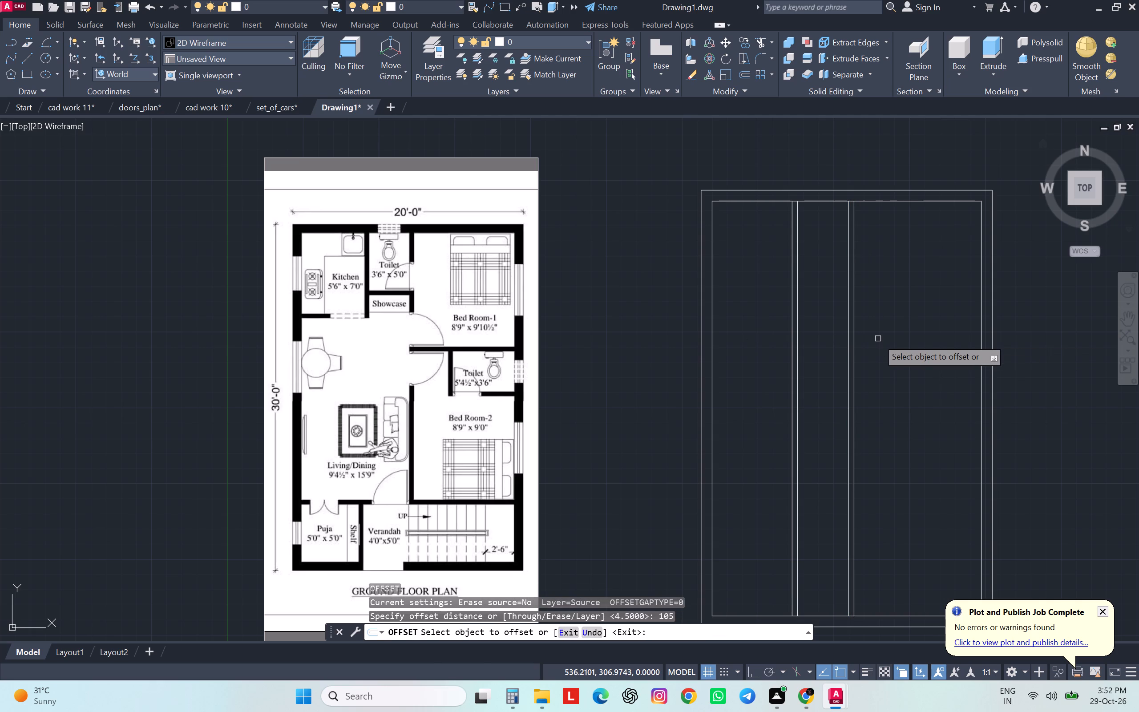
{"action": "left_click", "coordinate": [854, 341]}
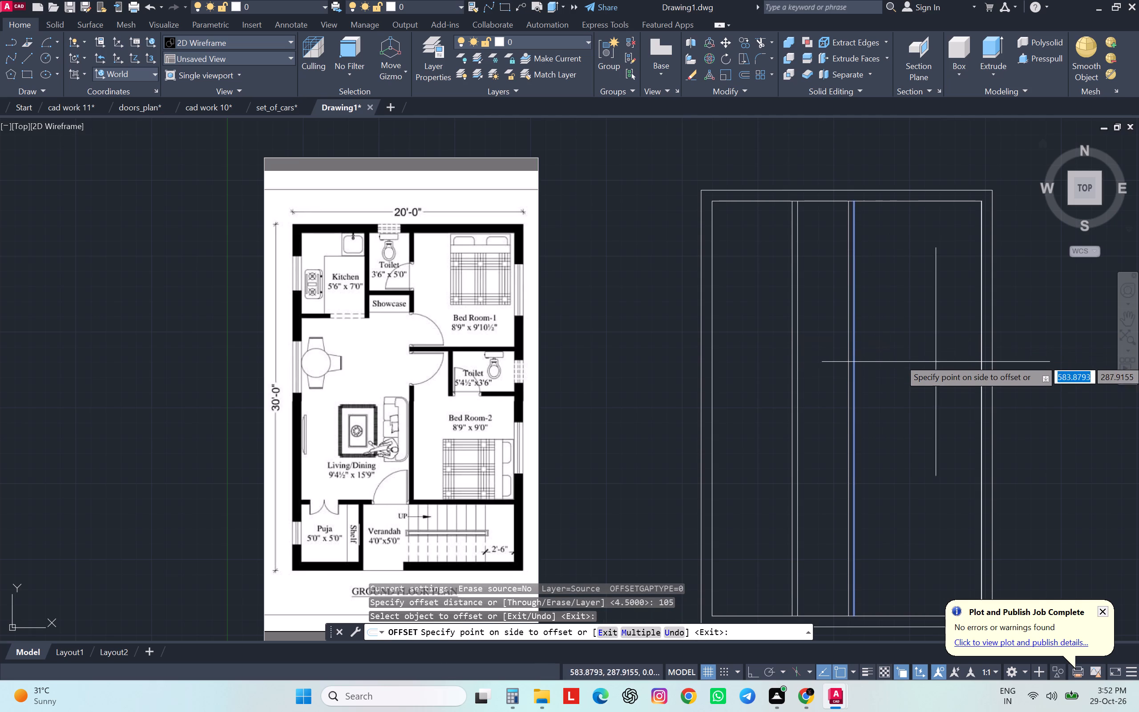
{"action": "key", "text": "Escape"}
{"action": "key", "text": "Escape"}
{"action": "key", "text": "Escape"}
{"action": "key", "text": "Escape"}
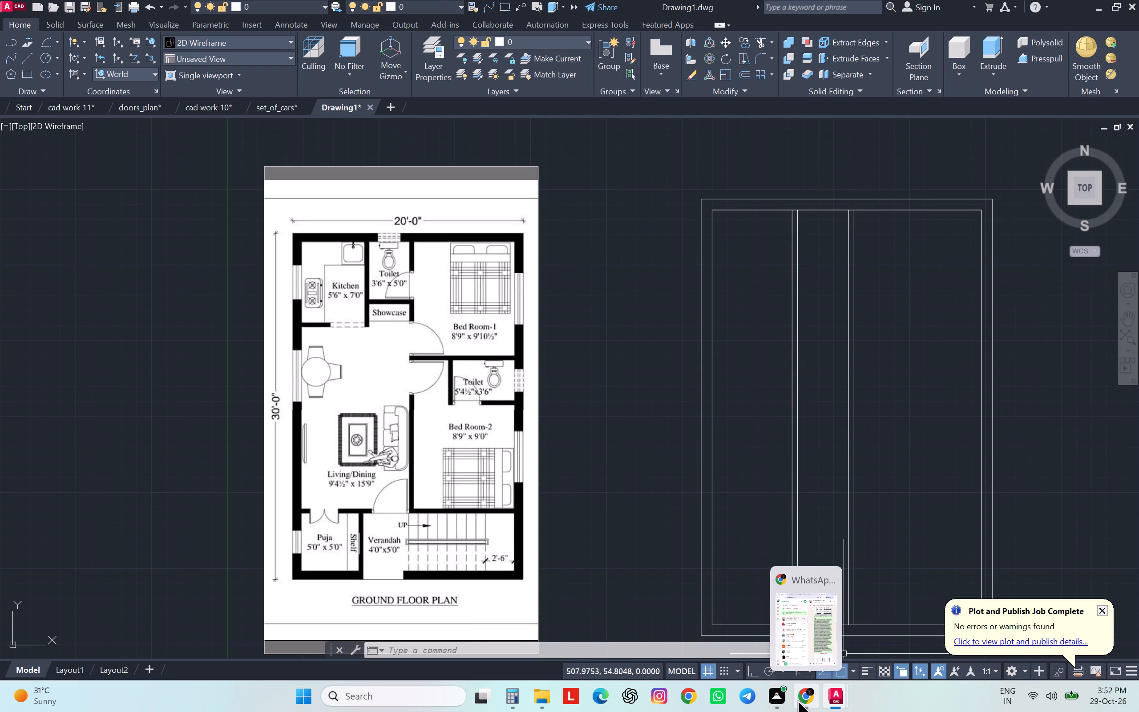
Switch to Calculator and convert the kitchen's 7'0" length to inches by computing 7 × 12.
{"action": "left_click", "coordinate": [512, 699]}
{"action": "left_click", "coordinate": [518, 699]}
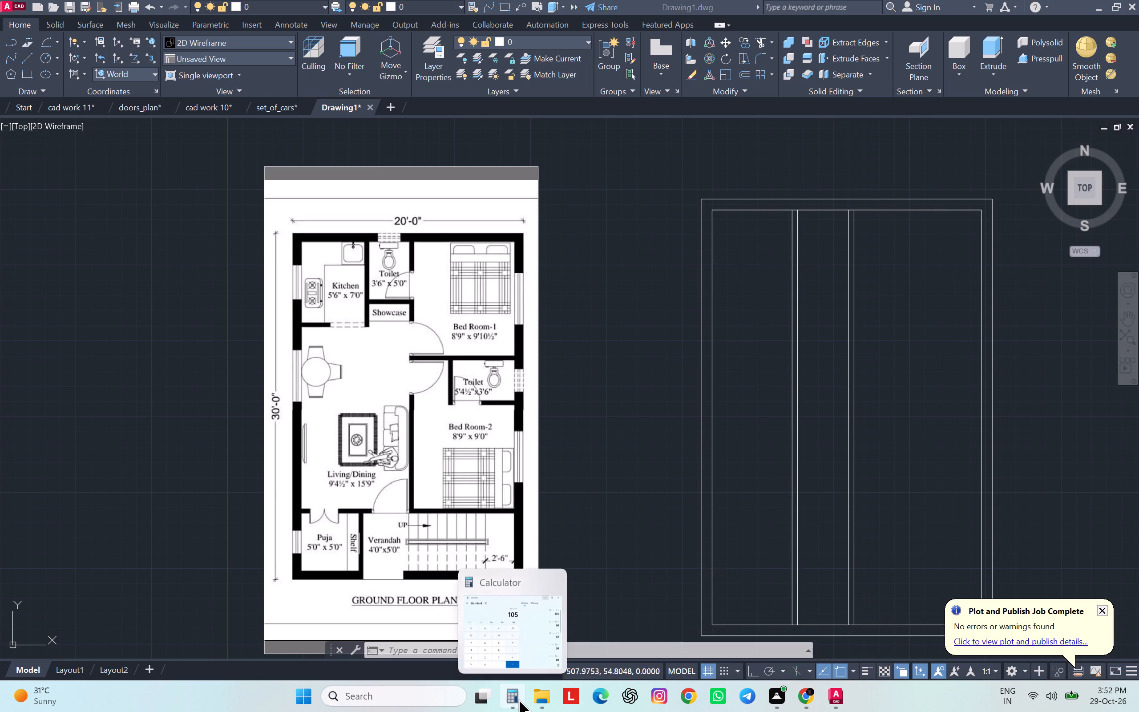
{"action": "left_click", "coordinate": [743, 352]}
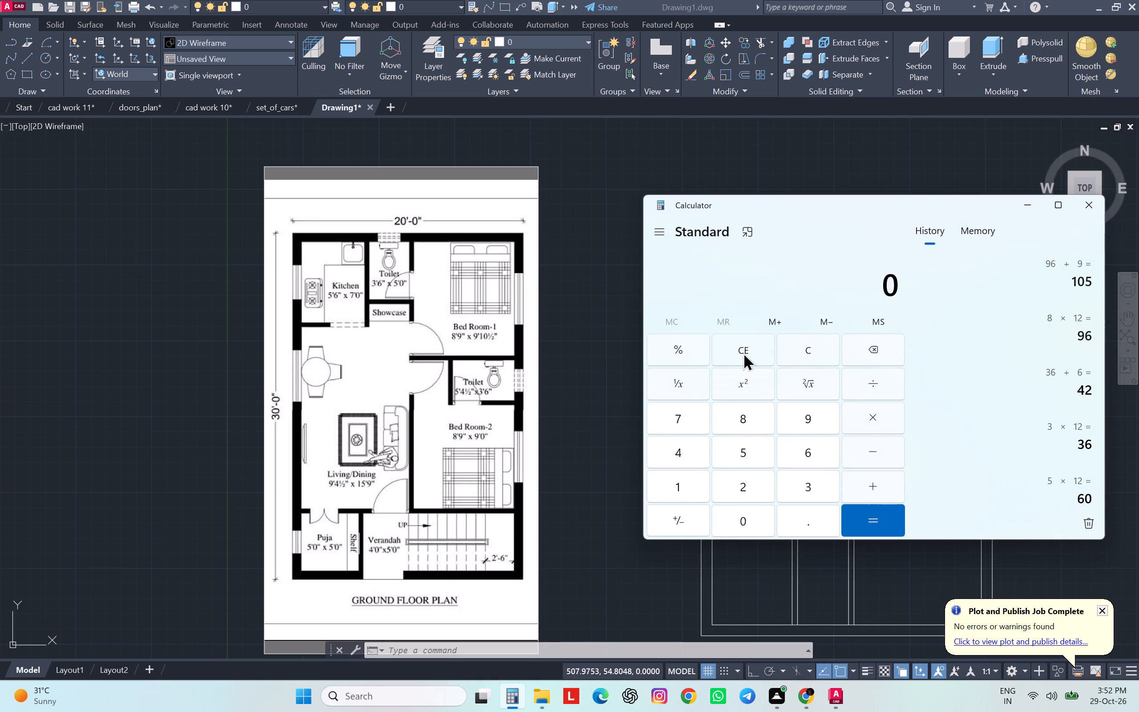
{"action": "left_click", "coordinate": [787, 348]}
{"action": "type", "text": "7*12"}
{"action": "key", "text": "Return"}
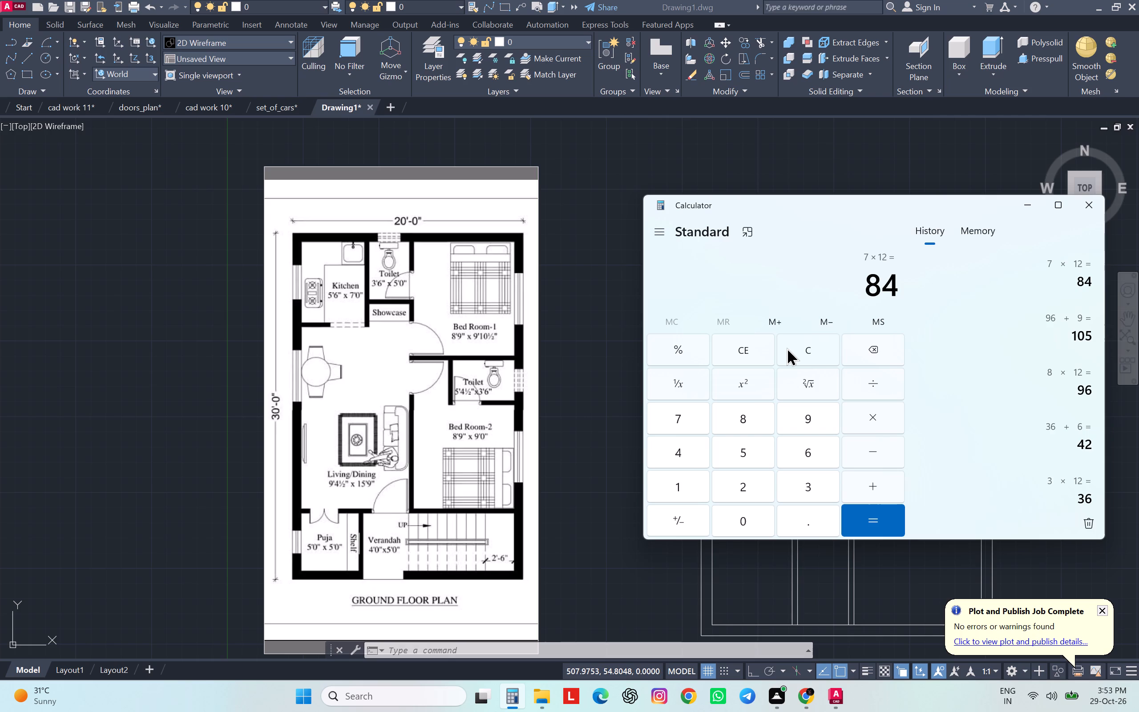
{"action": "key", "text": "Return"}
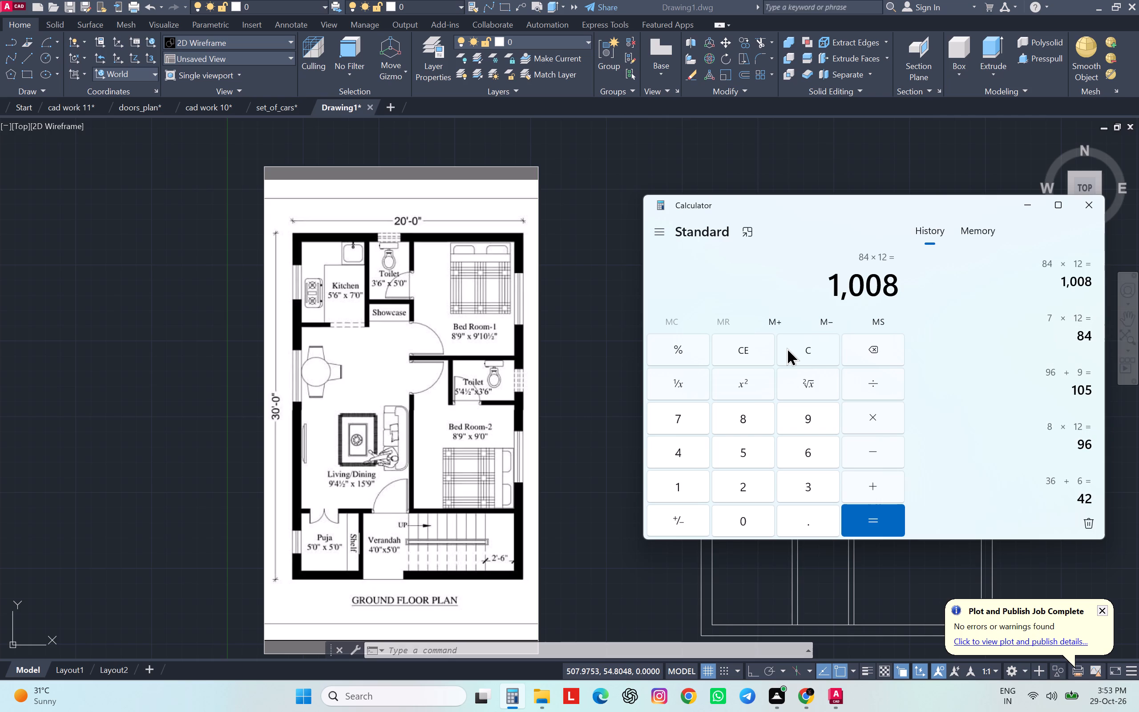
Convert the living/dining room's 15'9" length to inches by computing 15 × 12 + 9.
{"action": "left_click", "coordinate": [787, 348]}
{"action": "type", "text": "15"}
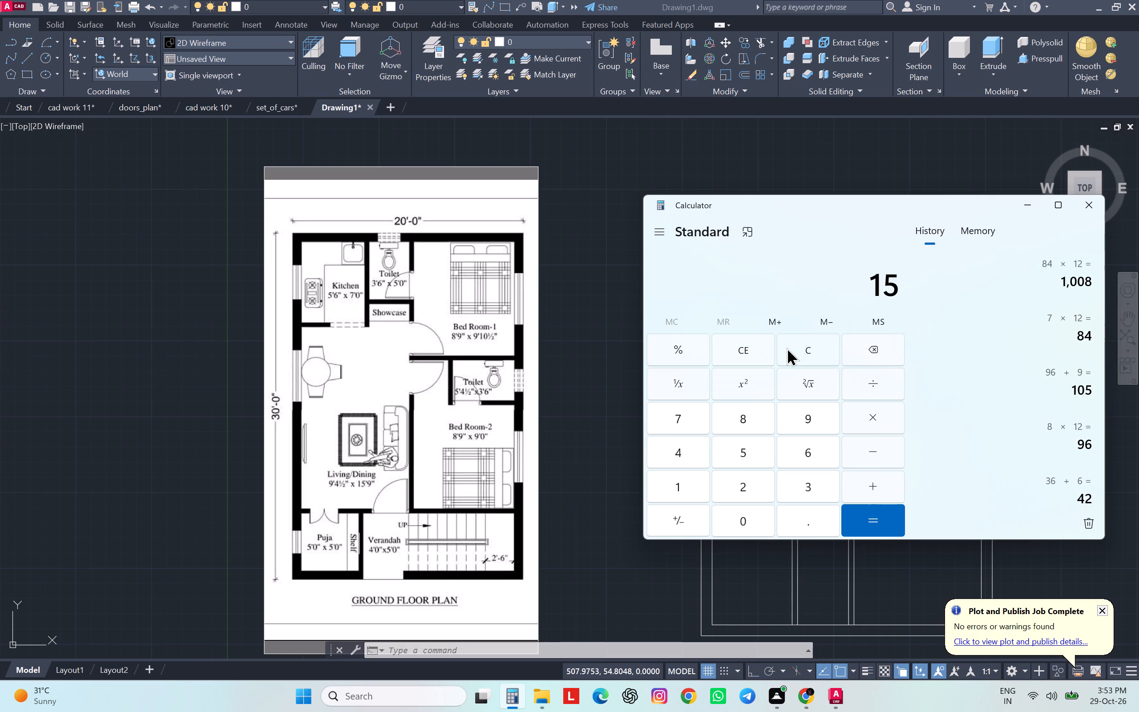
{"action": "type", "text": "*9"}
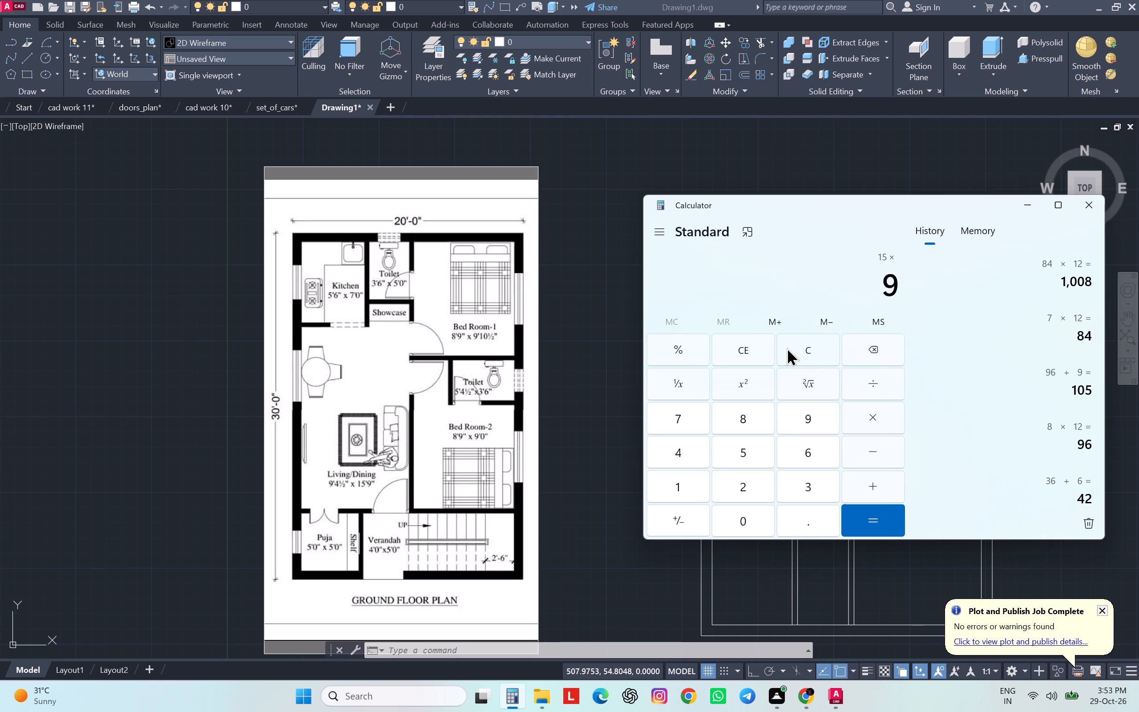
{"action": "key", "text": "BackSpace"}
{"action": "type", "text": "12"}
{"action": "key", "text": "Return"}
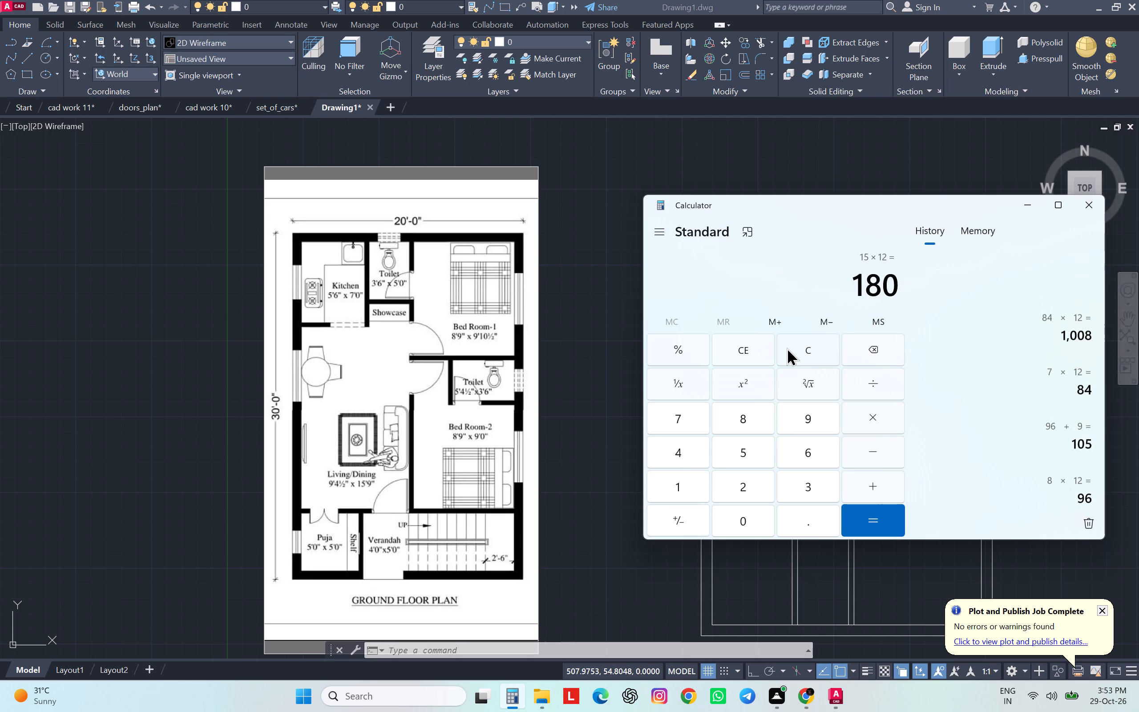
{"action": "type", "text": "+9"}
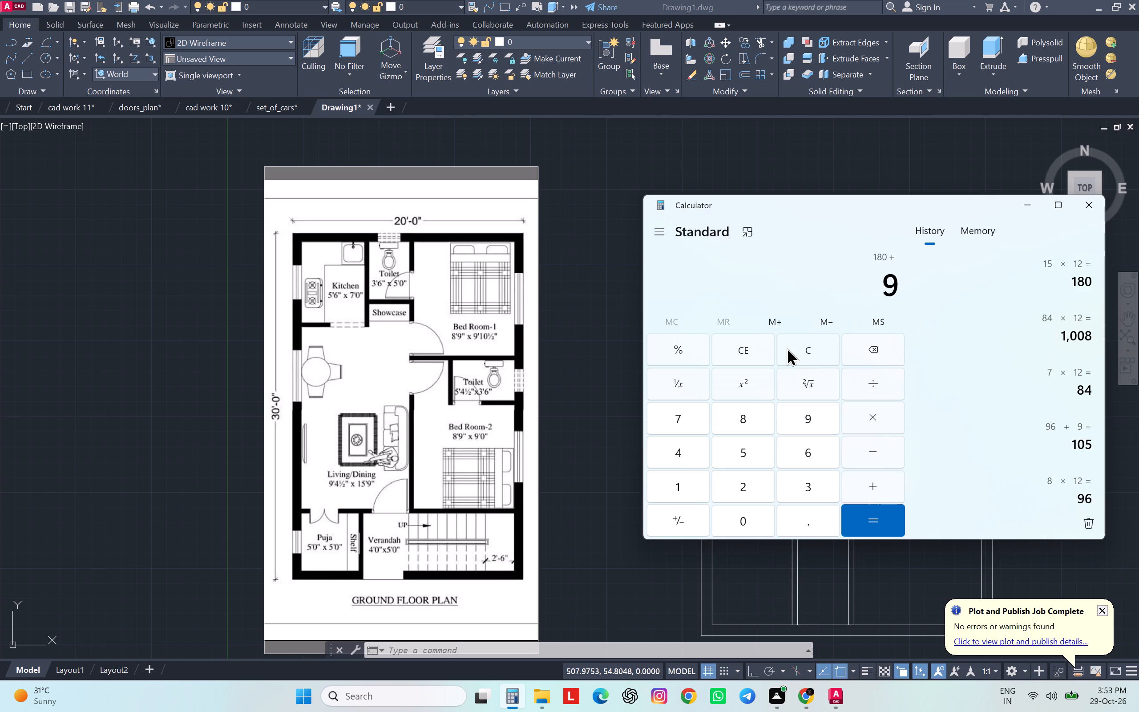
{"action": "key", "text": "Return"}
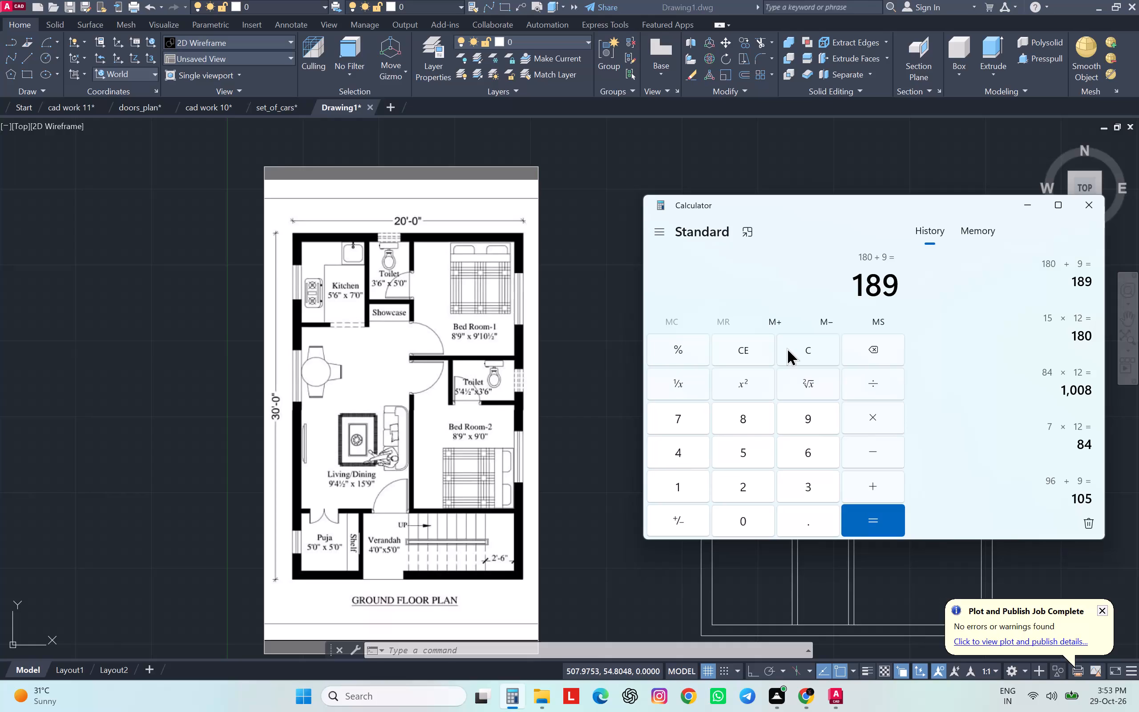
Convert the puja room's 5'0" length to inches by computing 5 × 12, and switch back to AutoCAD.
{"action": "left_click", "coordinate": [788, 347]}
{"action": "key", "text": "5"}
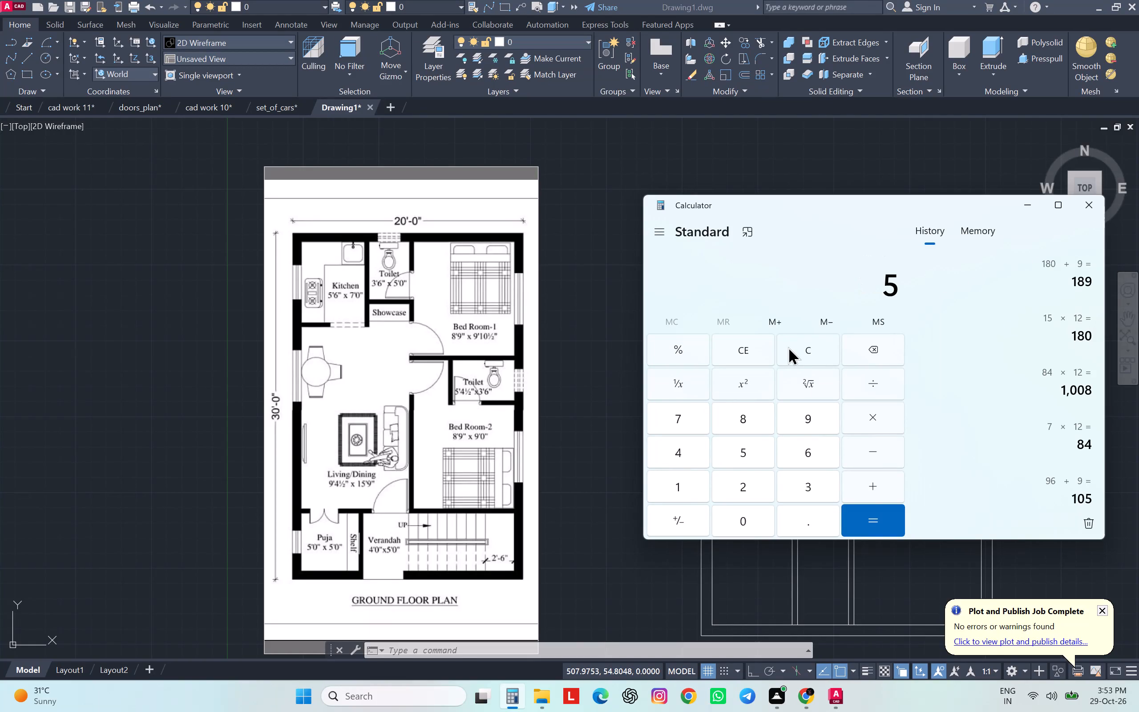
{"action": "type", "text": "*12"}
{"action": "key", "text": "Return"}
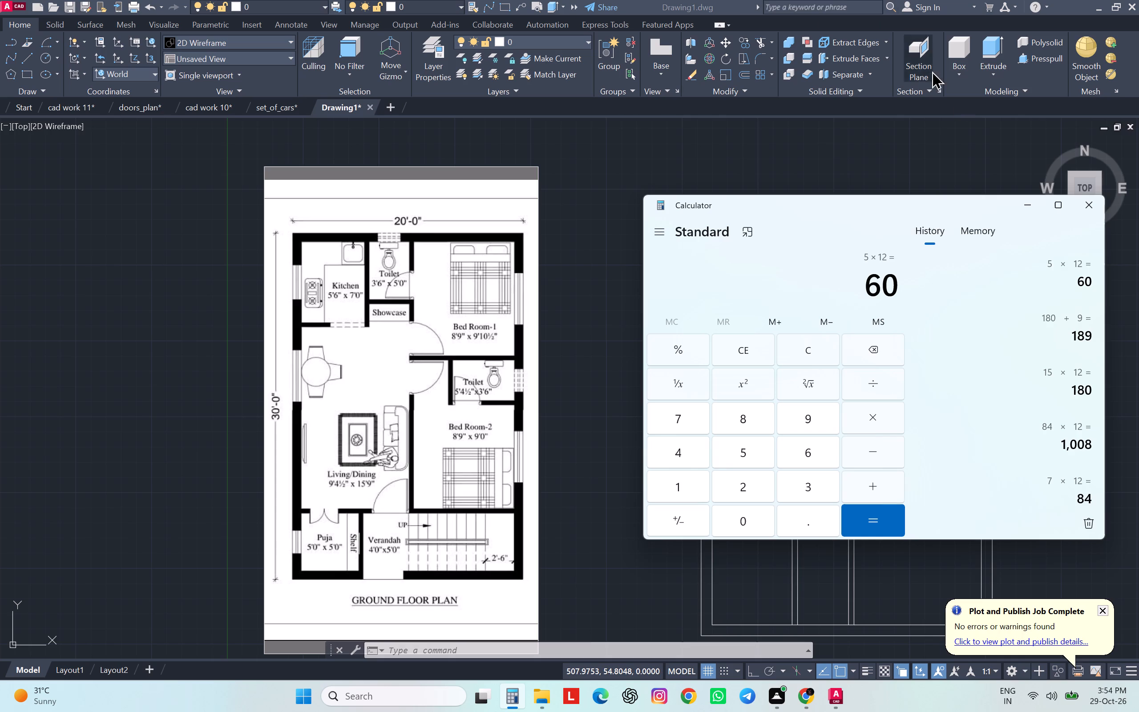
{"action": "left_click", "coordinate": [1022, 200]}
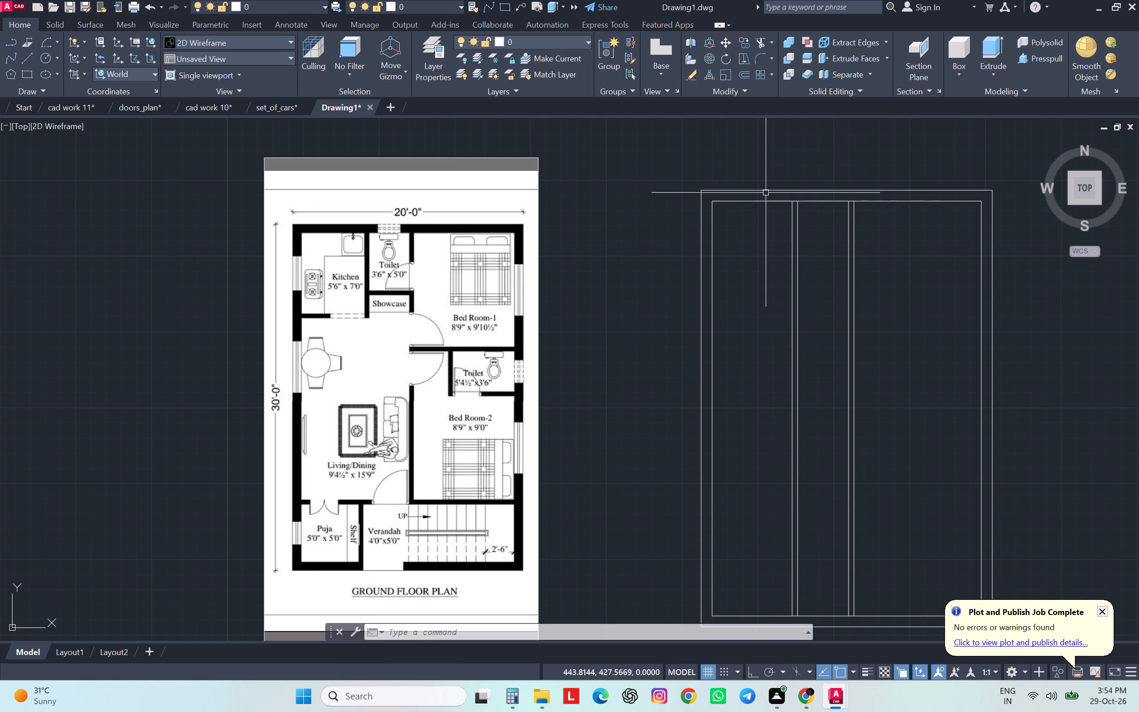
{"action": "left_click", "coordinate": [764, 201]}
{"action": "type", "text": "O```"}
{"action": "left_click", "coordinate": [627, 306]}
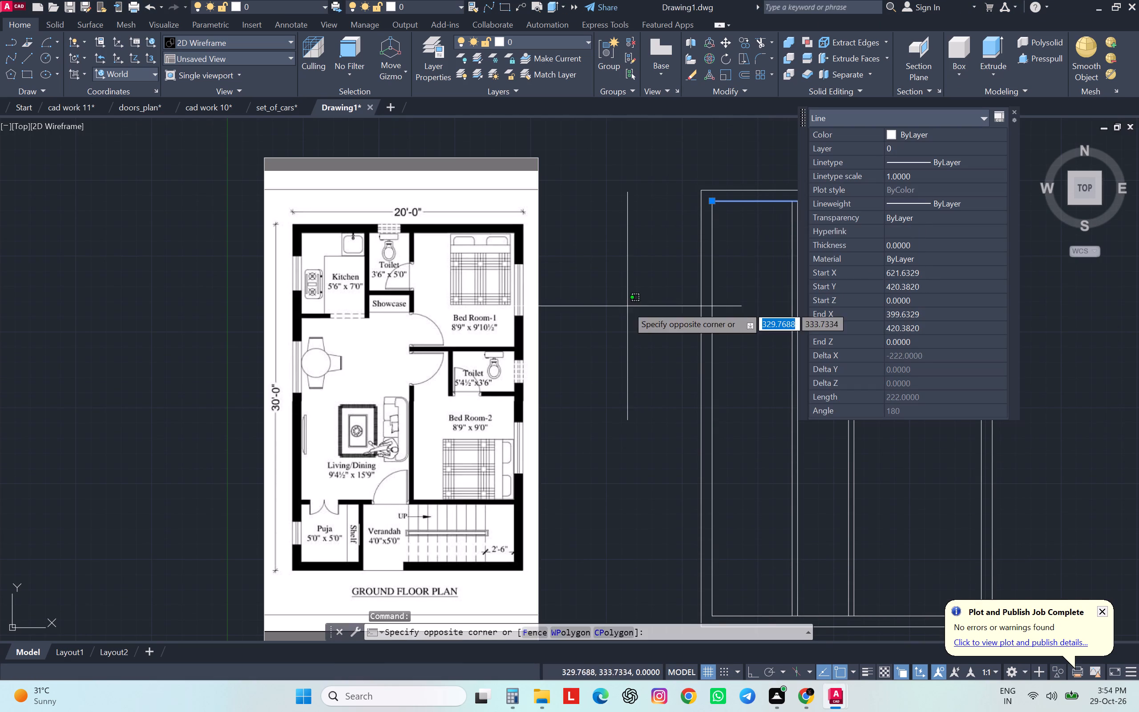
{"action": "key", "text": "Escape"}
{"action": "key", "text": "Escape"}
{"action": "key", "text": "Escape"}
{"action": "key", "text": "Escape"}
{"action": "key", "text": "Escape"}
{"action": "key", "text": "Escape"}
Offset the inner top wall line 84 down into the plan for the kitchen's lower wall.
{"action": "key", "text": "o"}
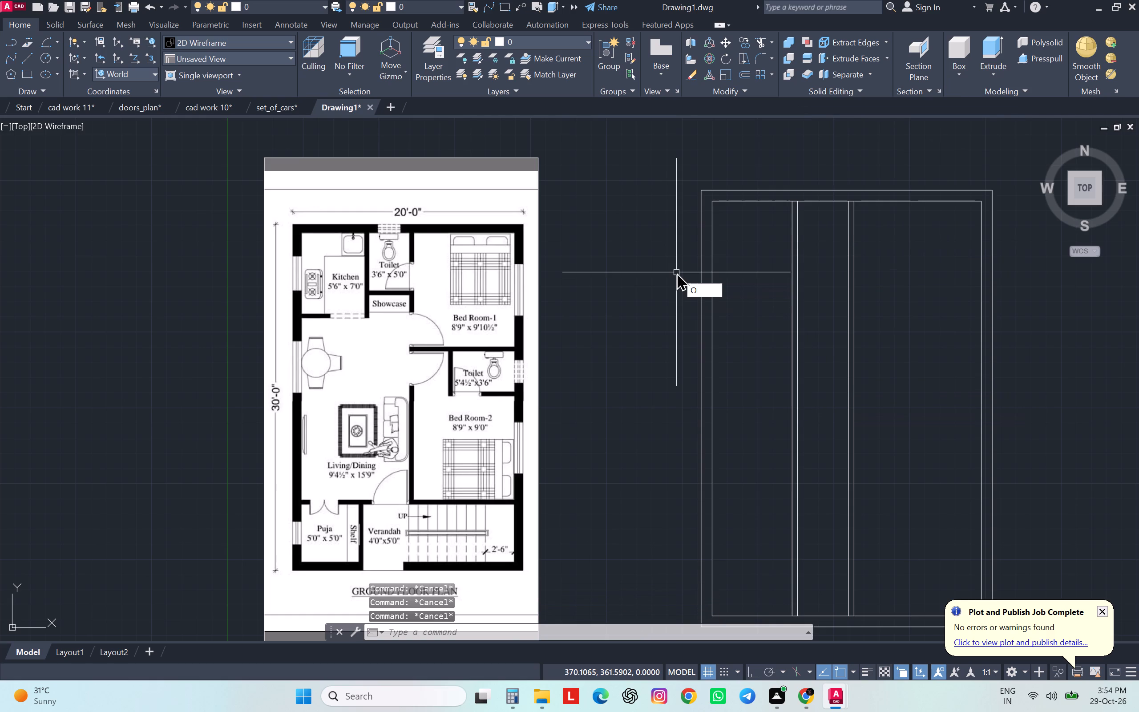
{"action": "key", "text": "Return"}
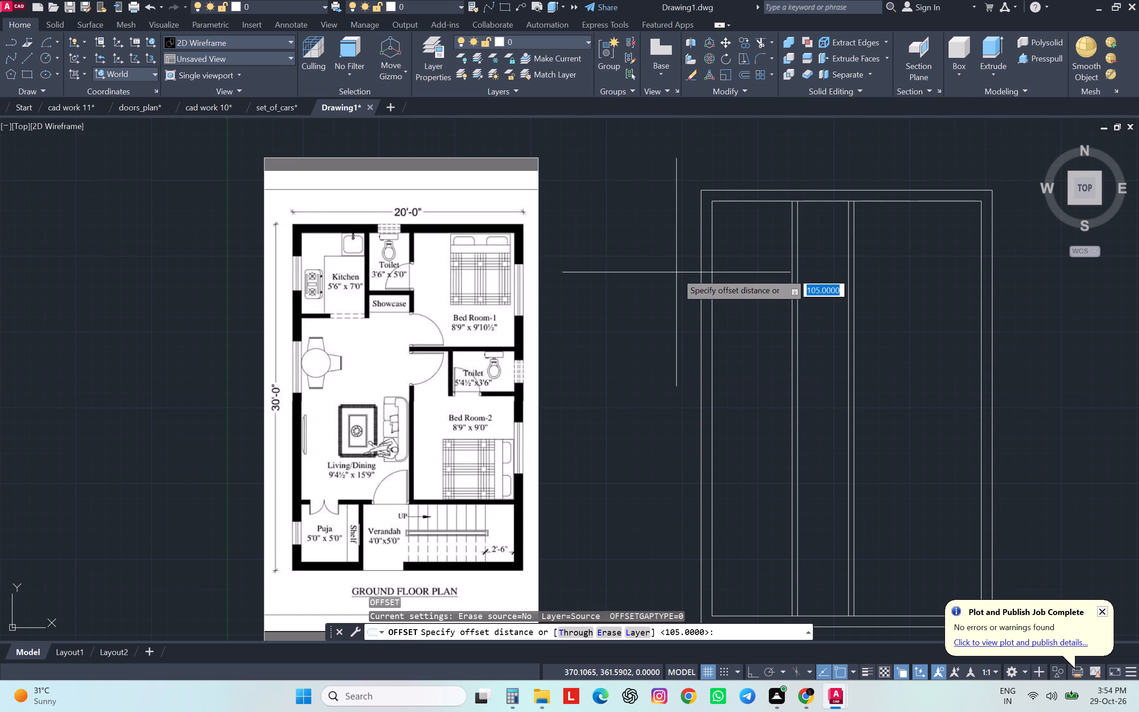
{"action": "type", "text": "84"}
{"action": "key", "text": "Return"}
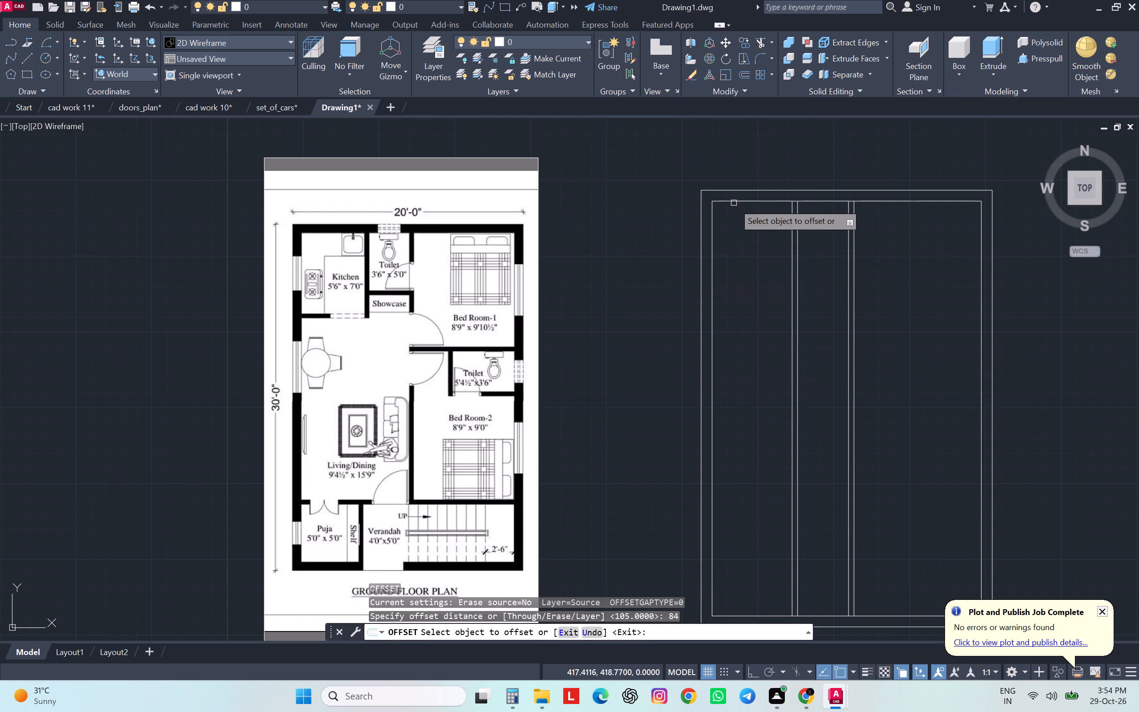
{"action": "left_click", "coordinate": [735, 202]}
{"action": "left_click", "coordinate": [736, 267]}
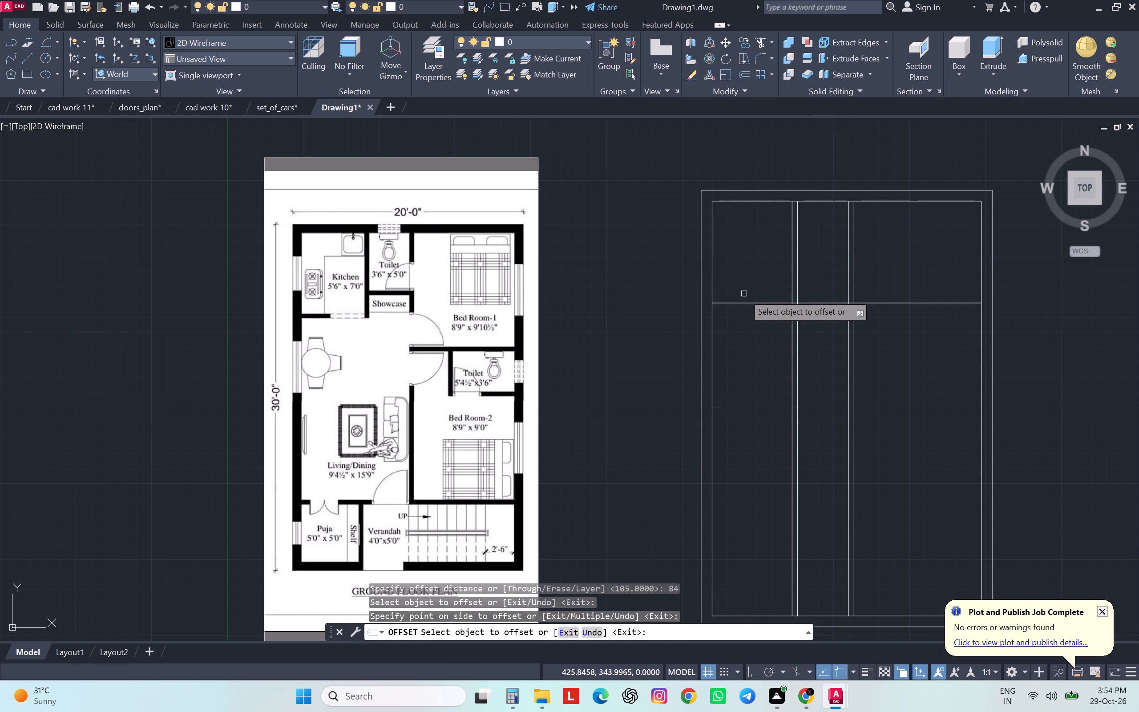
{"action": "key", "text": "Return"}
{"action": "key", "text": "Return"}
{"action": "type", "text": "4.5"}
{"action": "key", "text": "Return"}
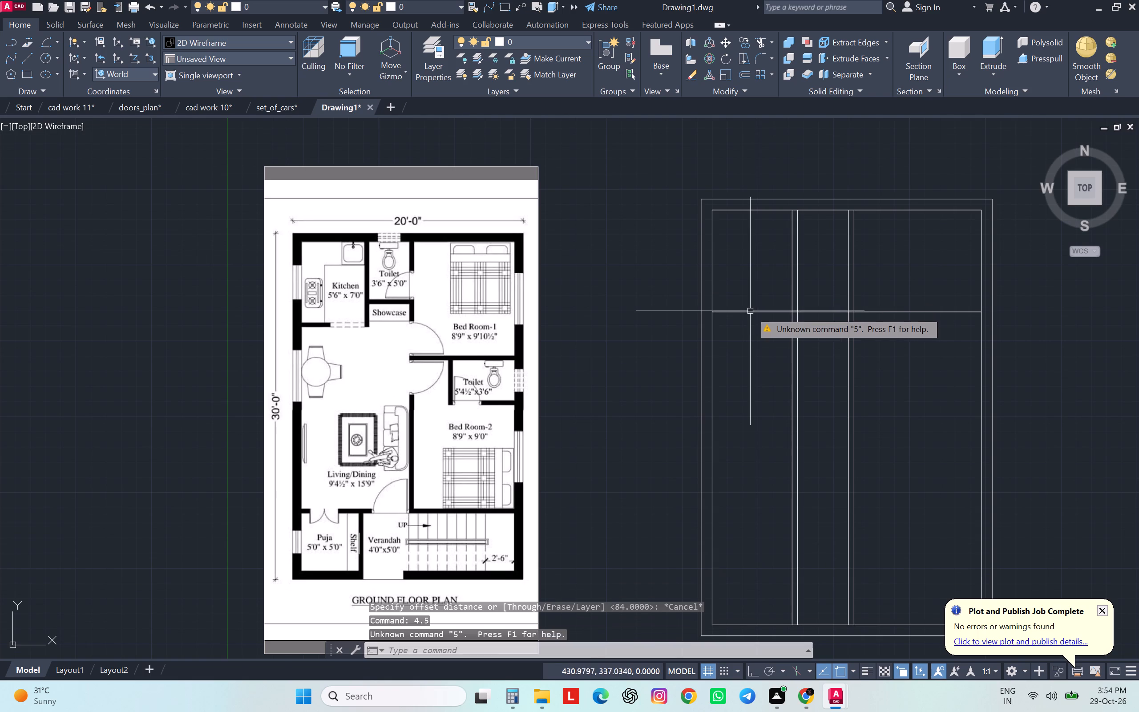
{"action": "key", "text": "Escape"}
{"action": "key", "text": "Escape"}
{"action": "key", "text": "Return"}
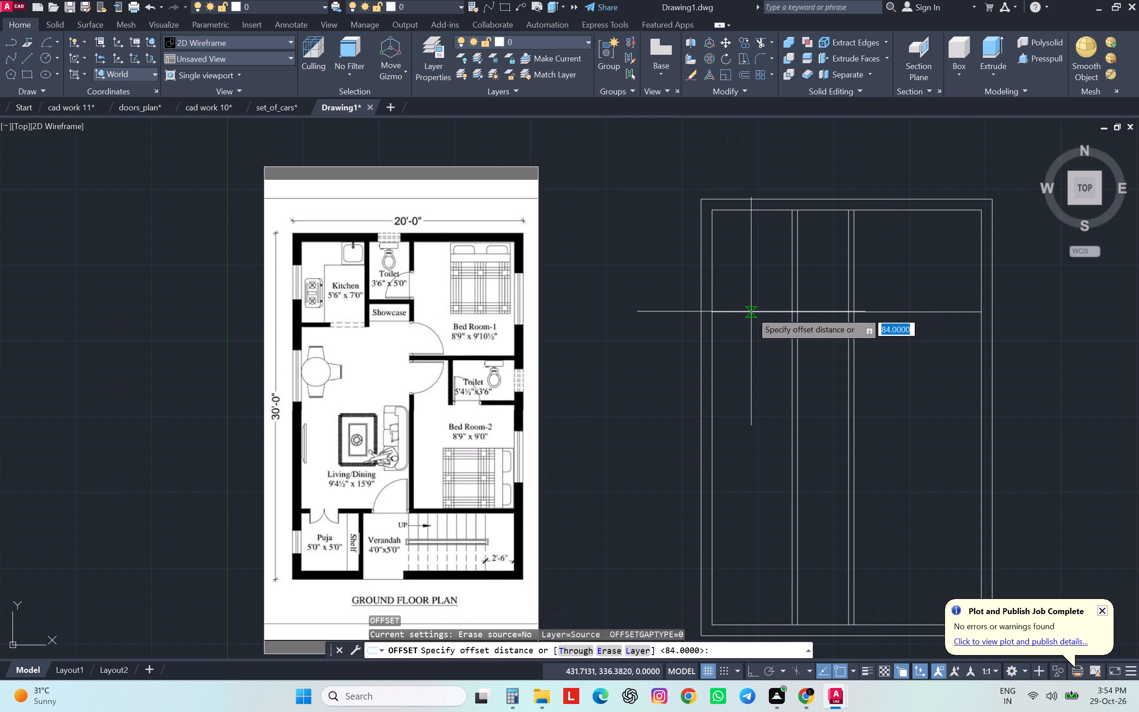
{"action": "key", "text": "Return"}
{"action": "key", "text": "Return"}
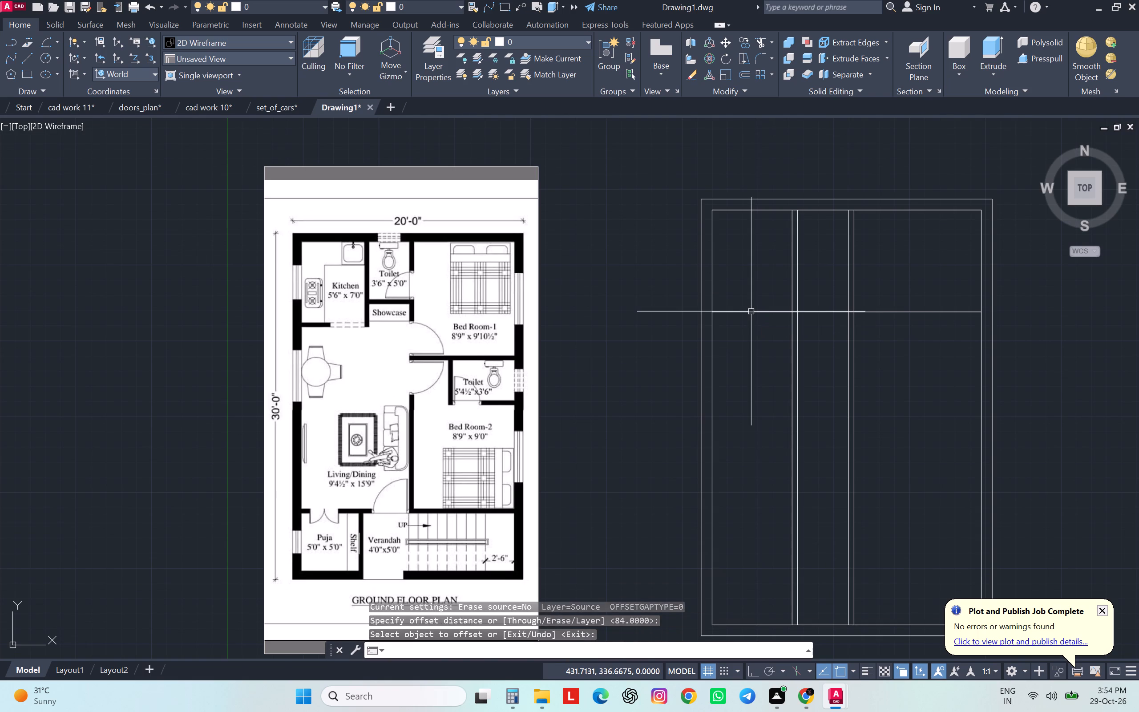
Offset the kitchen's lower wall line 4.5 downward to give the wall its thickness.
{"action": "key", "text": "Return"}
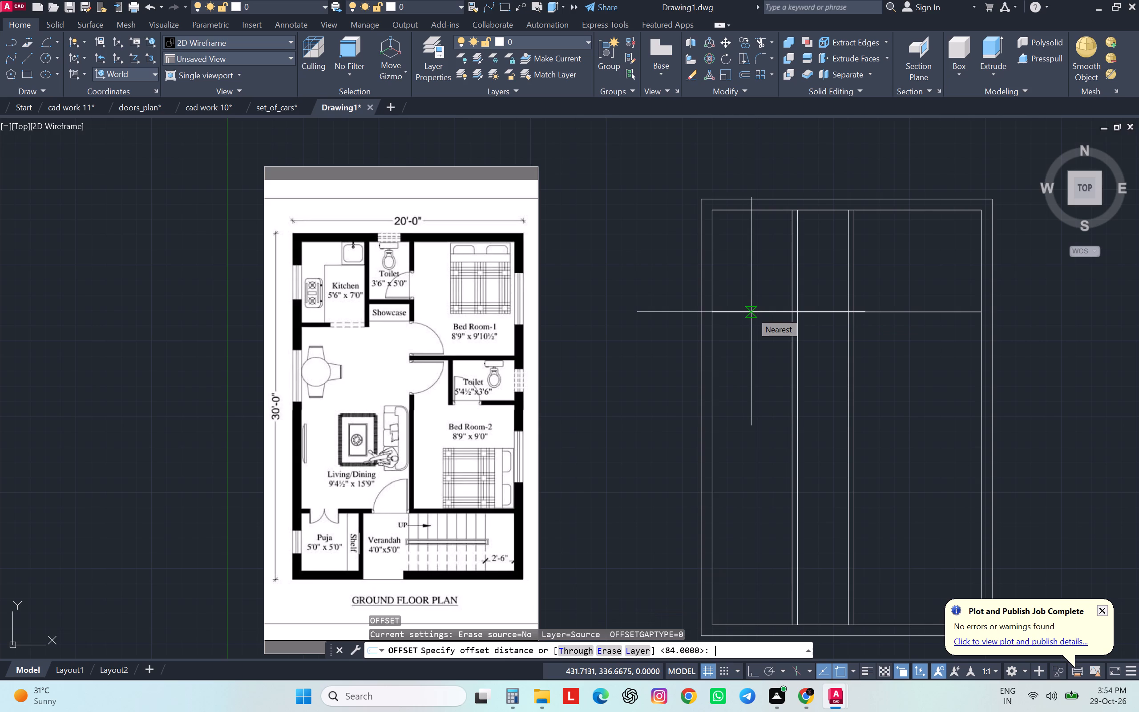
{"action": "type", "text": "4.5"}
{"action": "key", "text": "Return"}
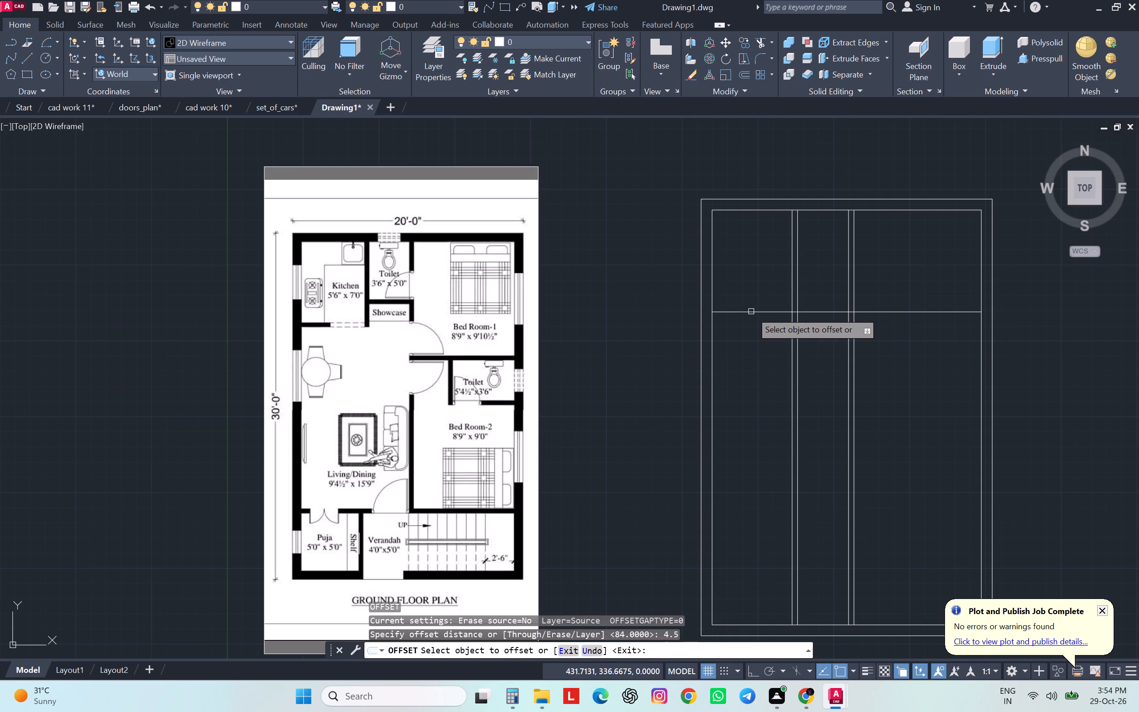
{"action": "left_click", "coordinate": [751, 311]}
{"action": "left_click", "coordinate": [742, 360]}
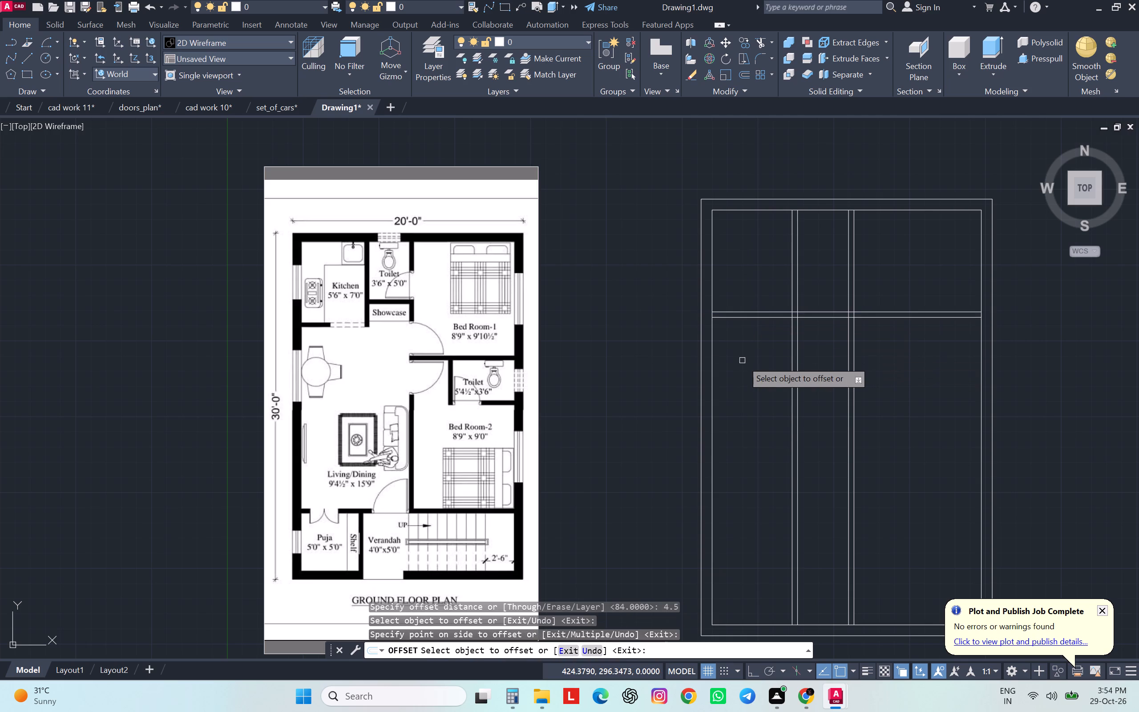
{"action": "key", "text": "Return"}
Offset the lower line of the kitchen wall 189 downward for the bottom of the living/dining room.
{"action": "key", "text": "Return"}
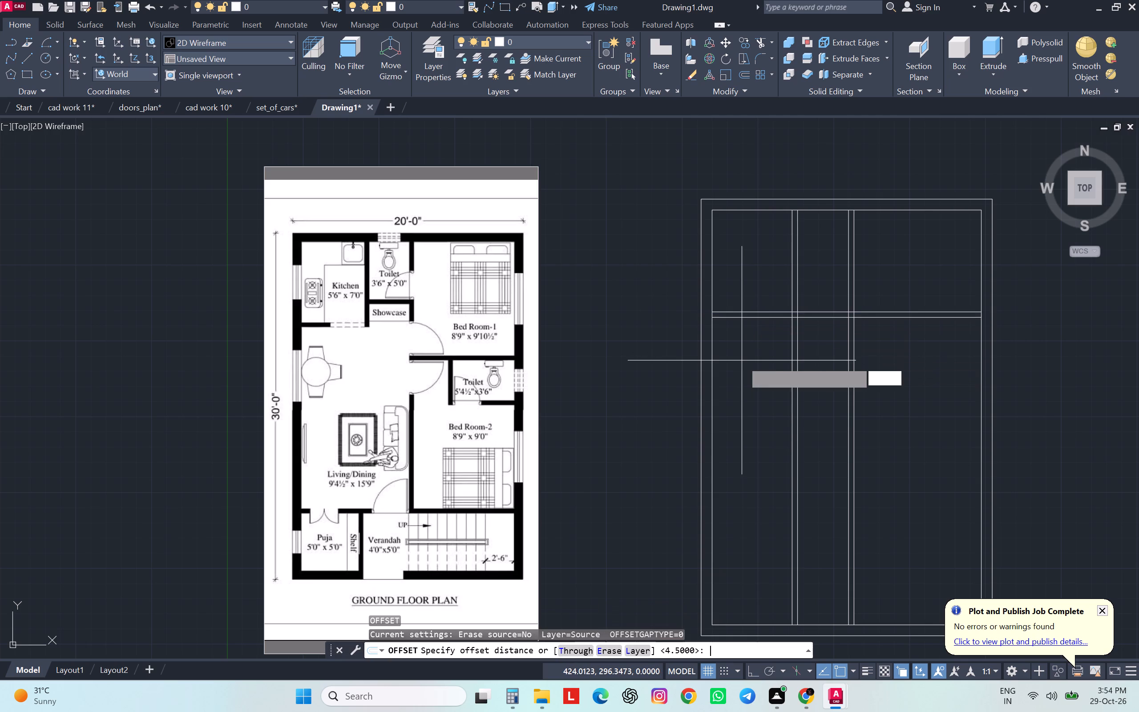
{"action": "type", "text": "189"}
{"action": "key", "text": "Return"}
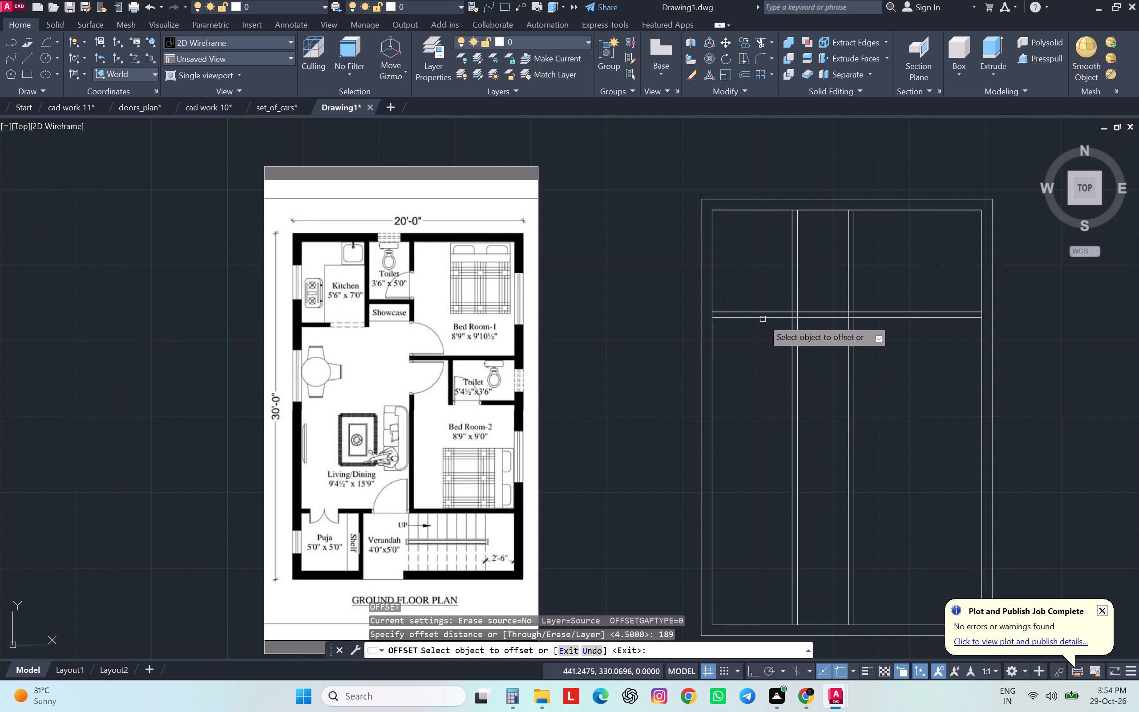
{"action": "left_click", "coordinate": [763, 319]}
{"action": "left_click", "coordinate": [739, 421]}
{"action": "scroll", "coordinate": [760, 383], "scroll_direction": "up", "scroll_amount": 2}
{"action": "scroll", "coordinate": [760, 383], "scroll_direction": "down", "scroll_amount": 1}
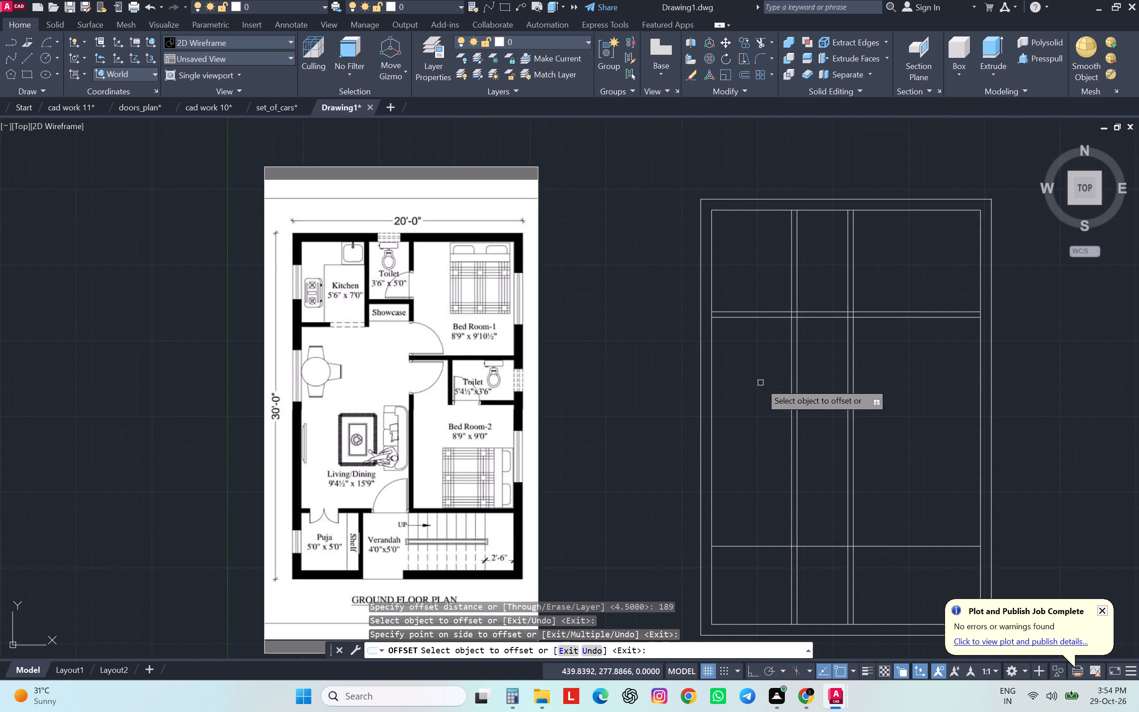
{"action": "scroll", "coordinate": [753, 417], "scroll_direction": "down", "scroll_amount": 6}
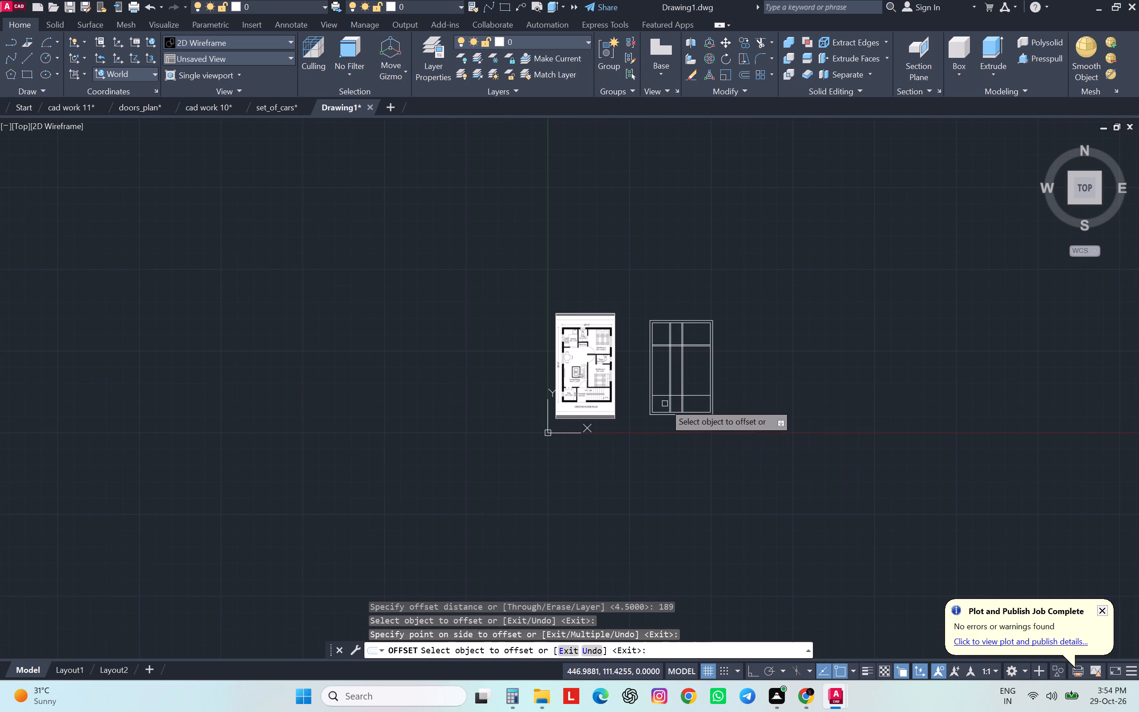
{"action": "scroll", "coordinate": [665, 404], "scroll_direction": "up", "scroll_amount": 3}
{"action": "scroll", "coordinate": [665, 404], "scroll_direction": "down", "scroll_amount": 1}
{"action": "scroll", "coordinate": [665, 404], "scroll_direction": "up", "scroll_amount": 1}
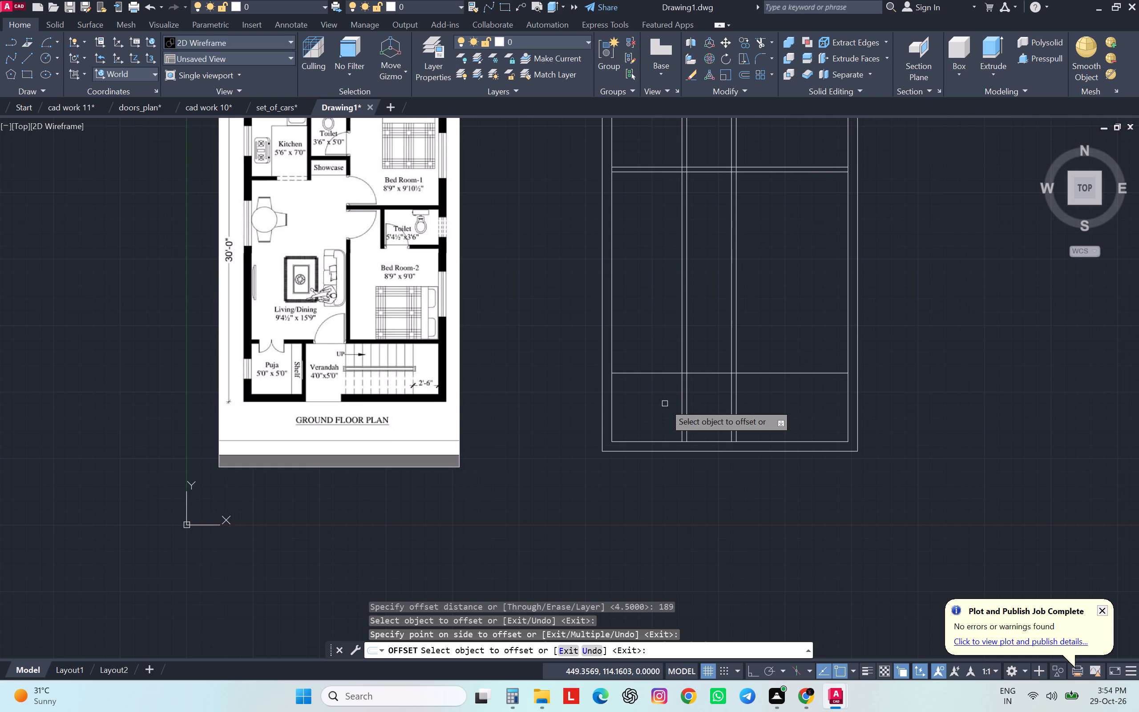
{"action": "key", "text": "Return"}
Offset the living/dining room's bottom line 4.5 downward to form the wall above the puja room and verandah.
{"action": "key", "text": "Return"}
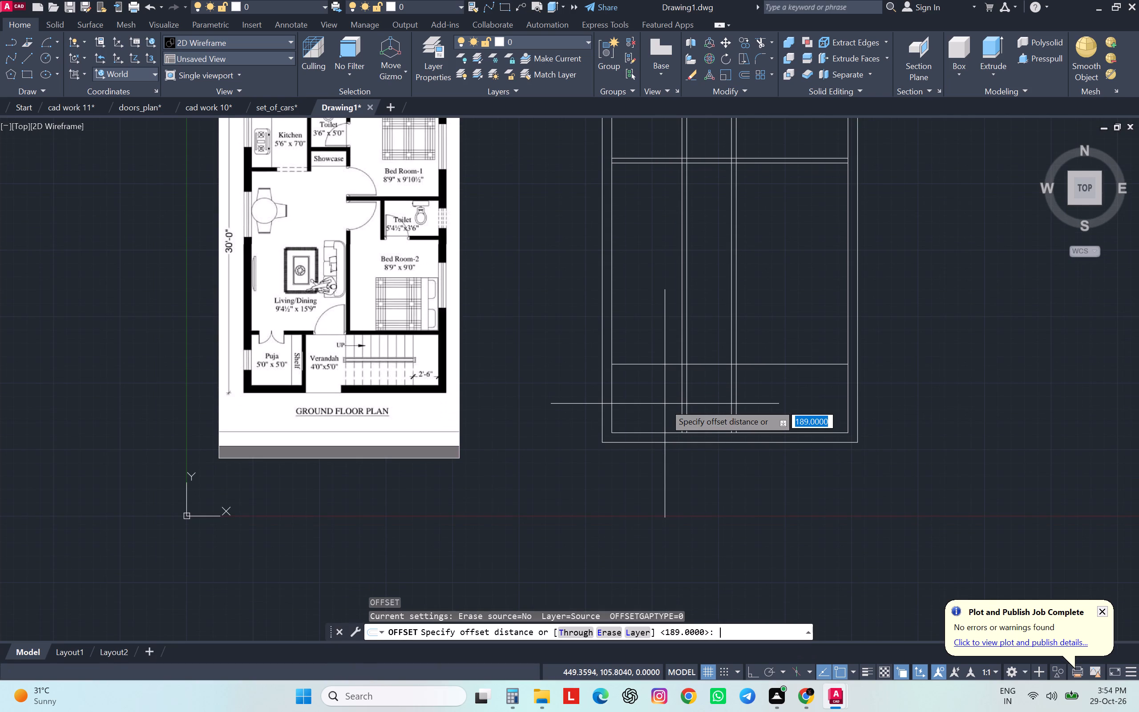
{"action": "type", "text": "4.5"}
{"action": "key", "text": "Return"}
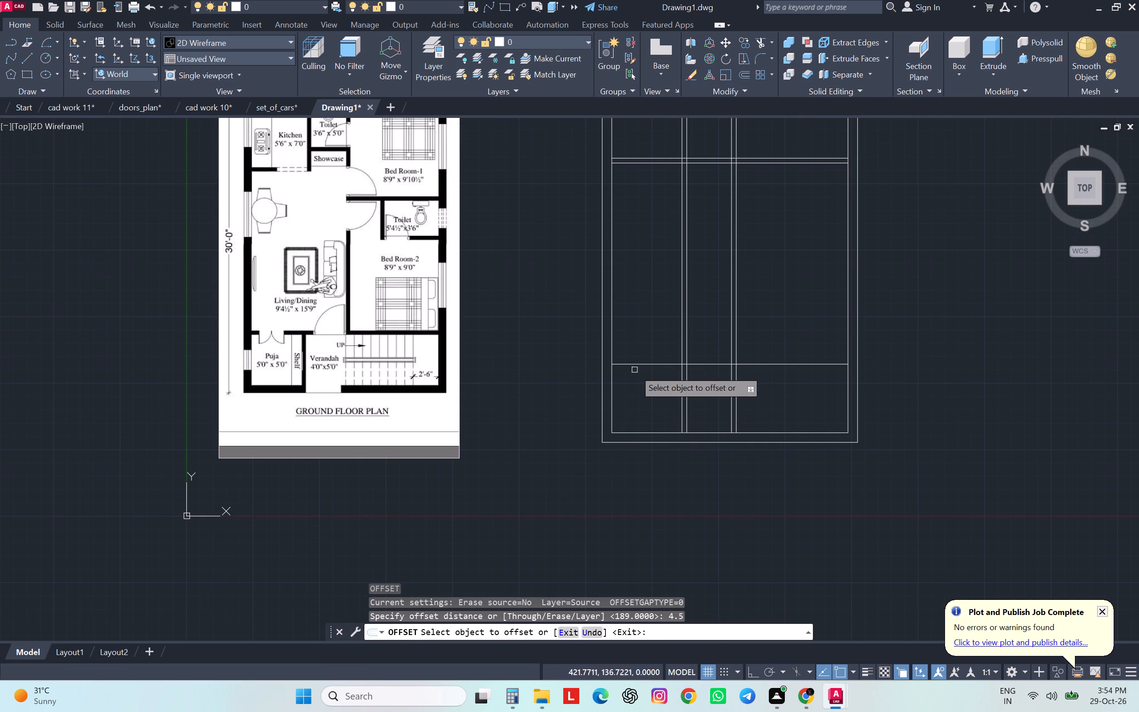
{"action": "left_click", "coordinate": [635, 364]}
{"action": "left_click", "coordinate": [644, 485]}
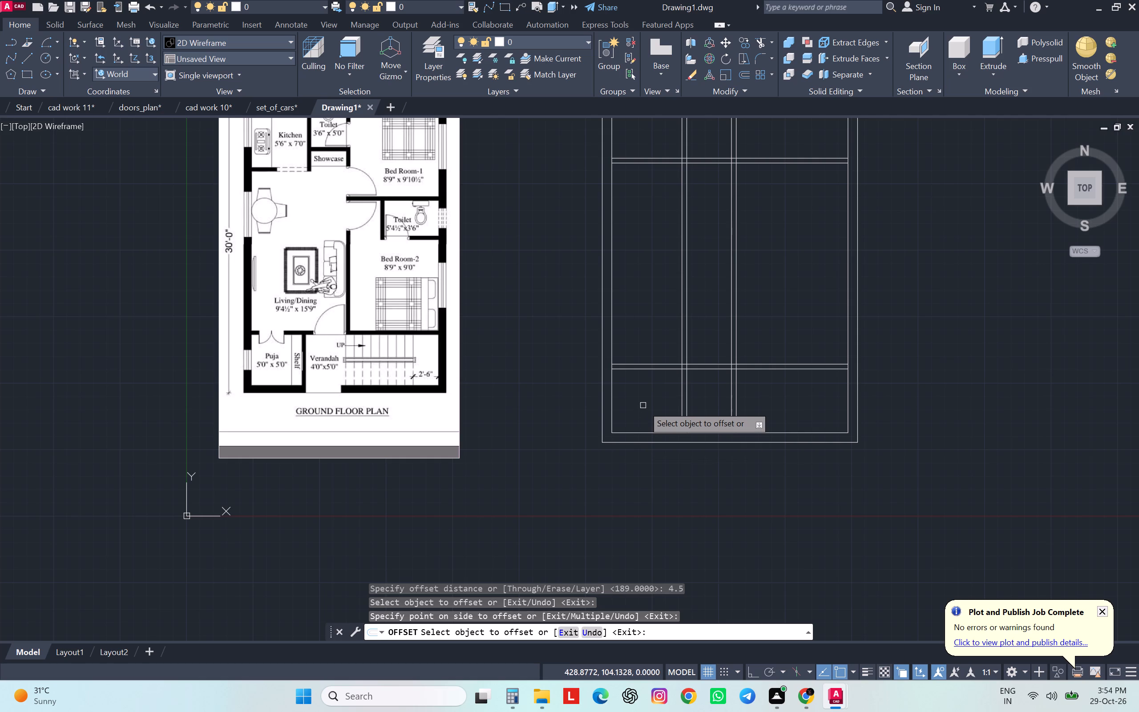
{"action": "key", "text": "Return"}
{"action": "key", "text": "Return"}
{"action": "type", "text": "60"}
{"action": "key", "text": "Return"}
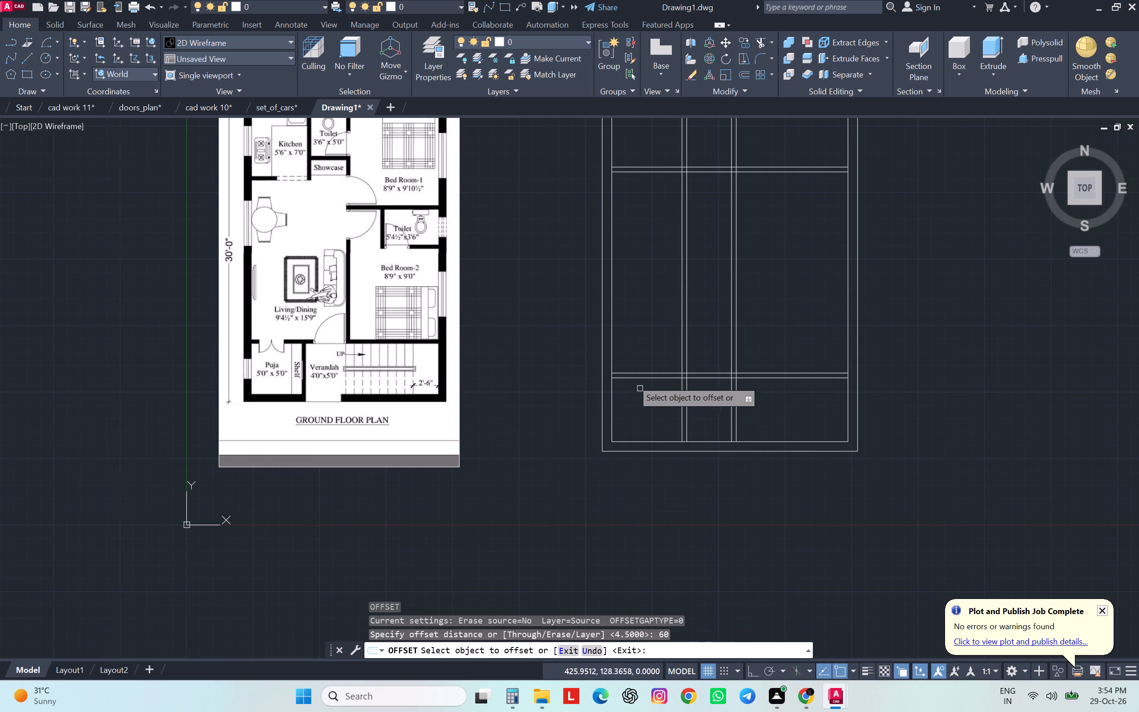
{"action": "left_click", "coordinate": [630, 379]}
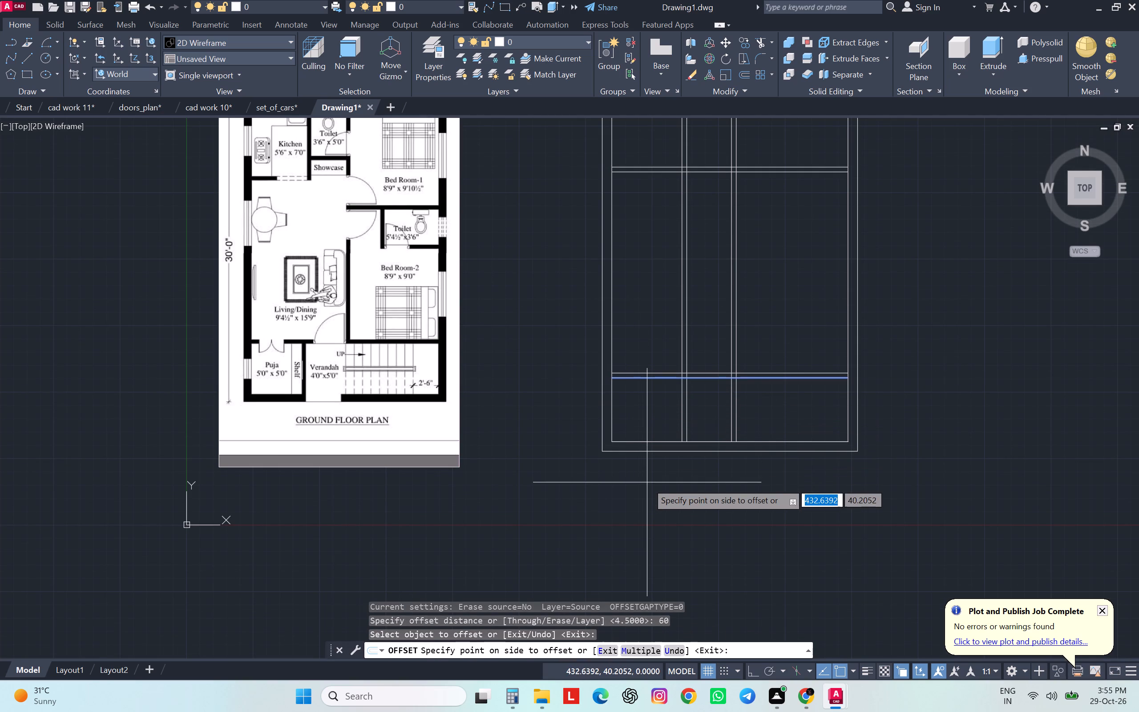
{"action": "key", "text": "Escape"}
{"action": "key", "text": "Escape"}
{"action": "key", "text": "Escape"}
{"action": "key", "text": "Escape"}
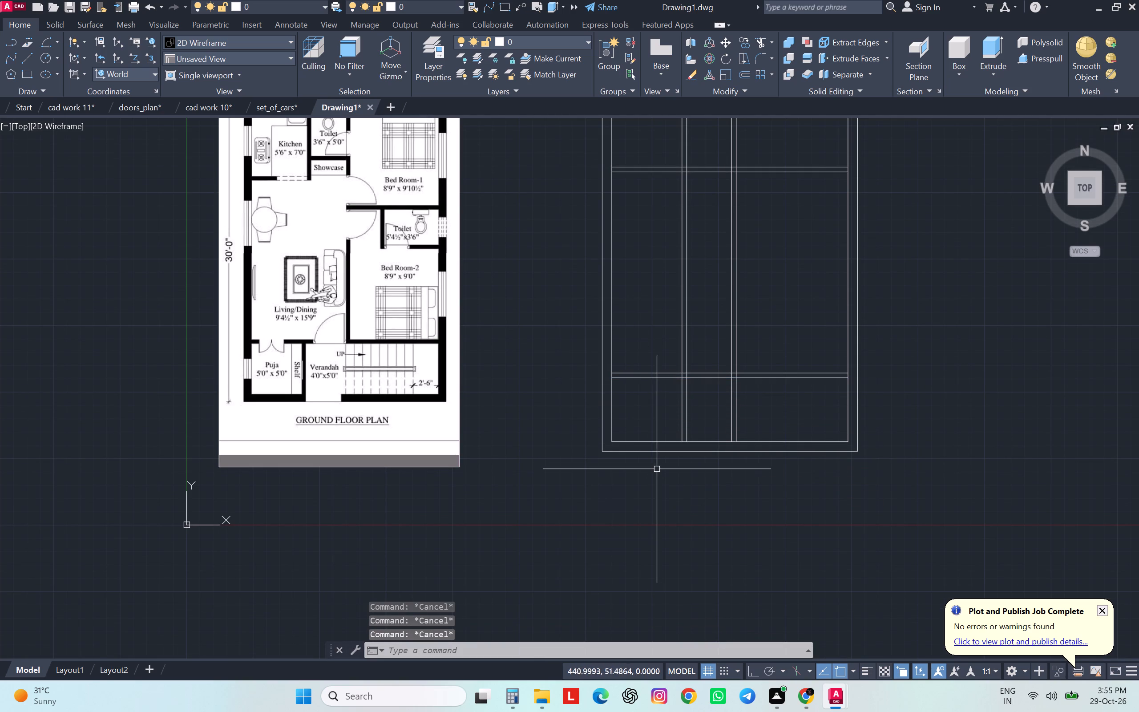
Extend the verandah's two side wall lines to the outer bottom line and trim the inner bottom line between them.
{"action": "scroll", "coordinate": [658, 464], "scroll_direction": "down", "scroll_amount": 3}
{"action": "scroll", "coordinate": [728, 288], "scroll_direction": "up", "scroll_amount": 1}
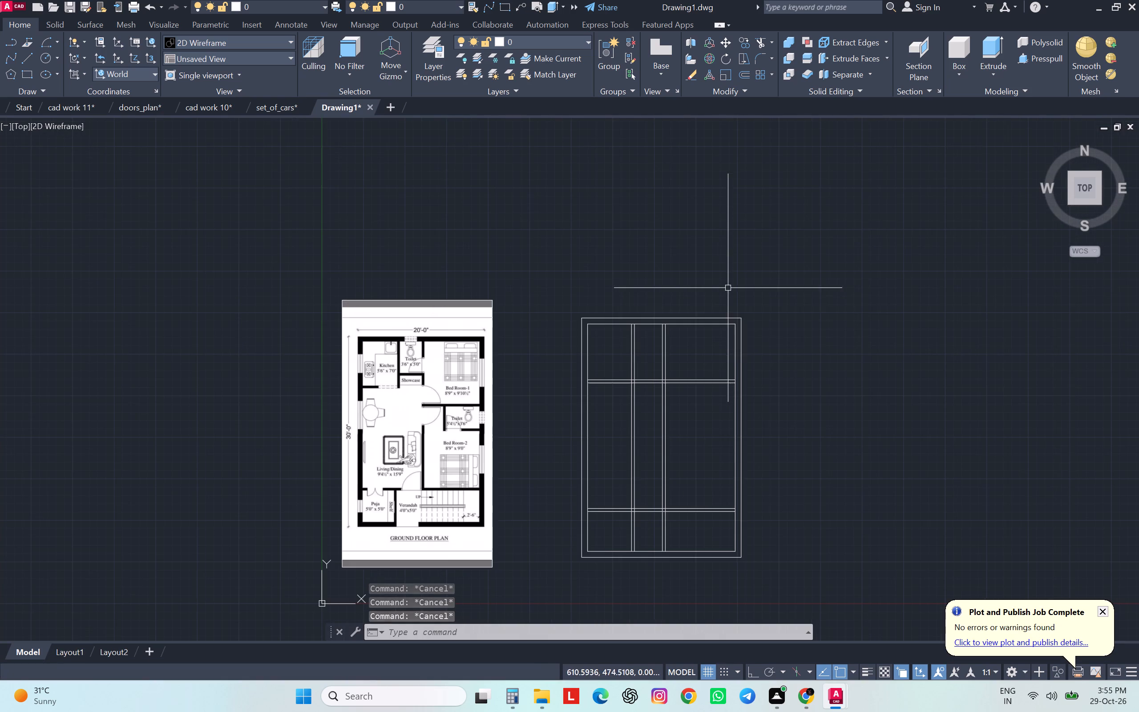
{"action": "scroll", "coordinate": [727, 363], "scroll_direction": "up", "scroll_amount": 1}
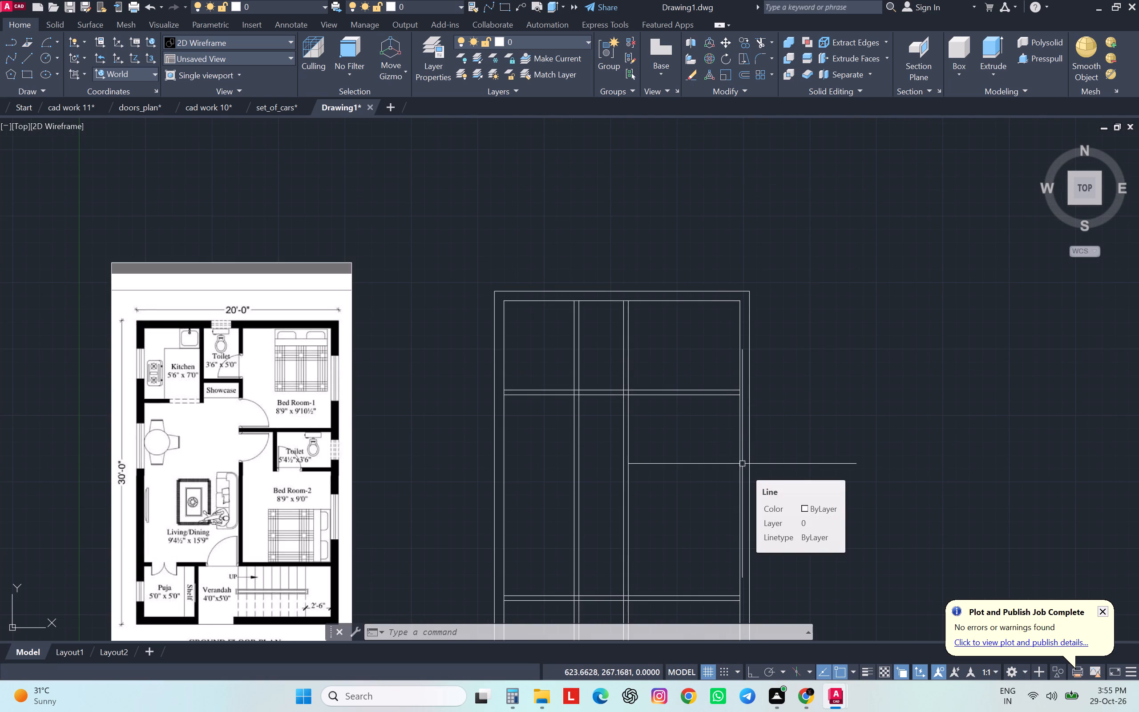
{"action": "key", "text": "t"}
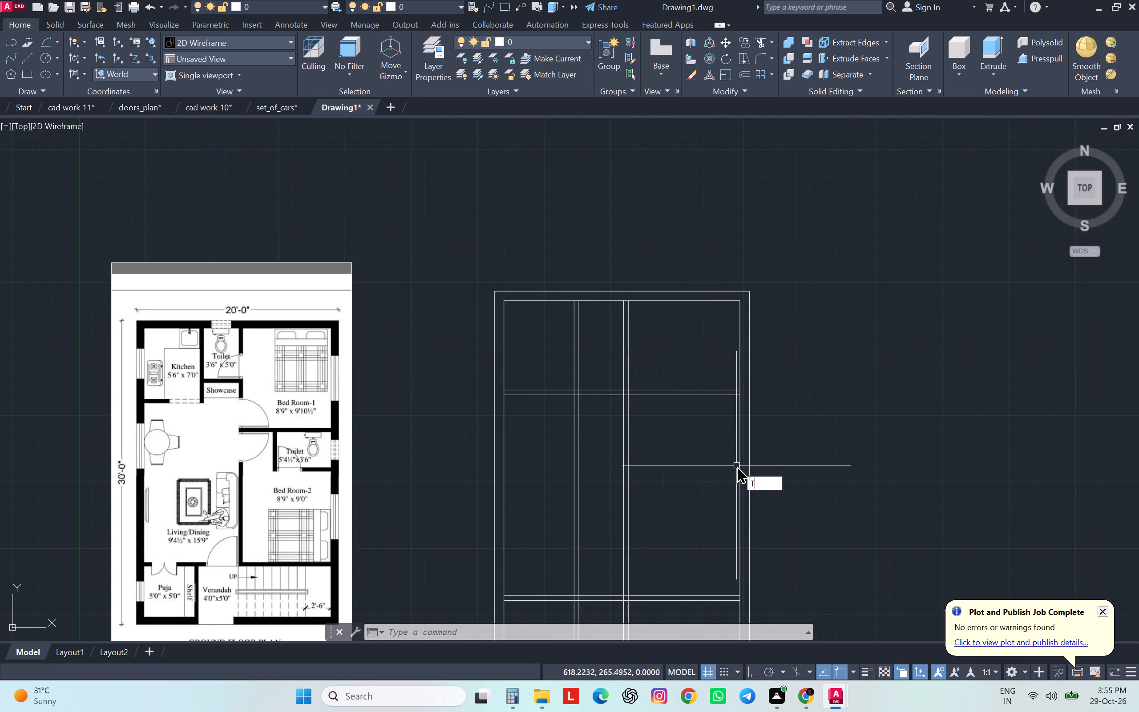
{"action": "key", "text": "r"}
{"action": "key", "text": "space"}
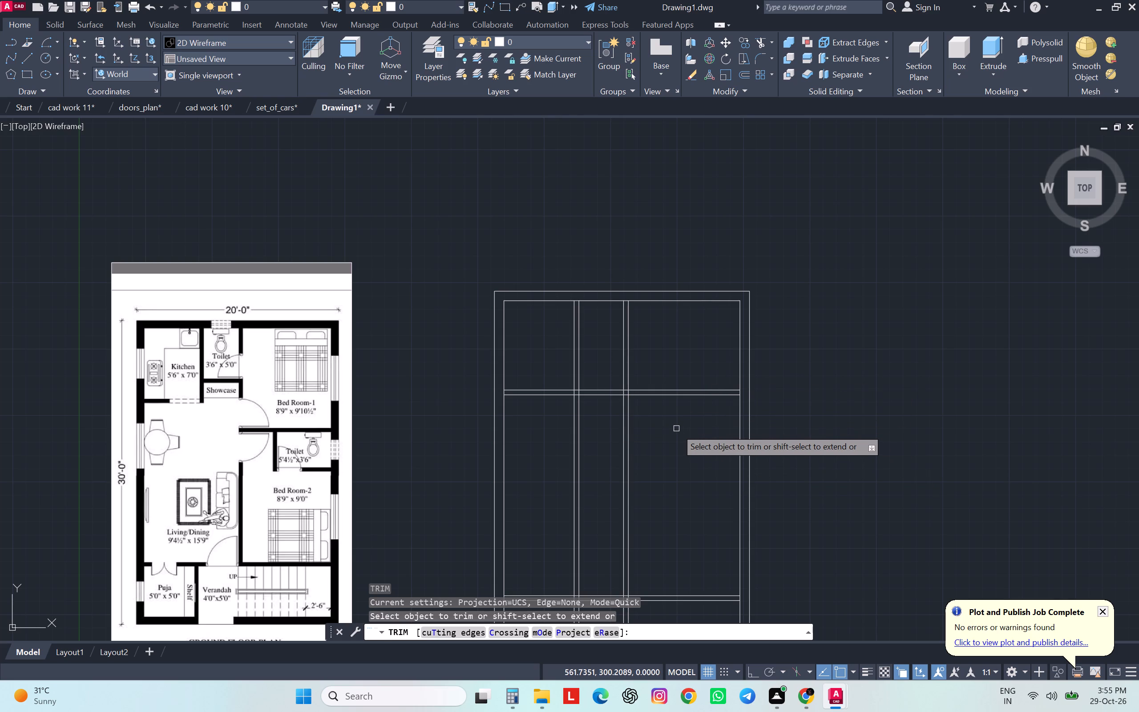
{"action": "middle_click_drag", "start_coordinate": [676, 429], "coordinate": [679, 351]}
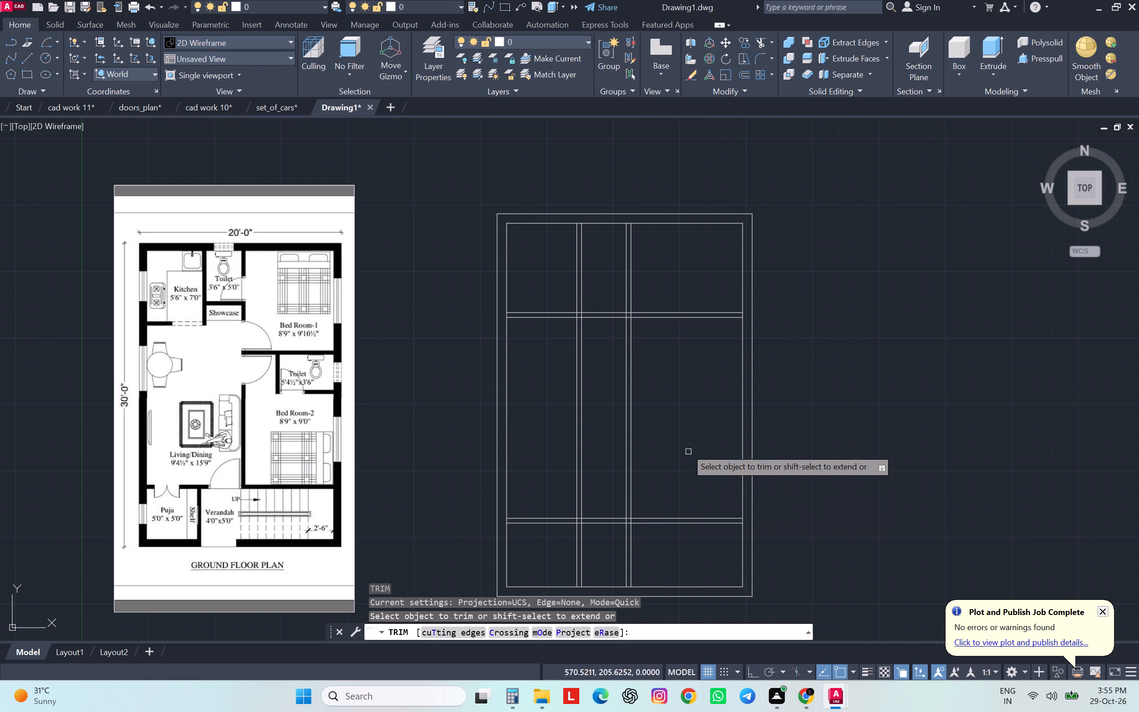
{"action": "middle_click_drag", "start_coordinate": [676, 431], "coordinate": [700, 362]}
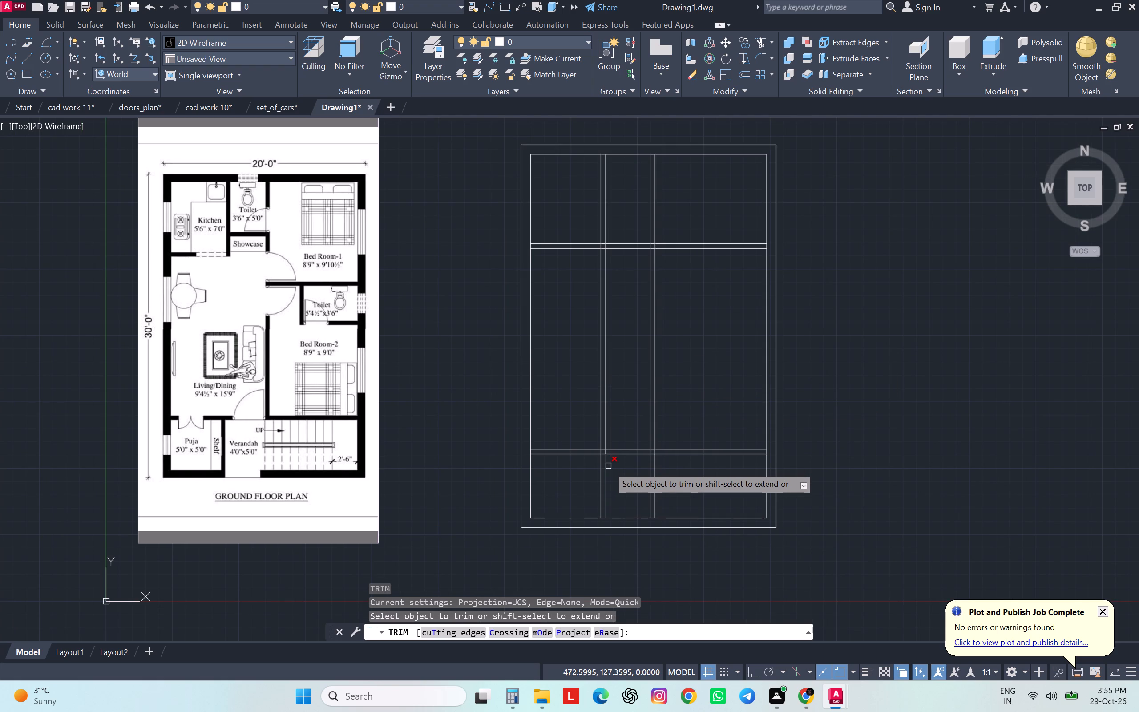
{"action": "left_click", "coordinate": [608, 466], "text": "shift"}
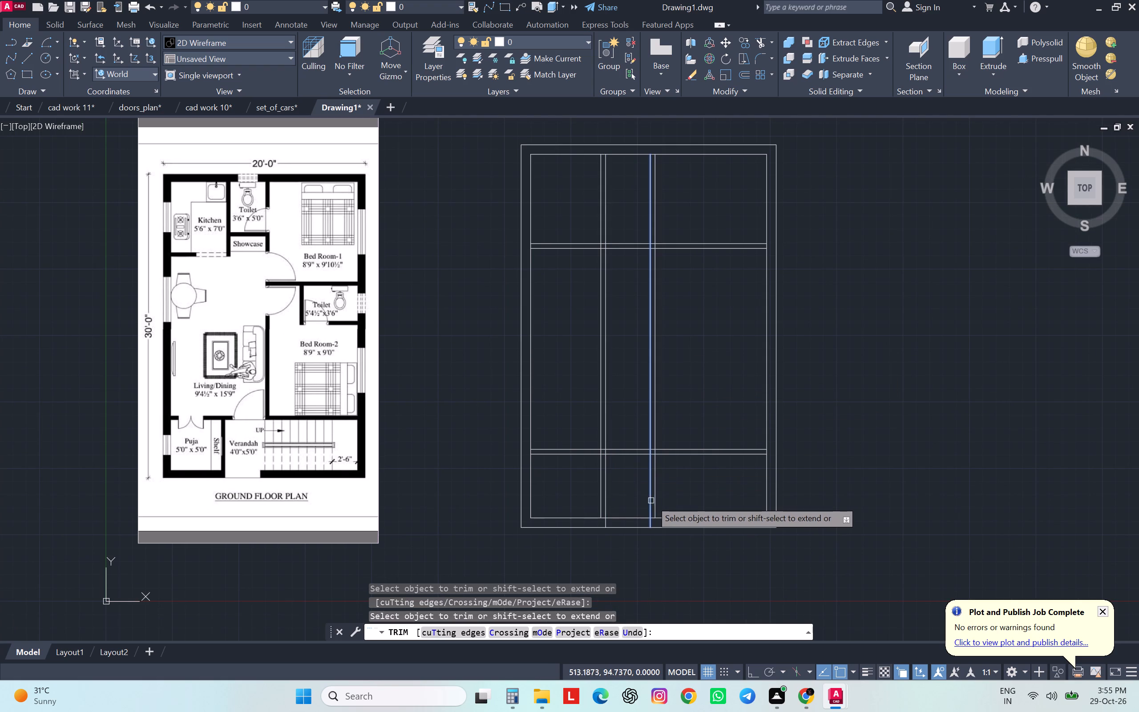
{"action": "left_click", "coordinate": [650, 500], "text": "shift"}
{"action": "left_click", "coordinate": [633, 519]}
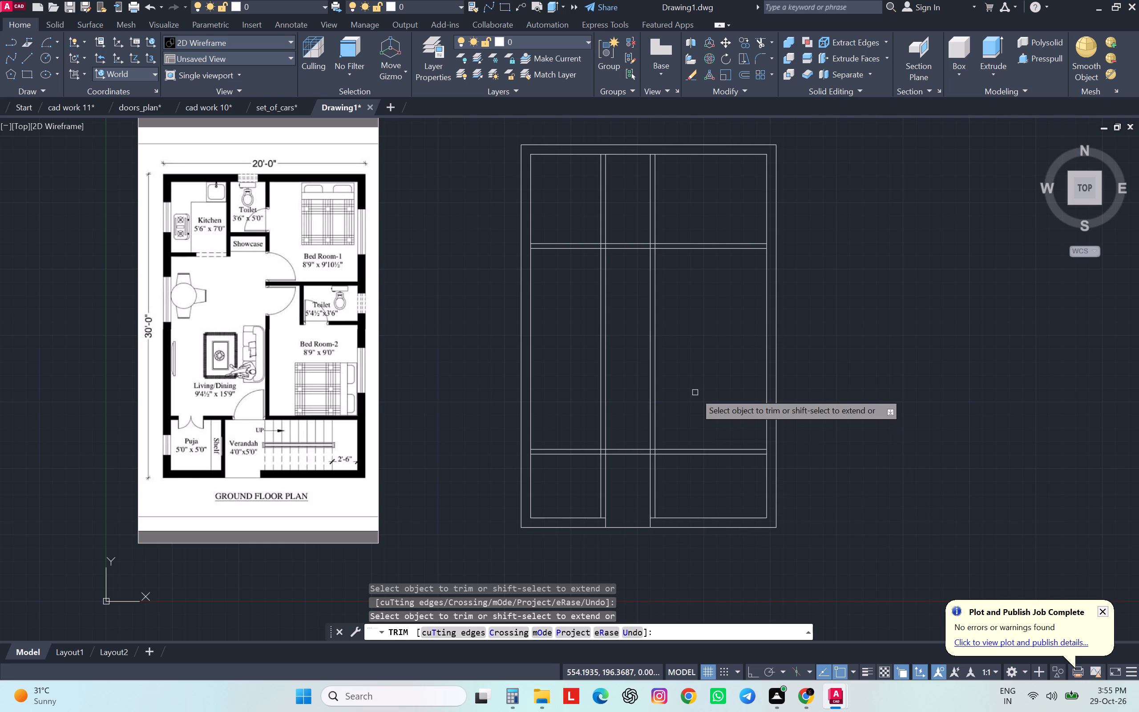
Trim both lines of the kitchen/puja vertical wall out of the living/dining room.
{"action": "left_click", "coordinate": [614, 417]}
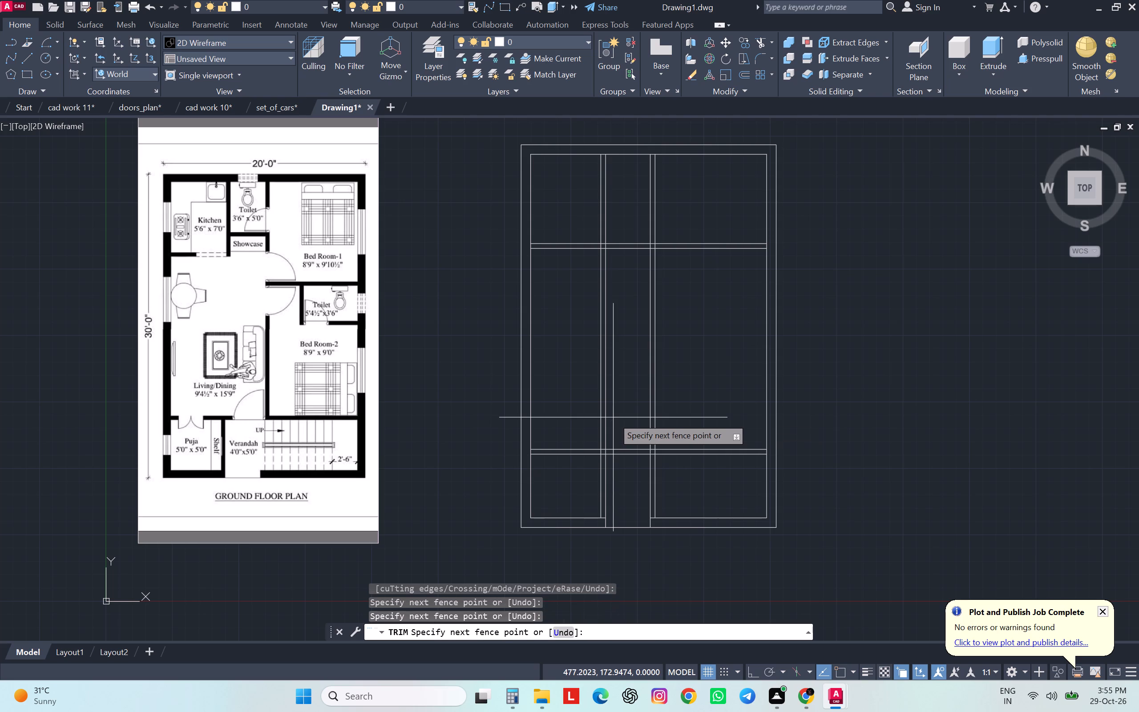
{"action": "left_click", "coordinate": [594, 411]}
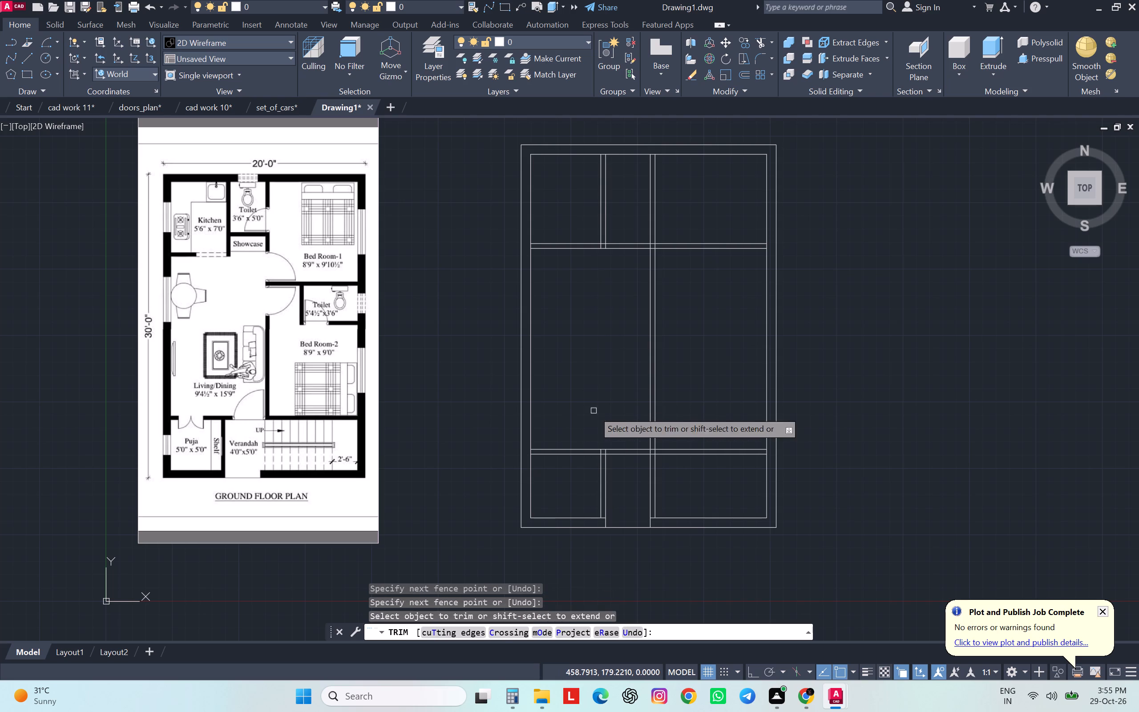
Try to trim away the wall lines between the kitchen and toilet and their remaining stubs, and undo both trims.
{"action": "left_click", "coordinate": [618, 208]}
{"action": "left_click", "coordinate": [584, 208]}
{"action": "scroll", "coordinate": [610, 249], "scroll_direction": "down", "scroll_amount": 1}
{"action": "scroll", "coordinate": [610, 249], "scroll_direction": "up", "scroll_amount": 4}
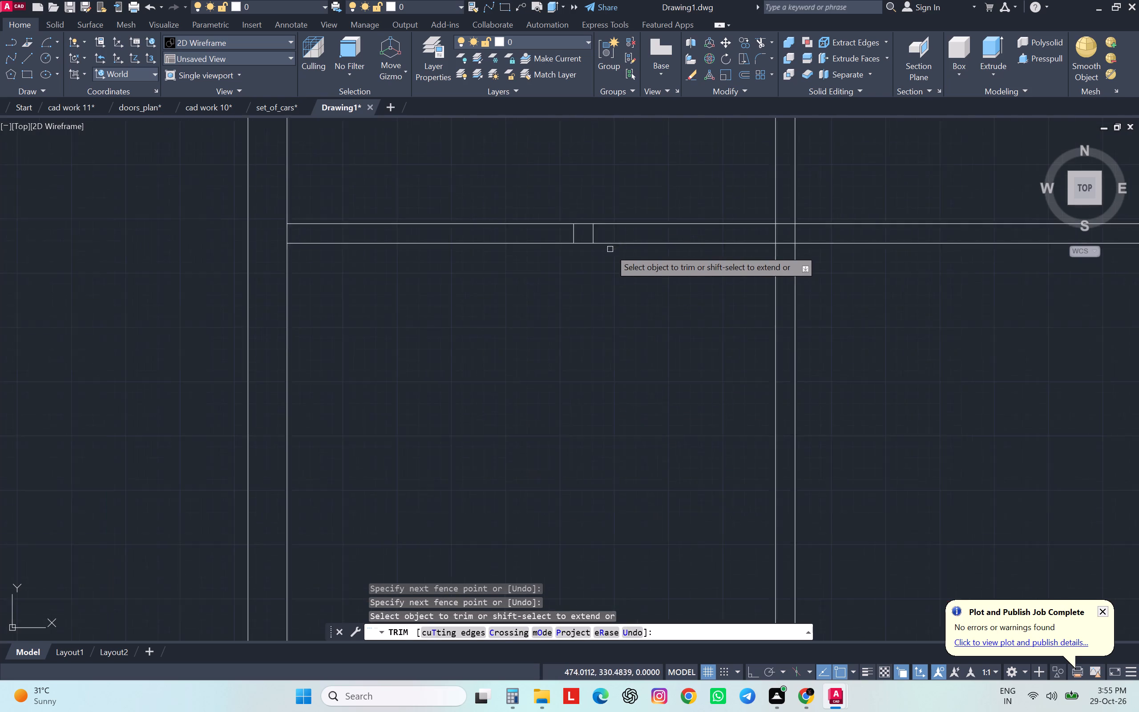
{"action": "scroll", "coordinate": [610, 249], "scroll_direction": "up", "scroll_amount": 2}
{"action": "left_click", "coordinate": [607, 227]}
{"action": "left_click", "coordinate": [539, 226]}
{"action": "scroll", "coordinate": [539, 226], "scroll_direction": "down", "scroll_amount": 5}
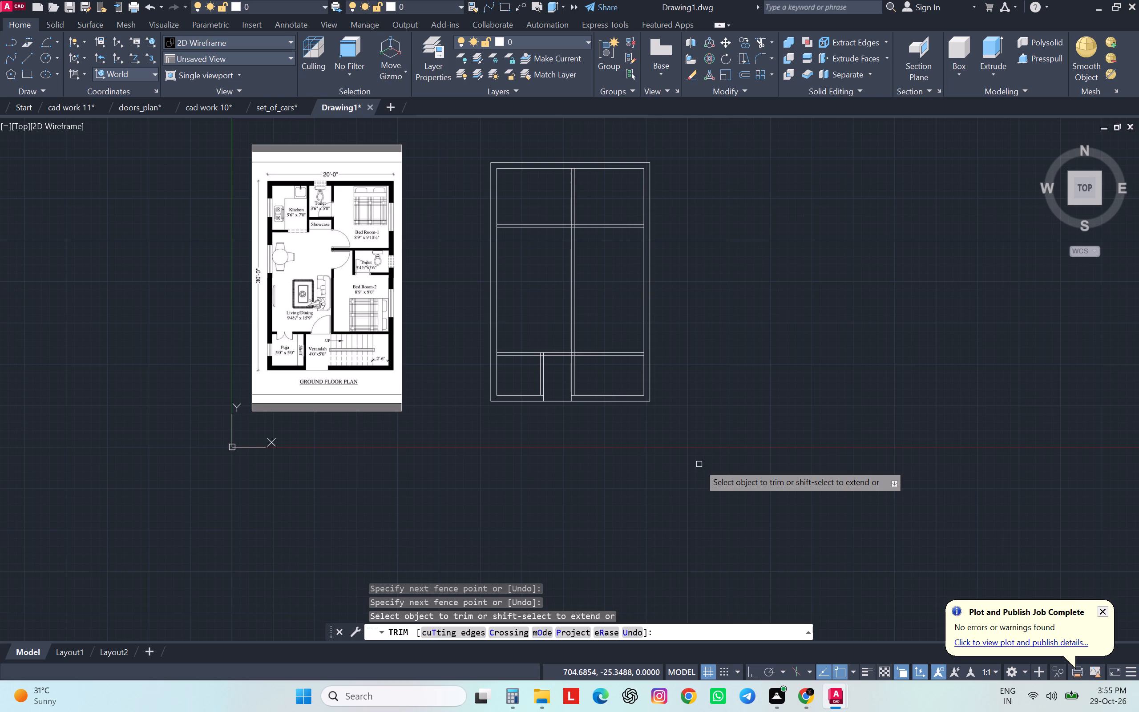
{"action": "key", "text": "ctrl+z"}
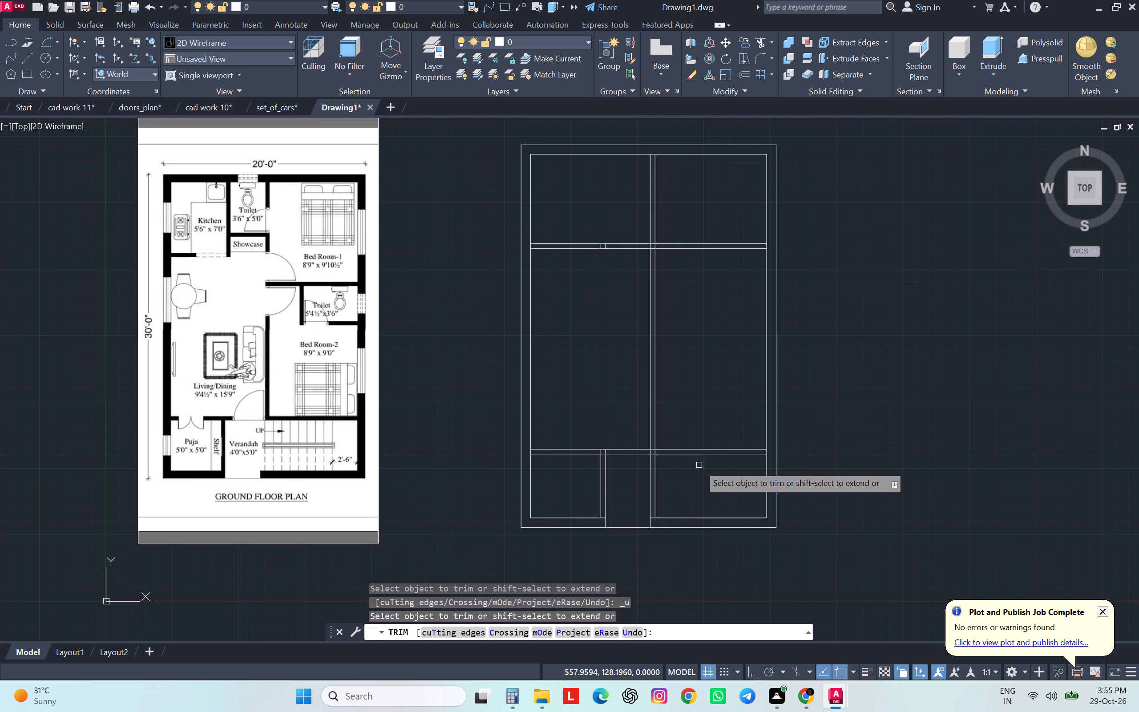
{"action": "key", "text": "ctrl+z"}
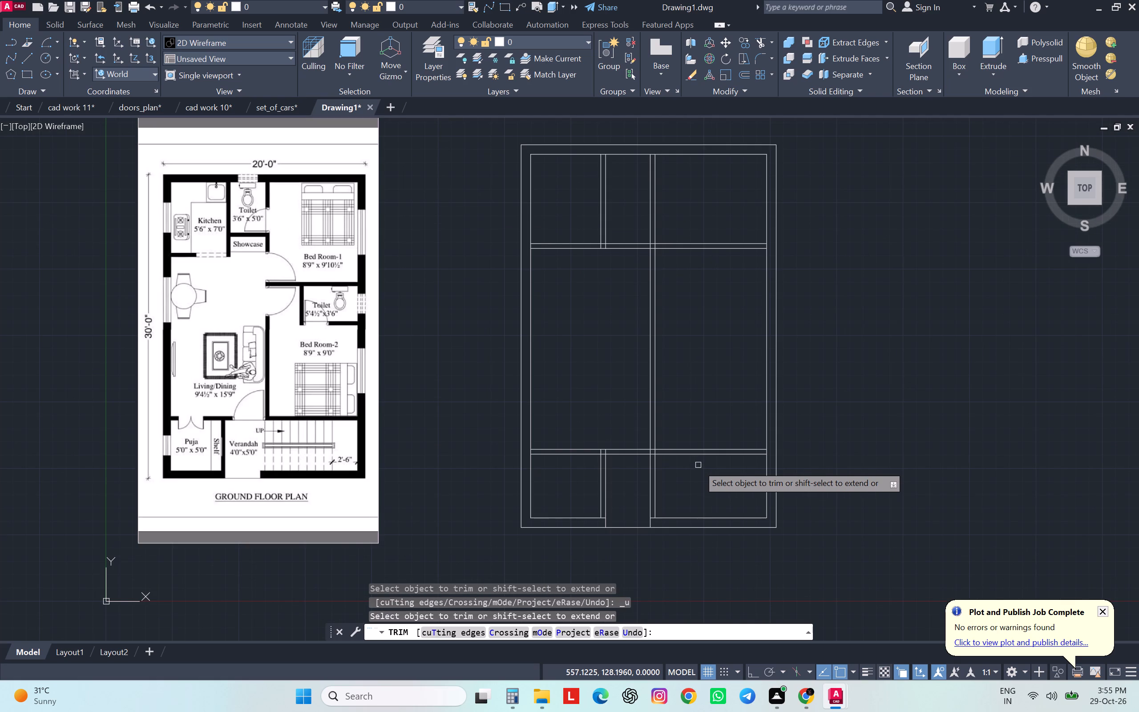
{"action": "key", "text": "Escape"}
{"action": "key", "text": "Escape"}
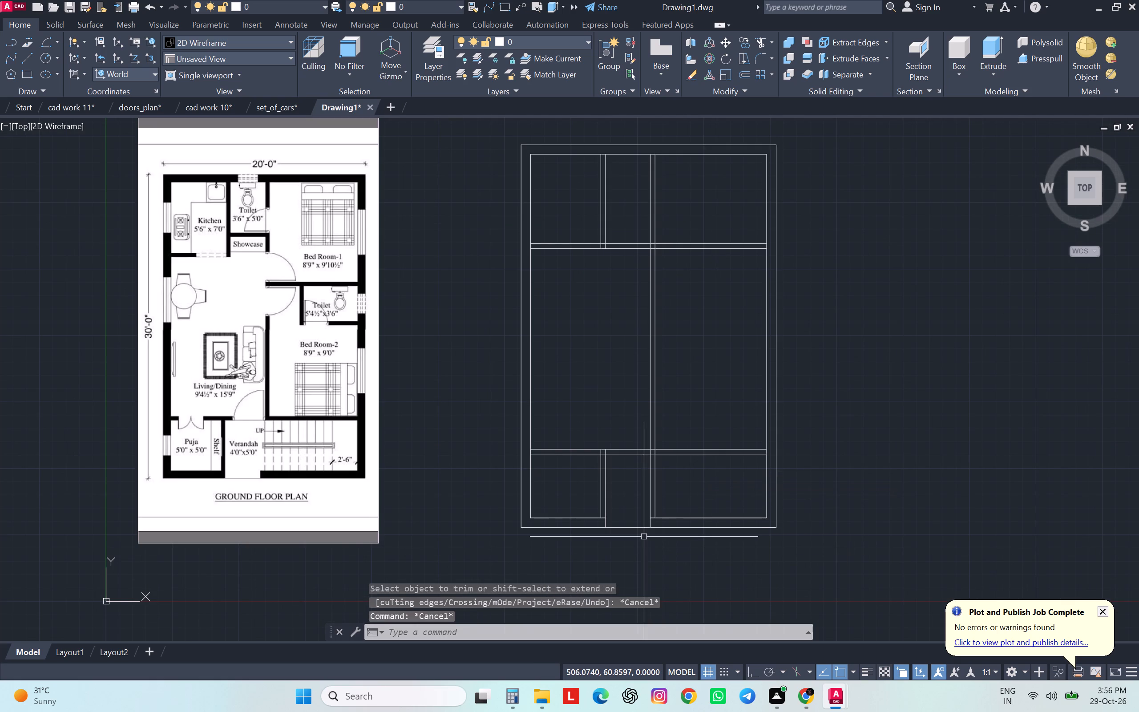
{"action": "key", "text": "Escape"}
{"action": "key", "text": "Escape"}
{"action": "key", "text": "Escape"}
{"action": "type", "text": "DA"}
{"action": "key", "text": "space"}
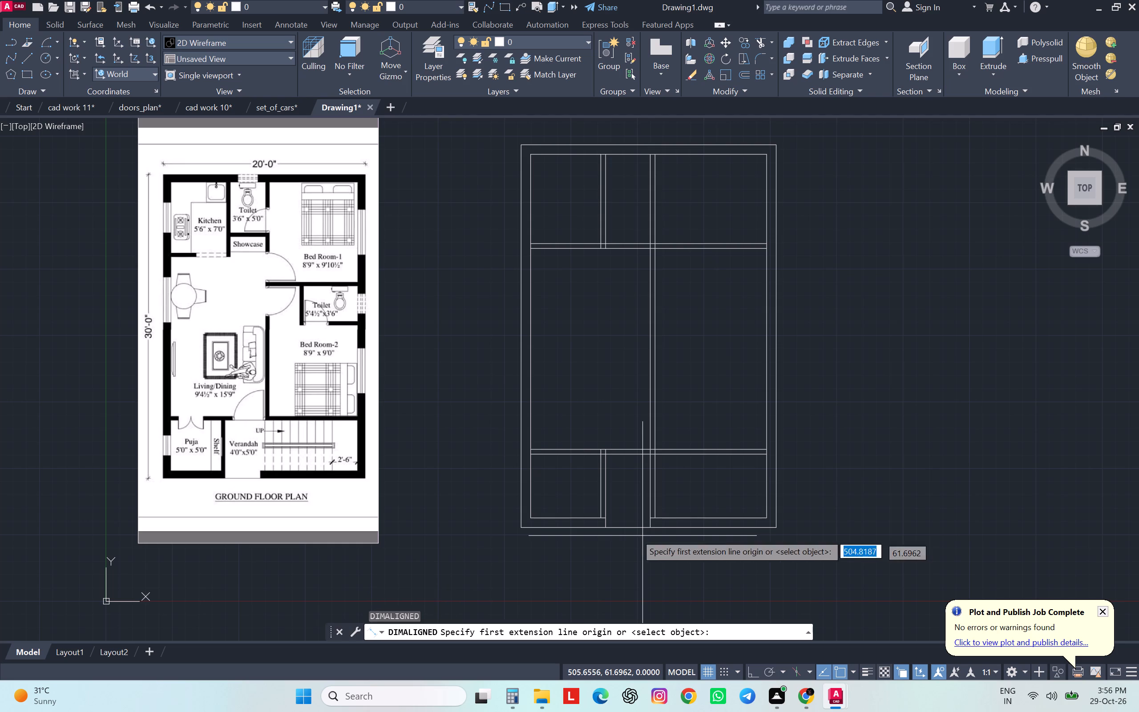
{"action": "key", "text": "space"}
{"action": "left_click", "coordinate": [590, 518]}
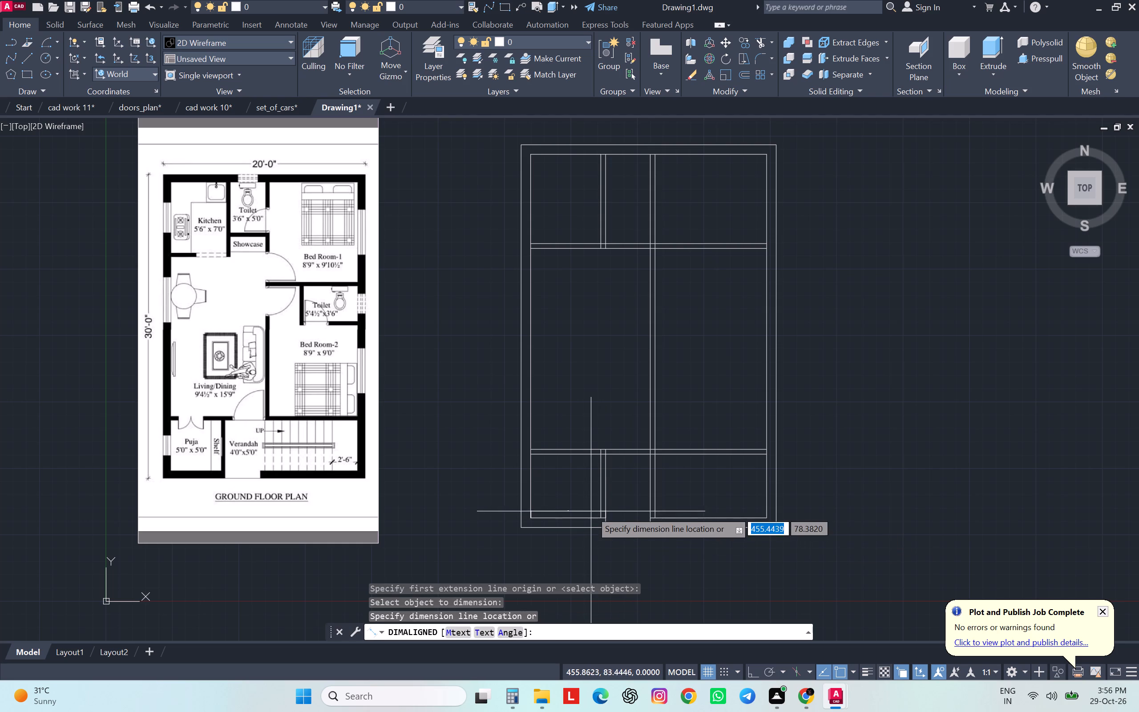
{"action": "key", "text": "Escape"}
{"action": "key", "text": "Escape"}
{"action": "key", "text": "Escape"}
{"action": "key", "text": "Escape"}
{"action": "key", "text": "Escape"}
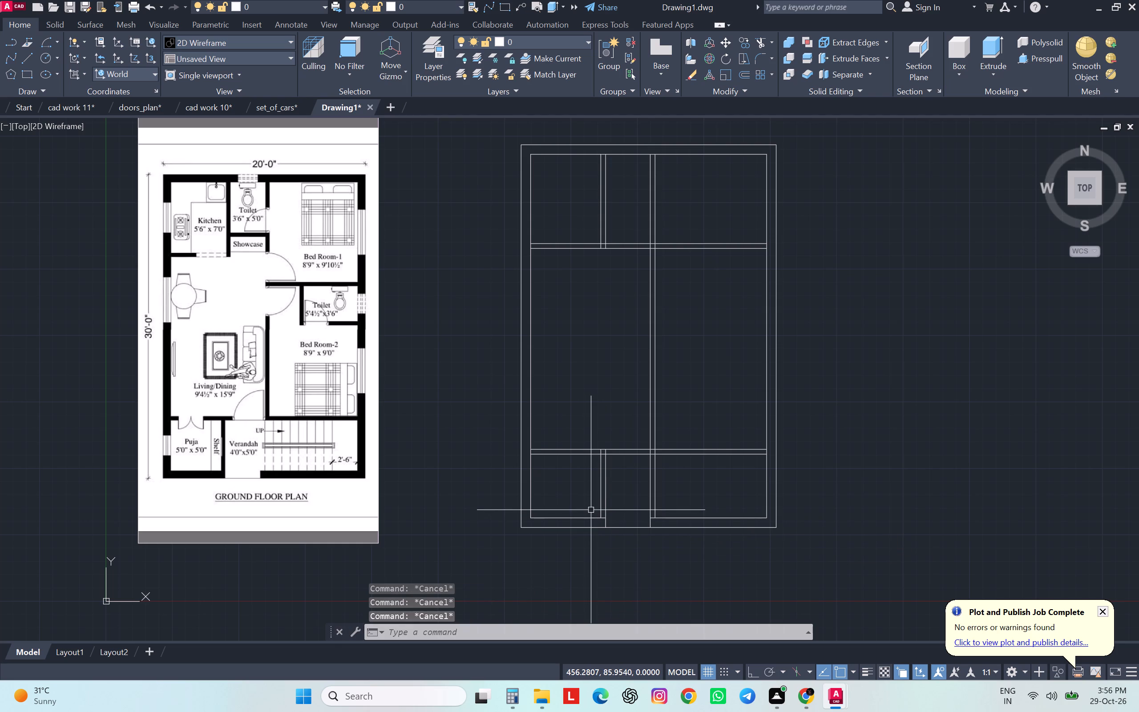
Set the text height of the Standard dimension style to 20.
{"action": "key", "text": "d"}
{"action": "key", "text": "Return"}
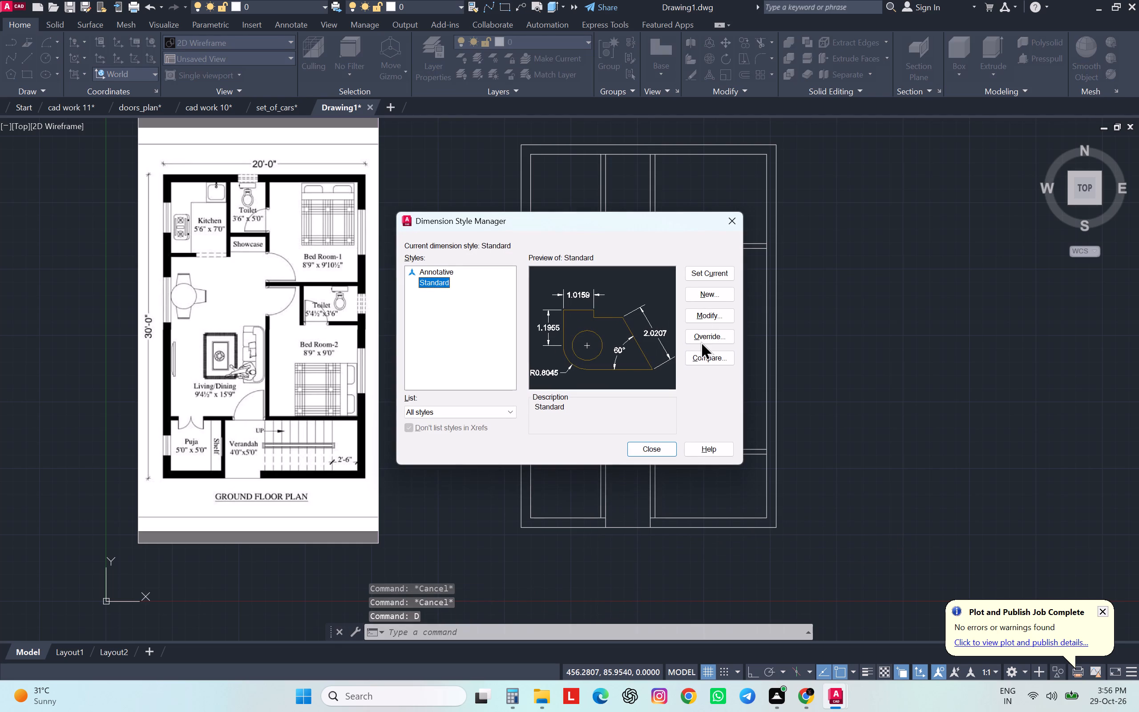
{"action": "left_click", "coordinate": [710, 314]}
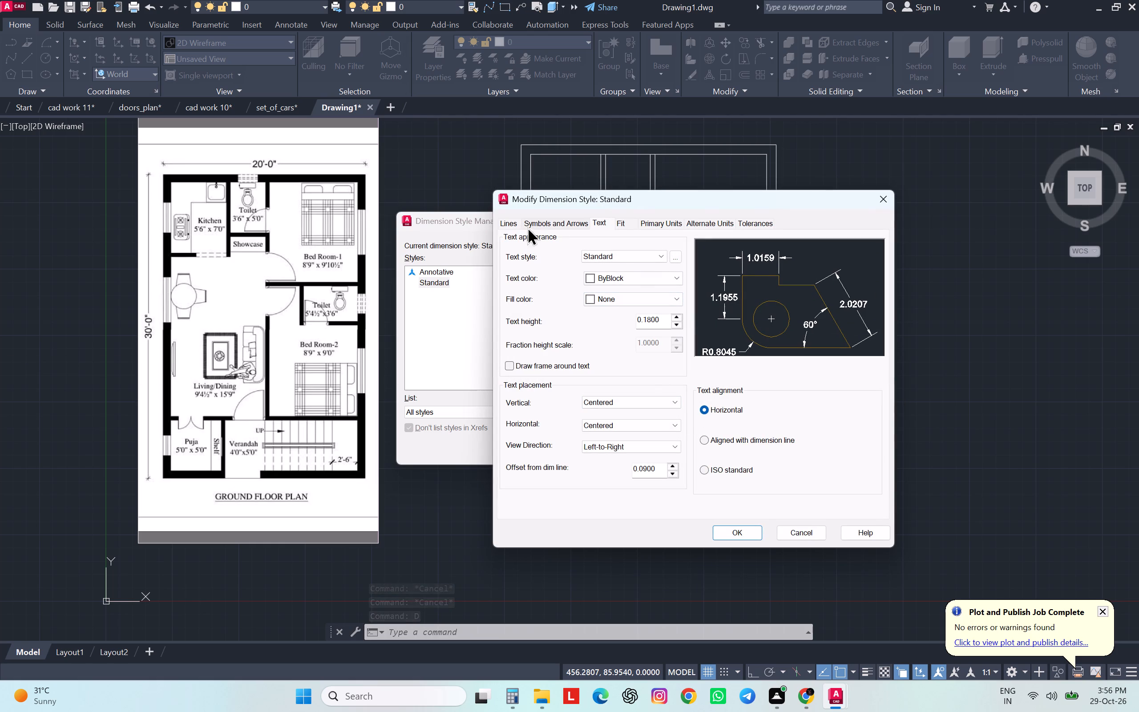
{"action": "left_click", "coordinate": [600, 222]}
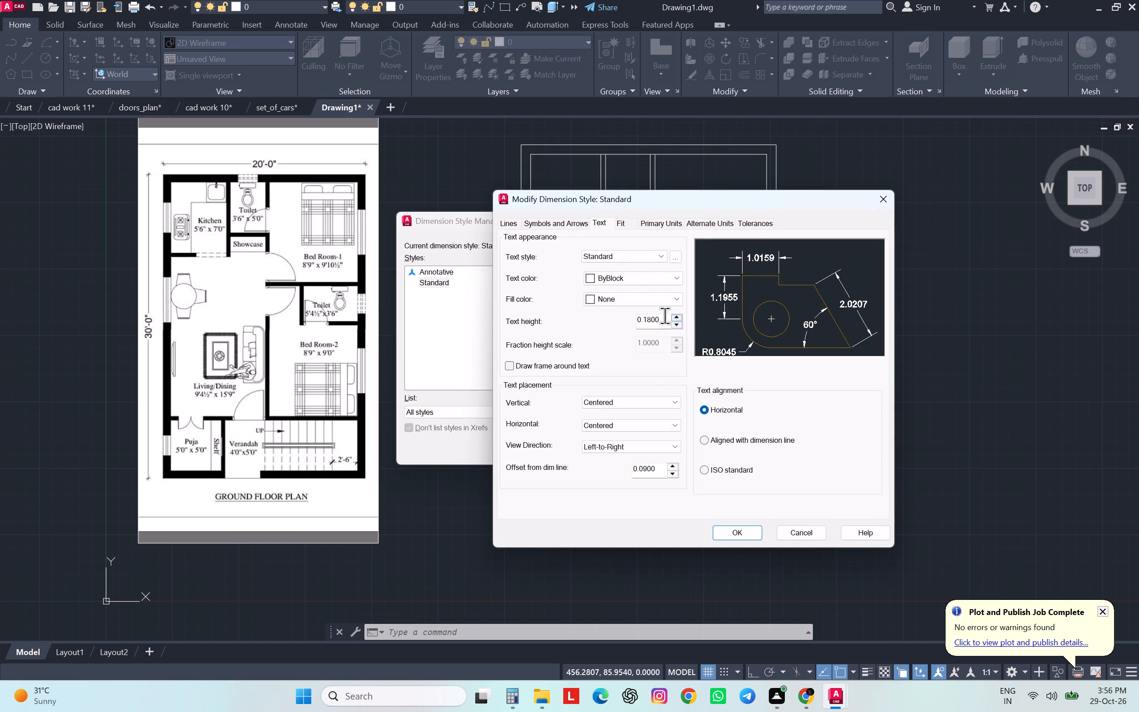
{"action": "left_click_drag", "start_coordinate": [665, 316], "coordinate": [606, 316]}
{"action": "type", "text": "20"}
{"action": "key", "text": "Return"}
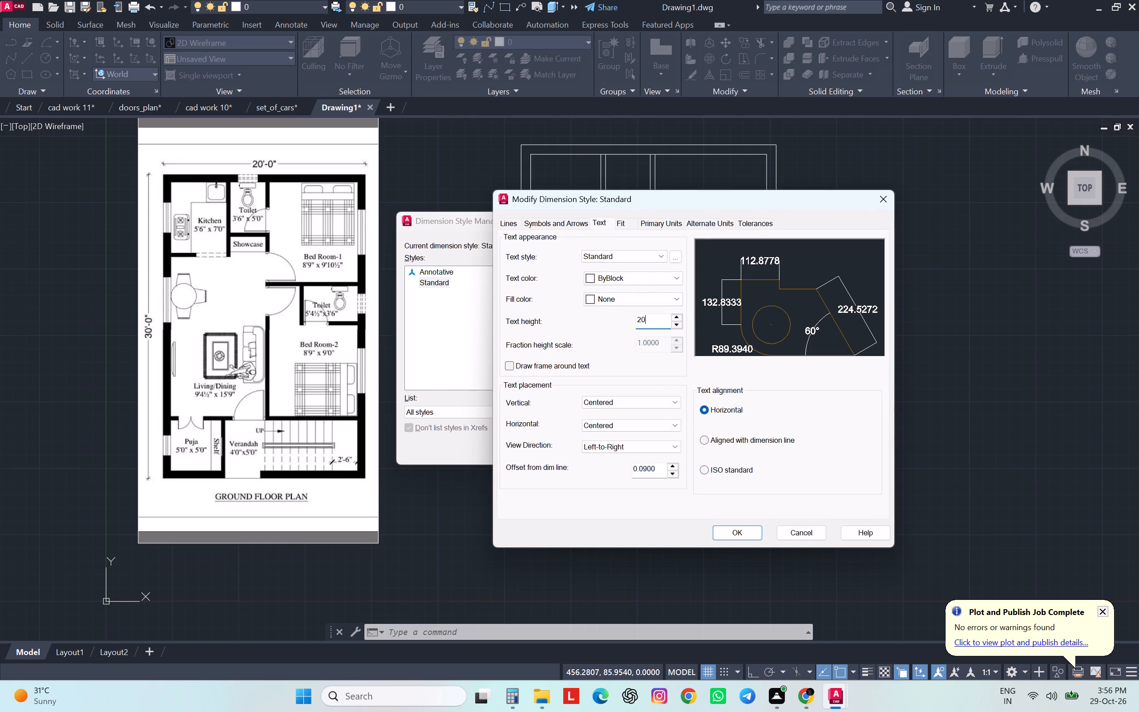
{"action": "left_click", "coordinate": [724, 534]}
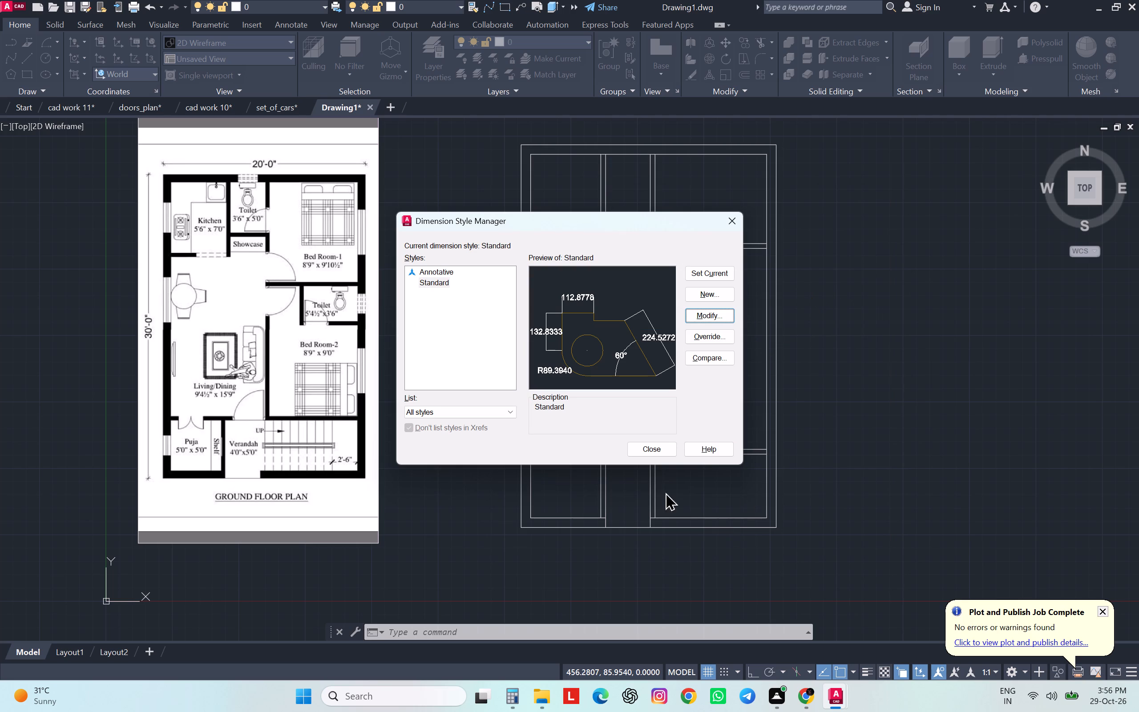
{"action": "left_click", "coordinate": [660, 448]}
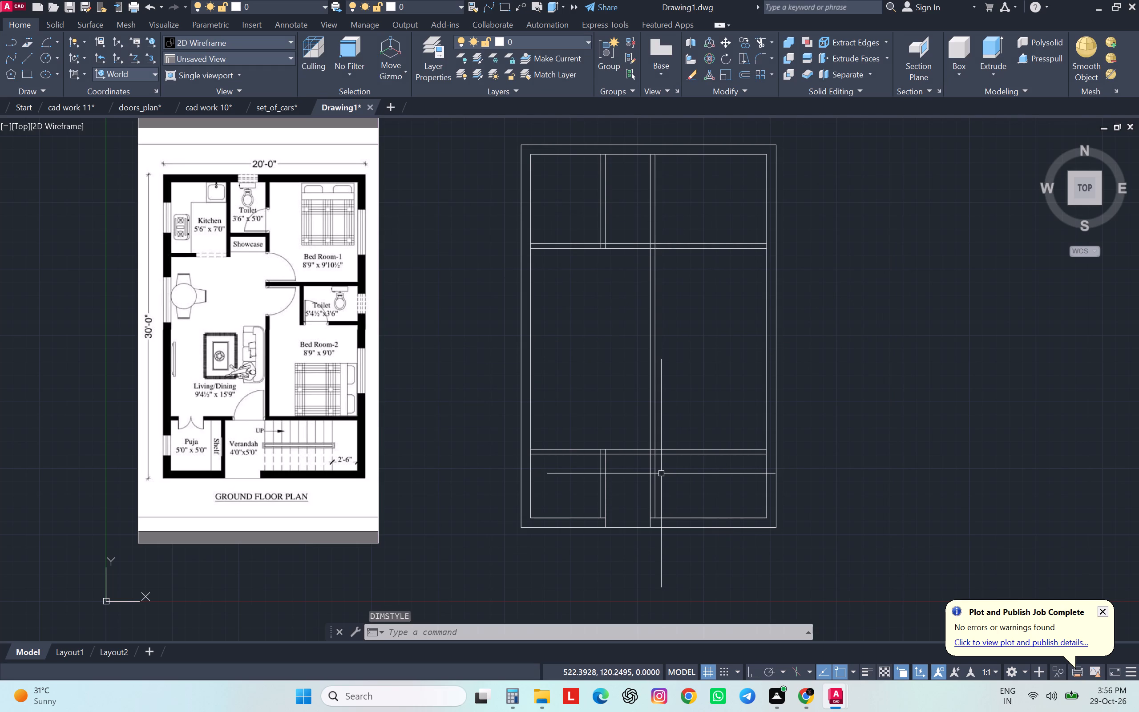
{"action": "key", "text": "Escape"}
{"action": "key", "text": "Escape"}
{"action": "key", "text": "Escape"}
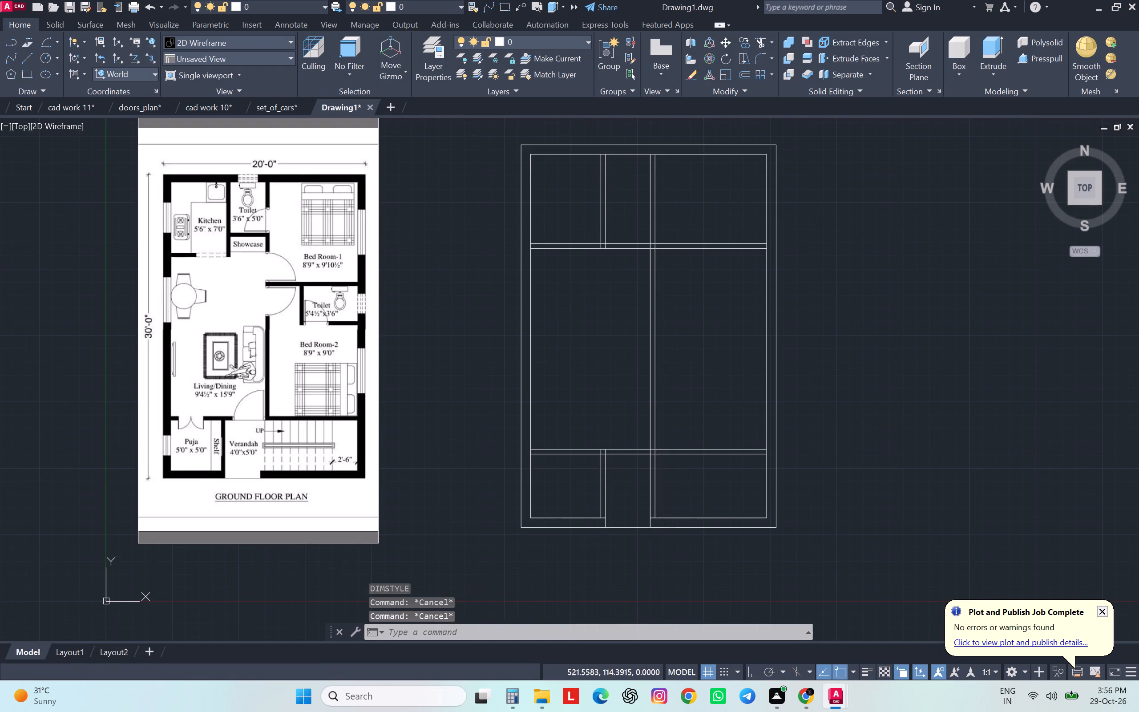
Measure the puja room's inner width along its bottom wall with a temporary aligned dimension.
{"action": "type", "text": "DA"}
{"action": "key", "text": "Return"}
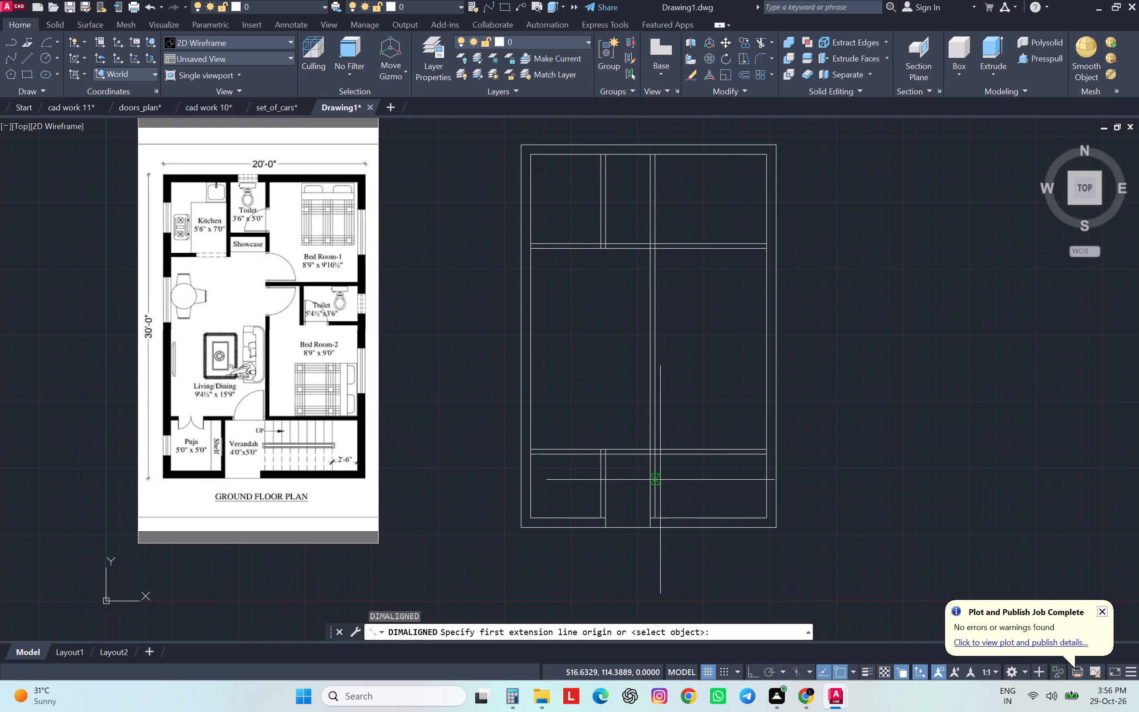
{"action": "scroll", "coordinate": [599, 521], "scroll_direction": "down", "scroll_amount": 1}
{"action": "scroll", "coordinate": [599, 521], "scroll_direction": "up", "scroll_amount": 1}
{"action": "scroll", "coordinate": [599, 521], "scroll_direction": "down", "scroll_amount": 2}
{"action": "scroll", "coordinate": [599, 521], "scroll_direction": "up", "scroll_amount": 1}
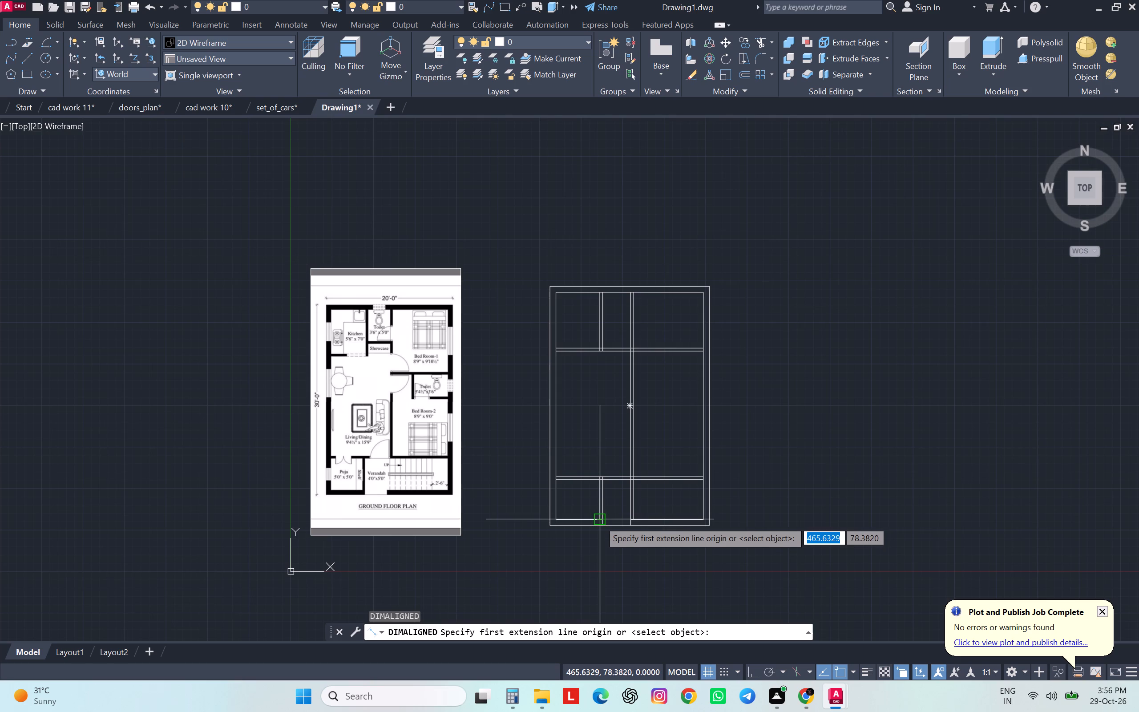
{"action": "scroll", "coordinate": [602, 516], "scroll_direction": "up", "scroll_amount": 5}
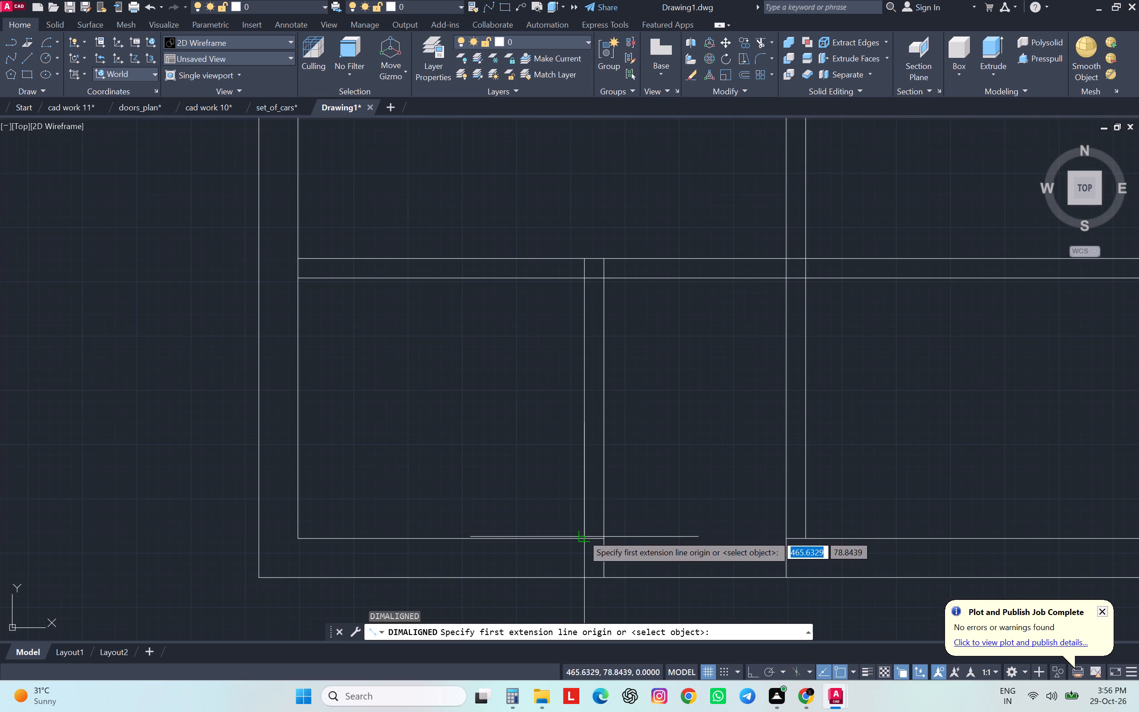
{"action": "left_click", "coordinate": [582, 535]}
{"action": "left_click", "coordinate": [300, 540]}
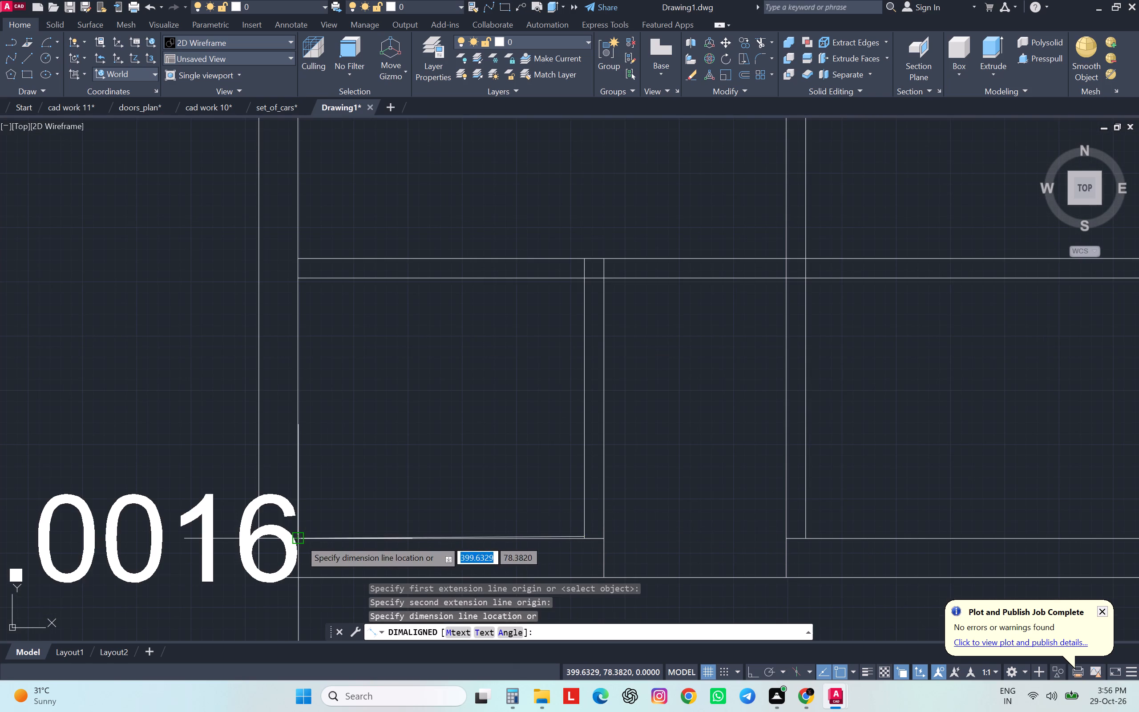
{"action": "scroll", "coordinate": [390, 485], "scroll_direction": "down", "scroll_amount": 3}
{"action": "key", "text": "Escape"}
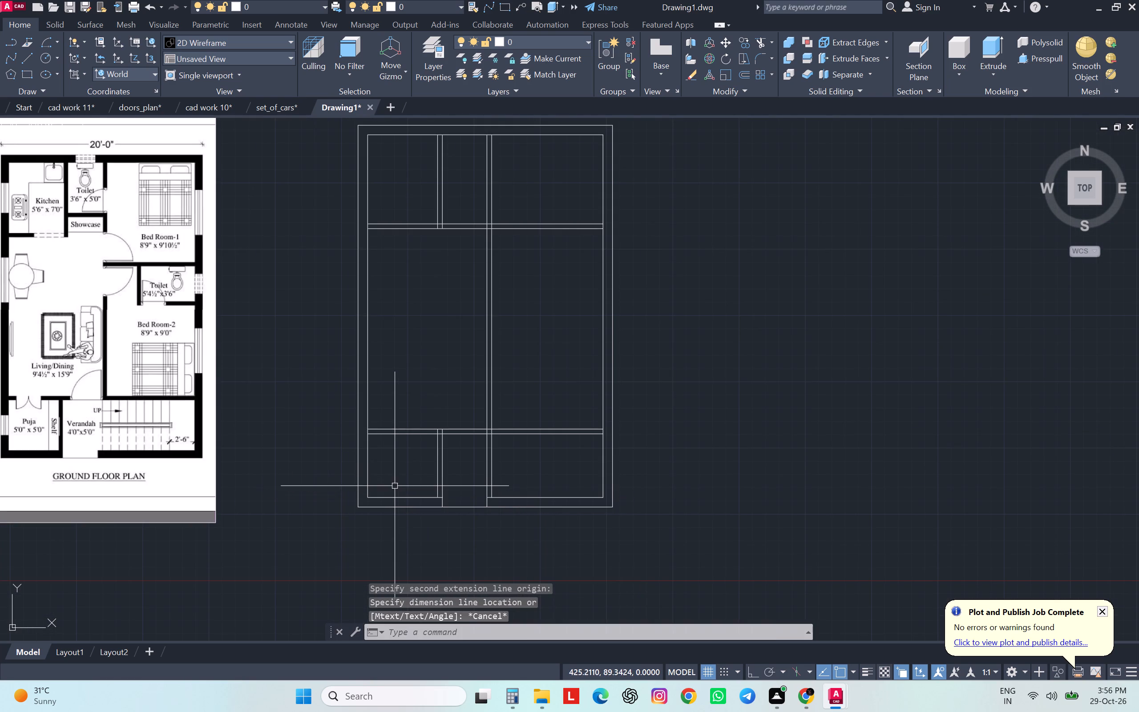
Measure the kitchen's inner width along the top wall with a temporary aligned dimension.
{"action": "scroll", "coordinate": [395, 487], "scroll_direction": "down", "scroll_amount": 1}
{"action": "scroll", "coordinate": [216, 485], "scroll_direction": "up", "scroll_amount": 2}
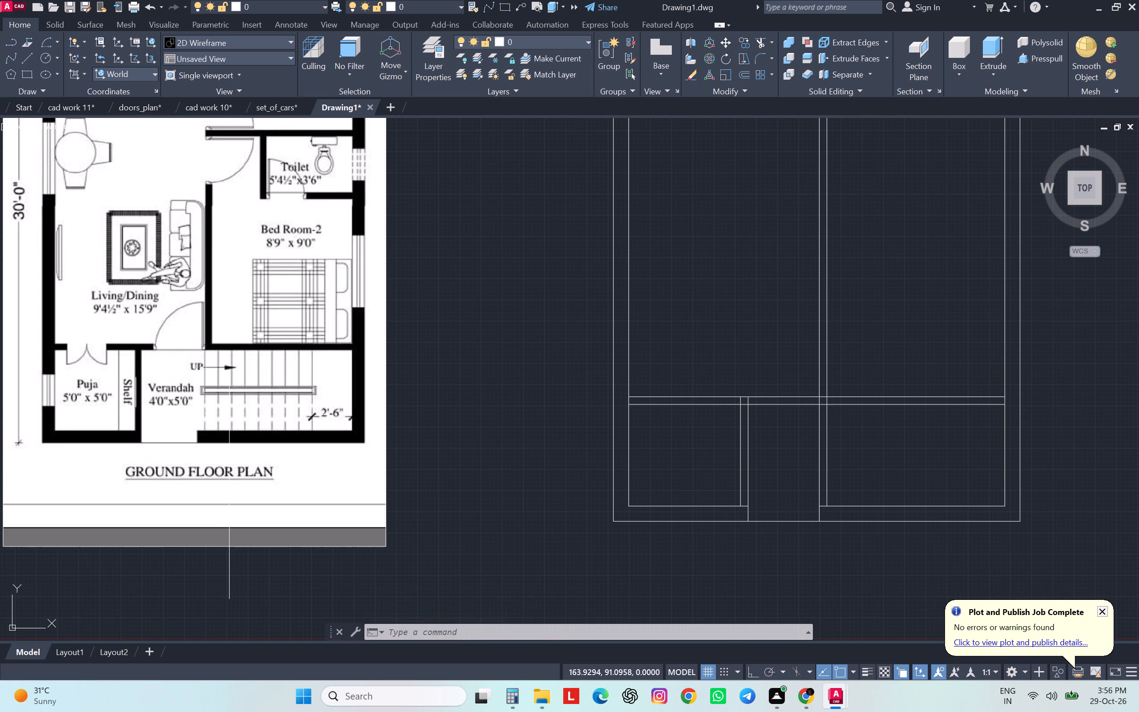
{"action": "scroll", "coordinate": [303, 437], "scroll_direction": "down", "scroll_amount": 2}
{"action": "scroll", "coordinate": [442, 238], "scroll_direction": "up", "scroll_amount": 3}
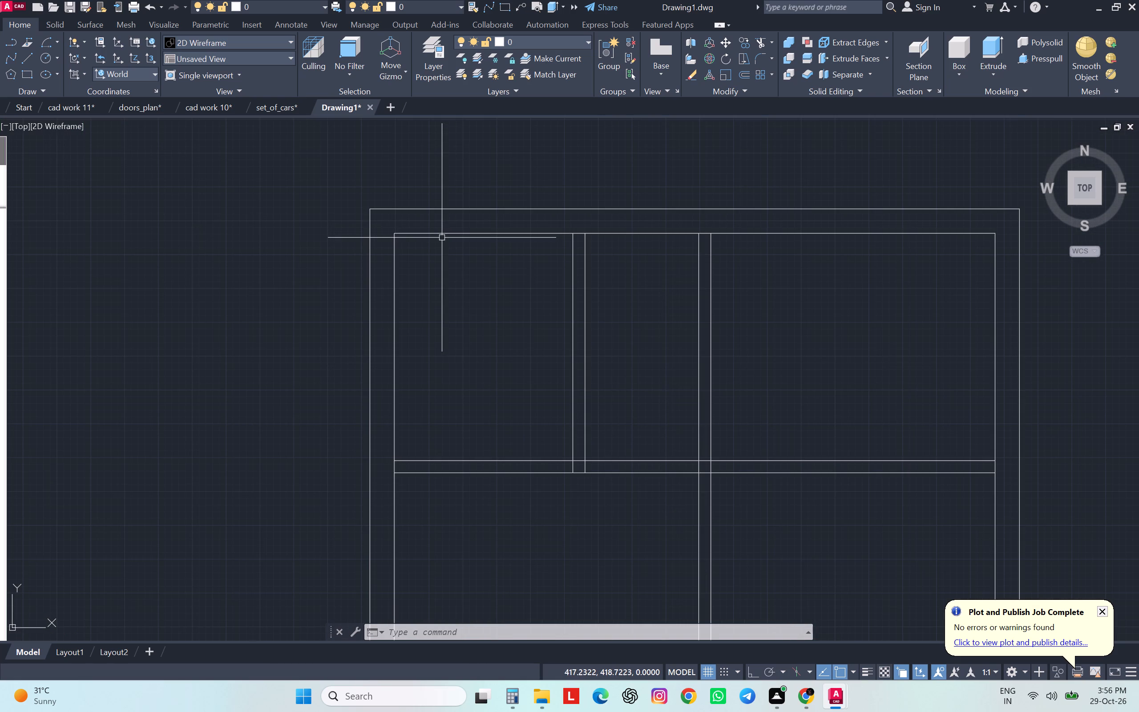
{"action": "key", "text": "Escape"}
{"action": "key", "text": "Escape"}
{"action": "key", "text": "Escape"}
{"action": "key", "text": "Escape"}
{"action": "type", "text": "DA"}
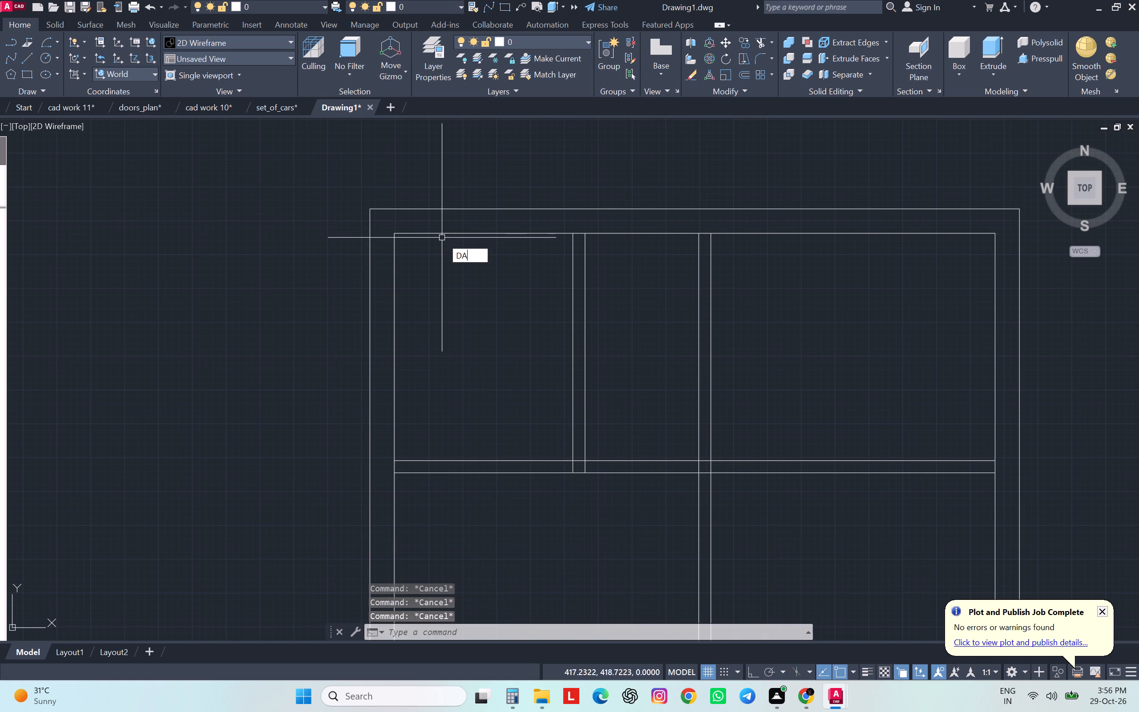
{"action": "key", "text": "space"}
{"action": "left_click", "coordinate": [396, 238]}
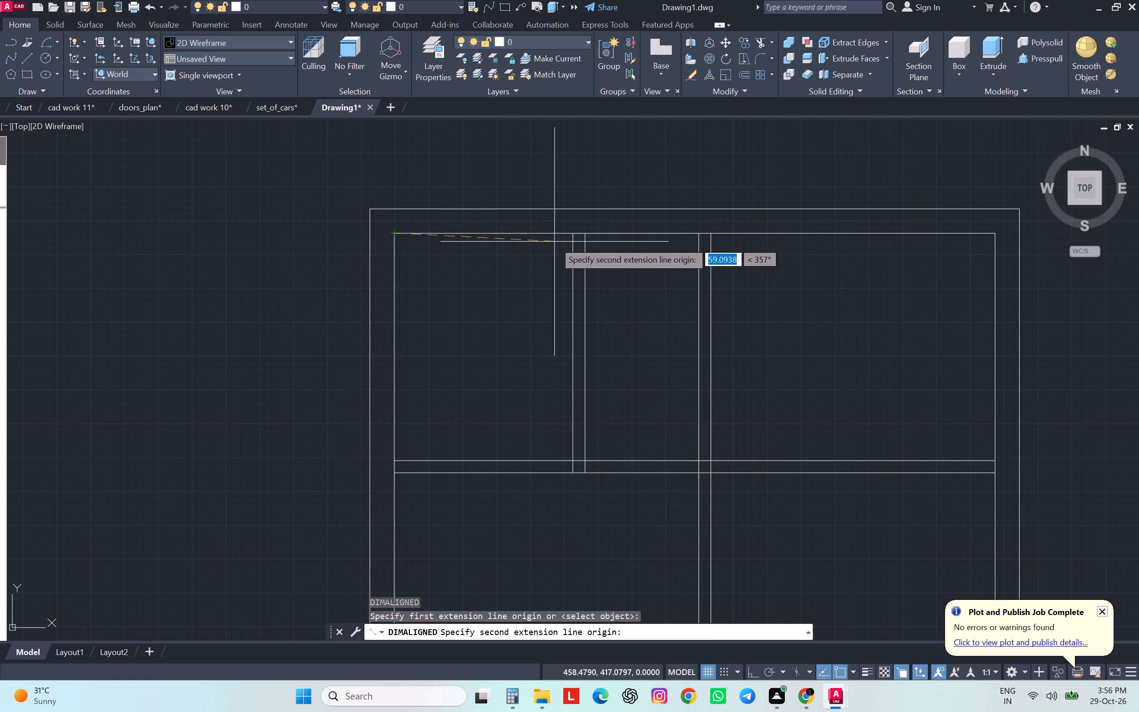
{"action": "left_click", "coordinate": [570, 236]}
{"action": "key", "text": "Escape"}
{"action": "scroll", "coordinate": [568, 230], "scroll_direction": "down", "scroll_amount": 4}
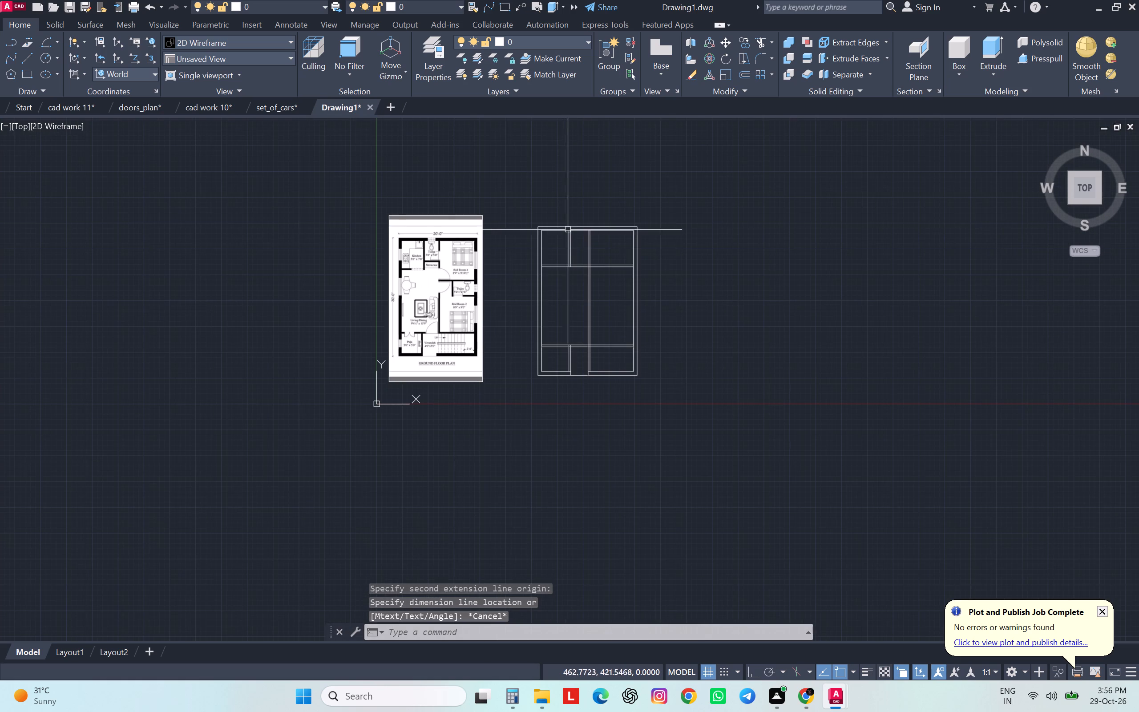
Delete the two vertical wall lines between the puja room and the verandah.
{"action": "scroll", "coordinate": [572, 365], "scroll_direction": "up", "scroll_amount": 3}
{"action": "scroll", "coordinate": [572, 365], "scroll_direction": "down", "scroll_amount": 1}
{"action": "scroll", "coordinate": [572, 365], "scroll_direction": "up", "scroll_amount": 1}
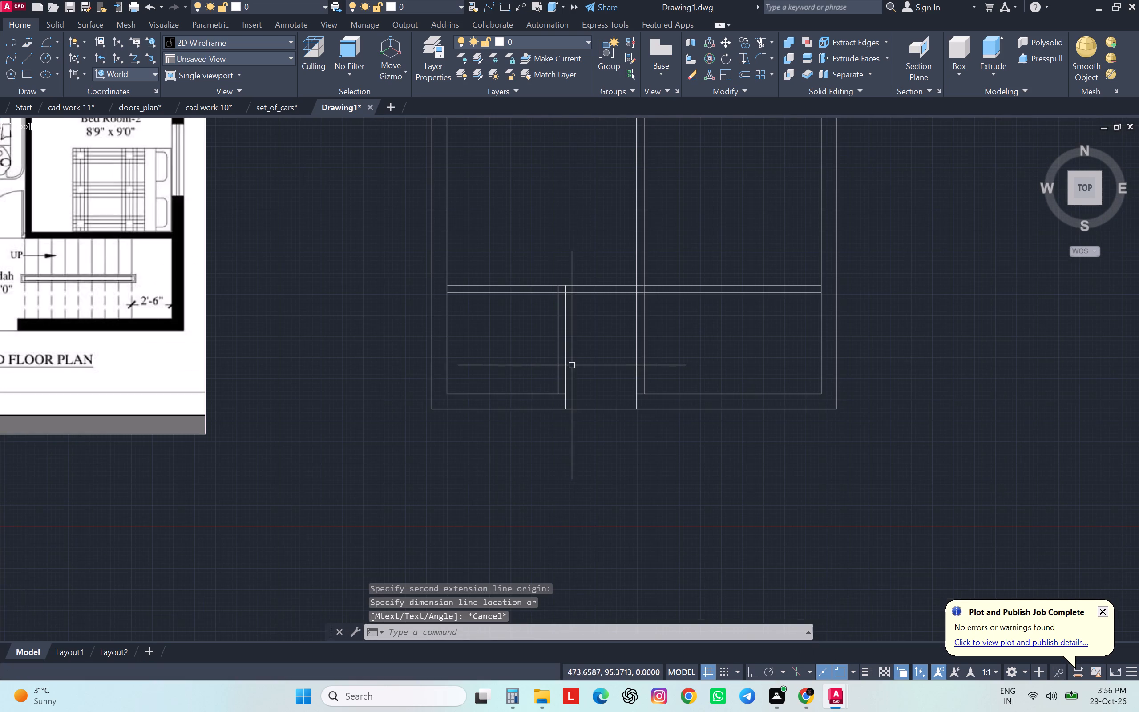
{"action": "left_click_drag", "start_coordinate": [571, 365], "coordinate": [553, 365]}
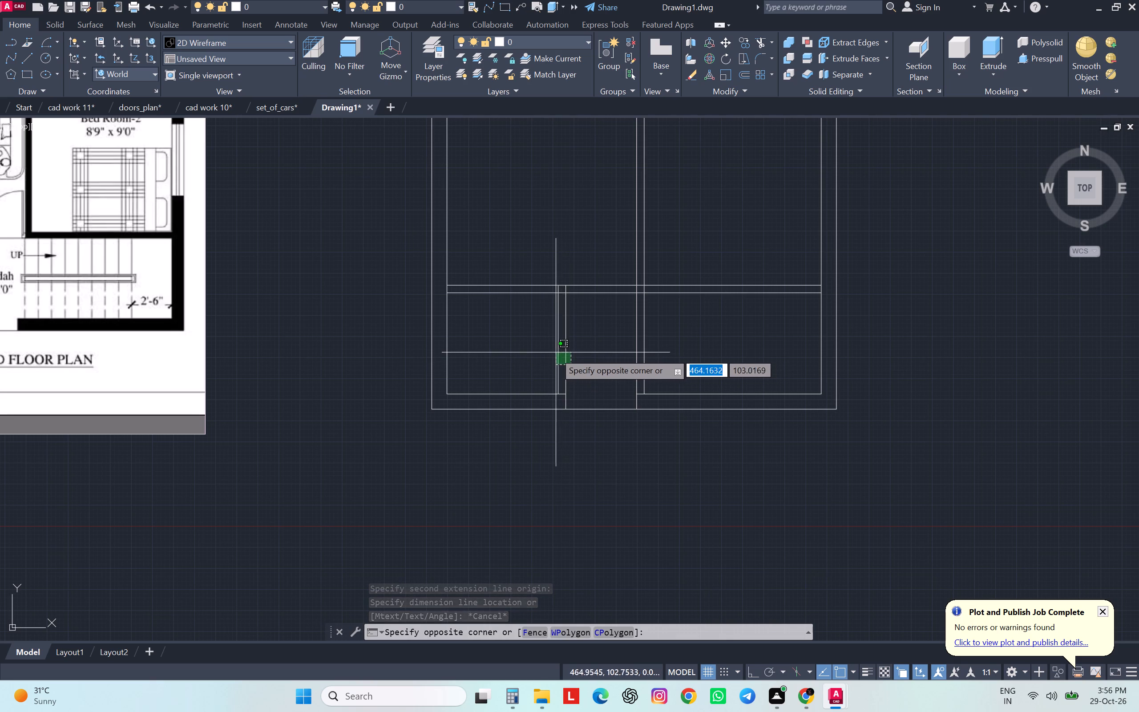
{"action": "left_click", "coordinate": [547, 351]}
{"action": "key", "text": "Delete"}
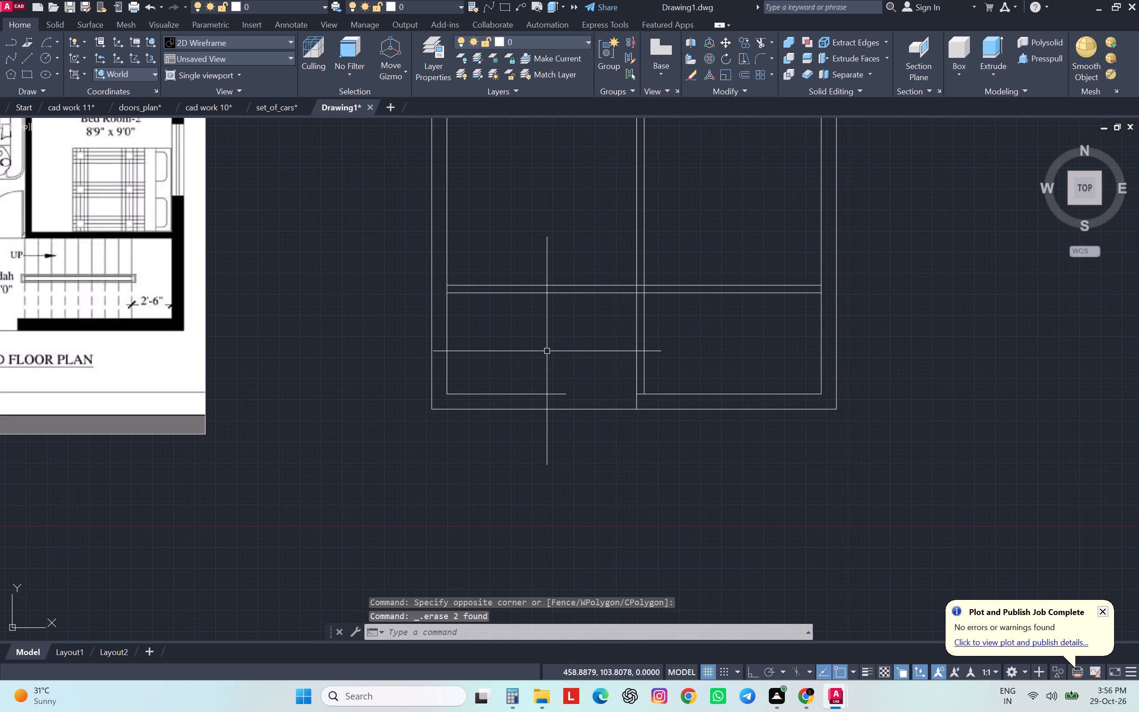
{"action": "key", "text": "Escape"}
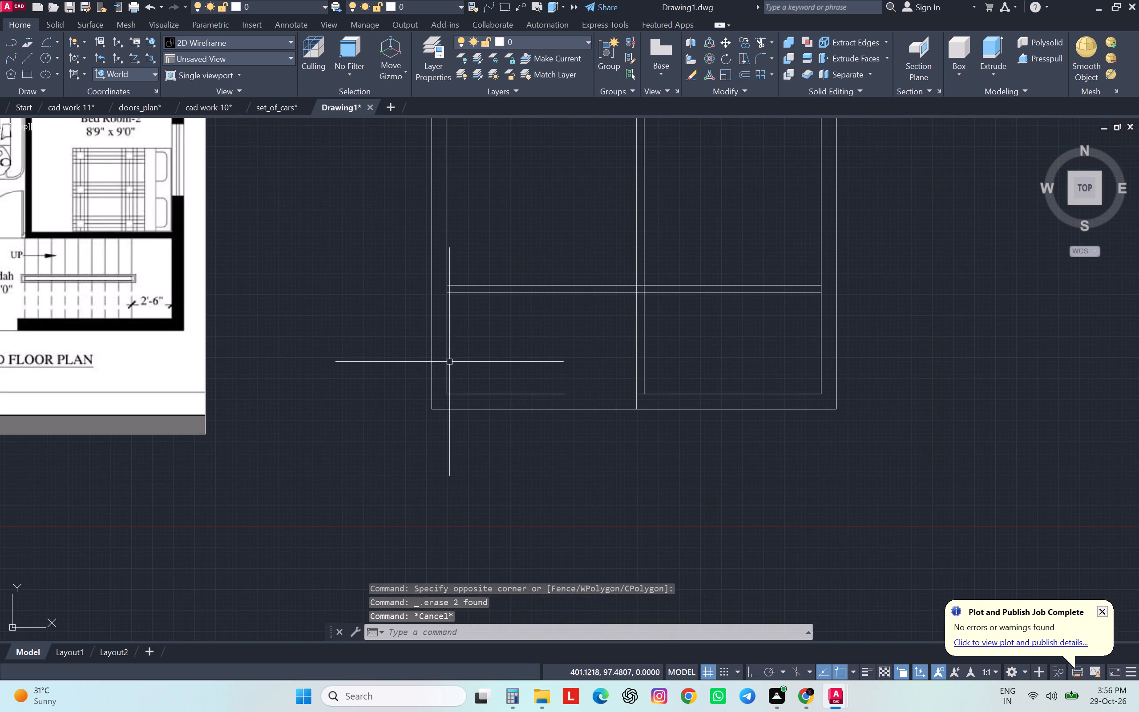
{"action": "key", "text": "Escape"}
{"action": "key", "text": "Escape"}
{"action": "key", "text": "Escape"}
{"action": "key", "text": "Escape"}
Trim the short piece of the left wall's inner line between the two lines of the puja room's top wall.
{"action": "type", "text": "TR"}
{"action": "key", "text": "space"}
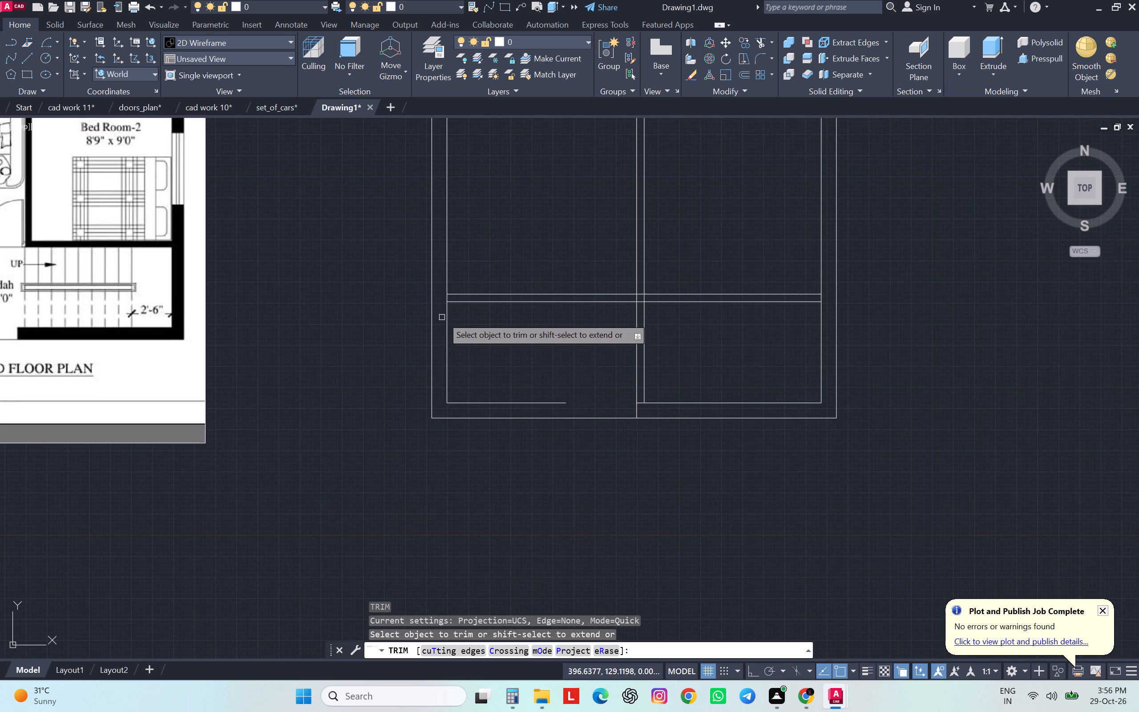
{"action": "scroll", "coordinate": [447, 308], "scroll_direction": "up", "scroll_amount": 1}
{"action": "left_click", "coordinate": [446, 293]}
{"action": "scroll", "coordinate": [448, 291], "scroll_direction": "down", "scroll_amount": 4}
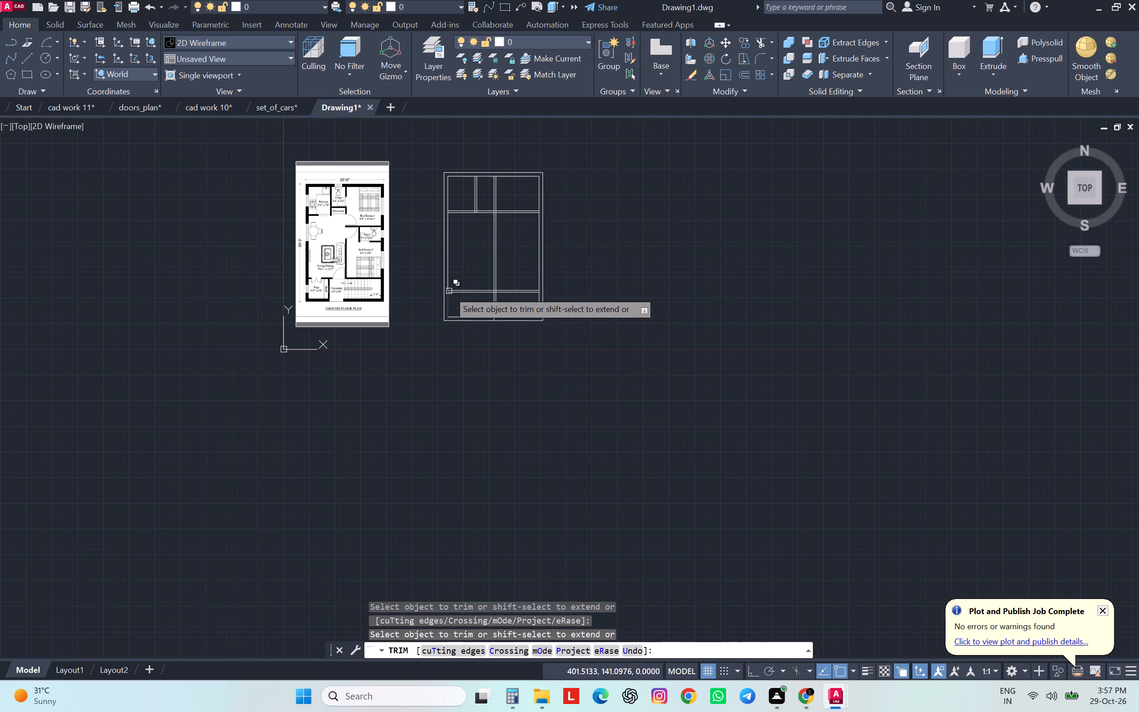
{"action": "middle_click_drag", "start_coordinate": [507, 206], "coordinate": [541, 320]}
{"action": "scroll", "coordinate": [526, 306], "scroll_direction": "up", "scroll_amount": 2}
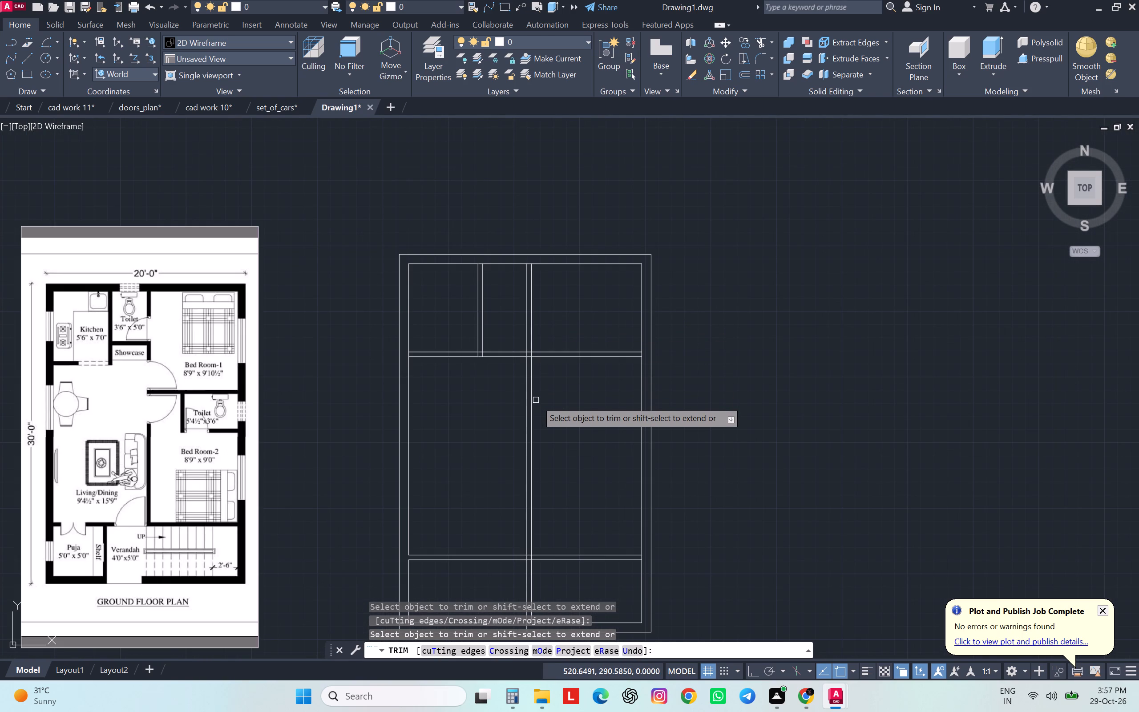
{"action": "key", "text": "Escape"}
{"action": "key", "text": "Escape"}
{"action": "key", "text": "Escape"}
{"action": "key", "text": "Escape"}
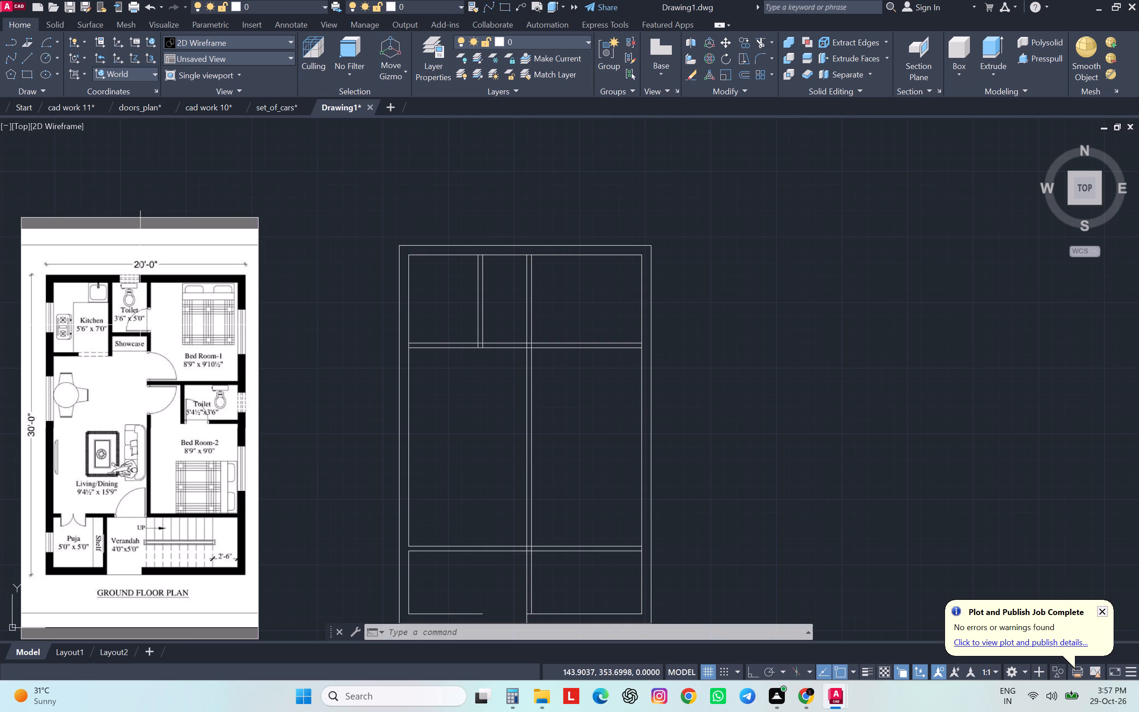
Switch to Calculator and multiply 5 by 12 to convert the puja room's width to inches.
{"action": "left_click", "coordinate": [508, 700]}
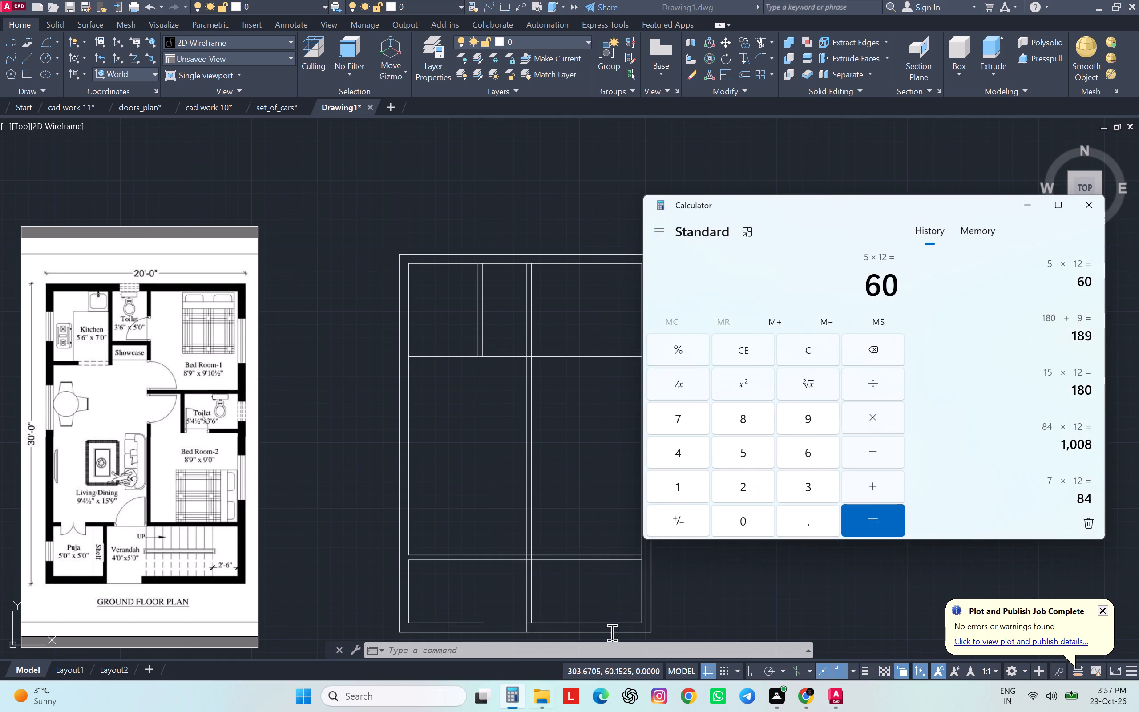
{"action": "left_click", "coordinate": [807, 355]}
{"action": "left_click", "coordinate": [807, 355]}
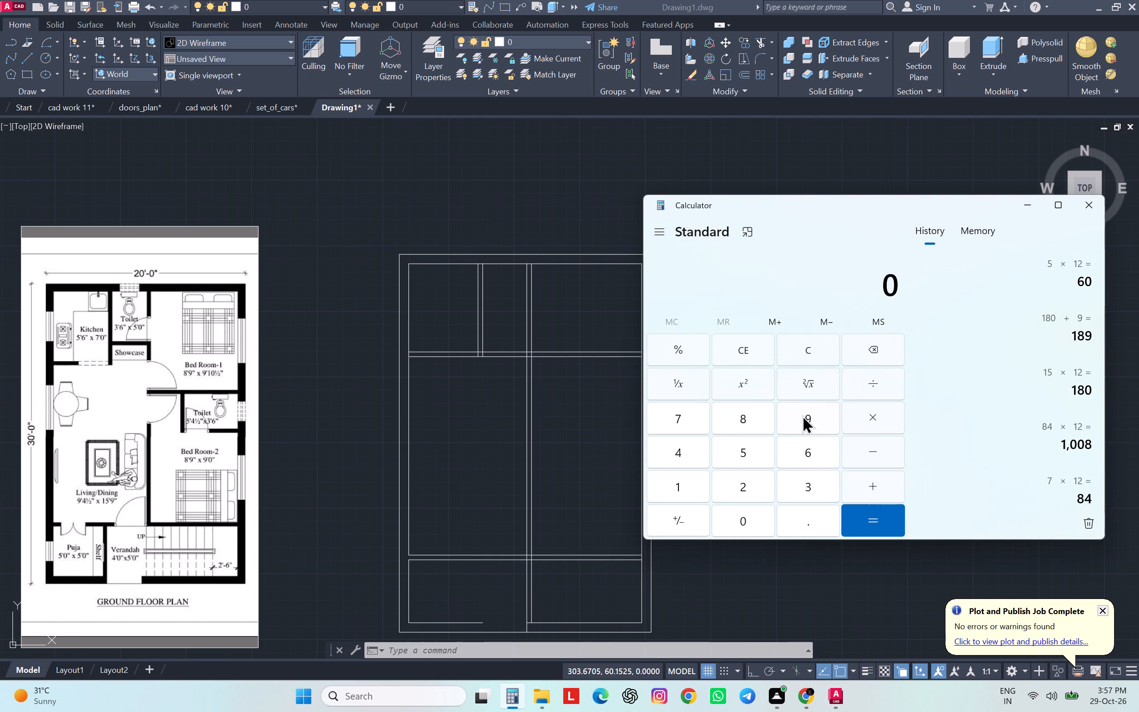
{"action": "type", "text": "5*12"}
{"action": "key", "text": "Return"}
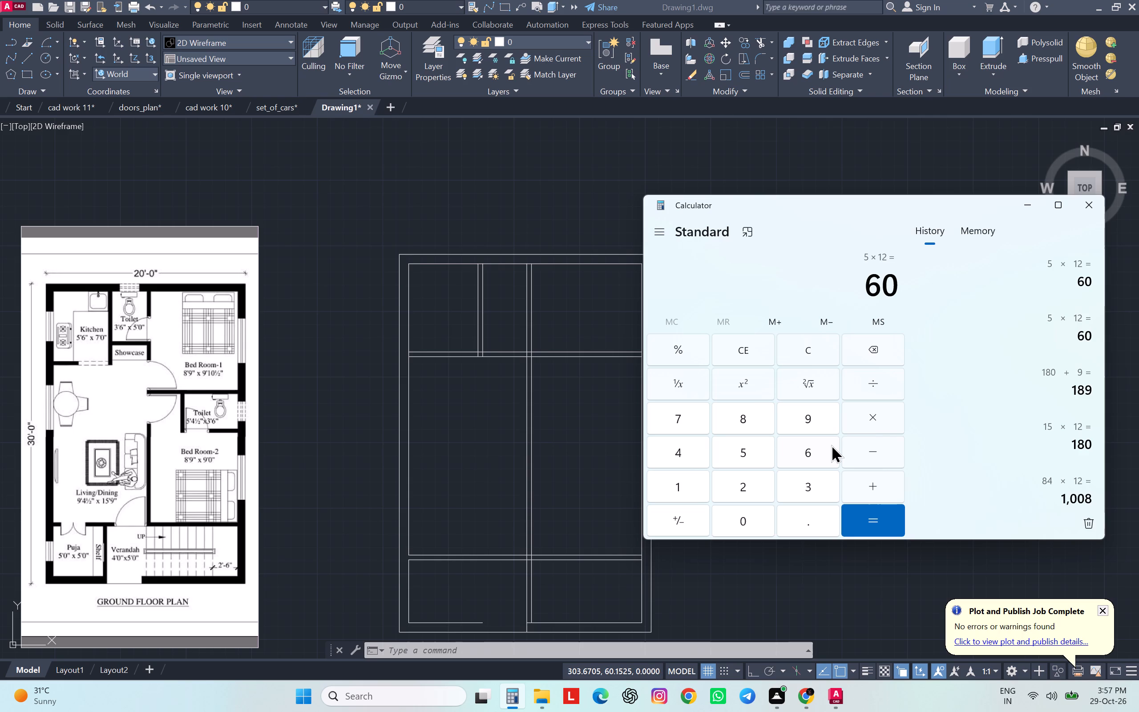
{"action": "left_click", "coordinate": [1018, 202]}
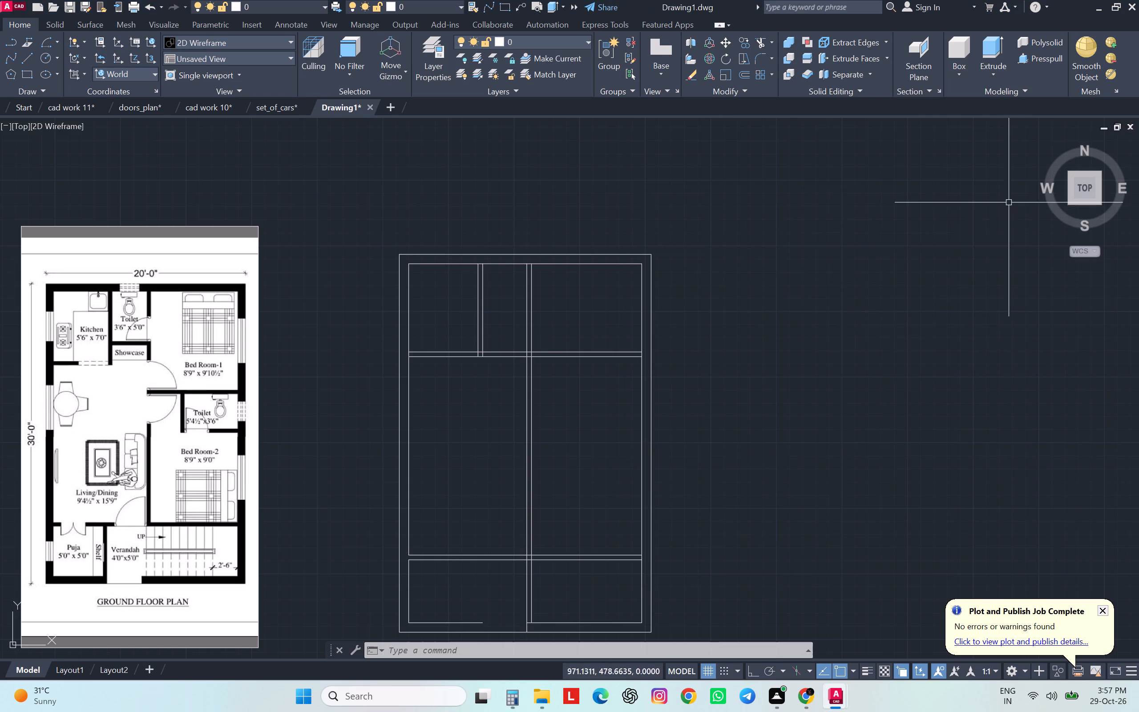
Measure the kitchen's inner width along the top wall with a temporary aligned dimension.
{"action": "key", "text": "Escape"}
{"action": "key", "text": "Escape"}
{"action": "key", "text": "Escape"}
{"action": "key", "text": "Escape"}
{"action": "key", "text": "Escape"}
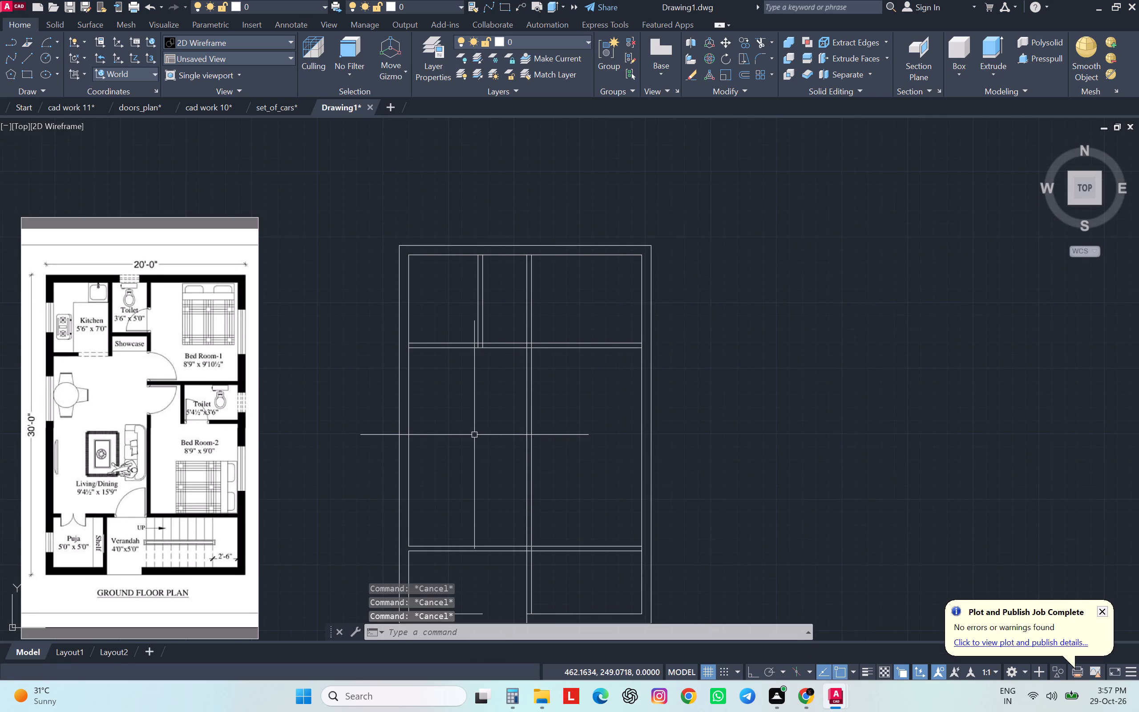
{"action": "type", "text": "DA"}
{"action": "key", "text": "space"}
{"action": "left_click", "coordinate": [412, 256]}
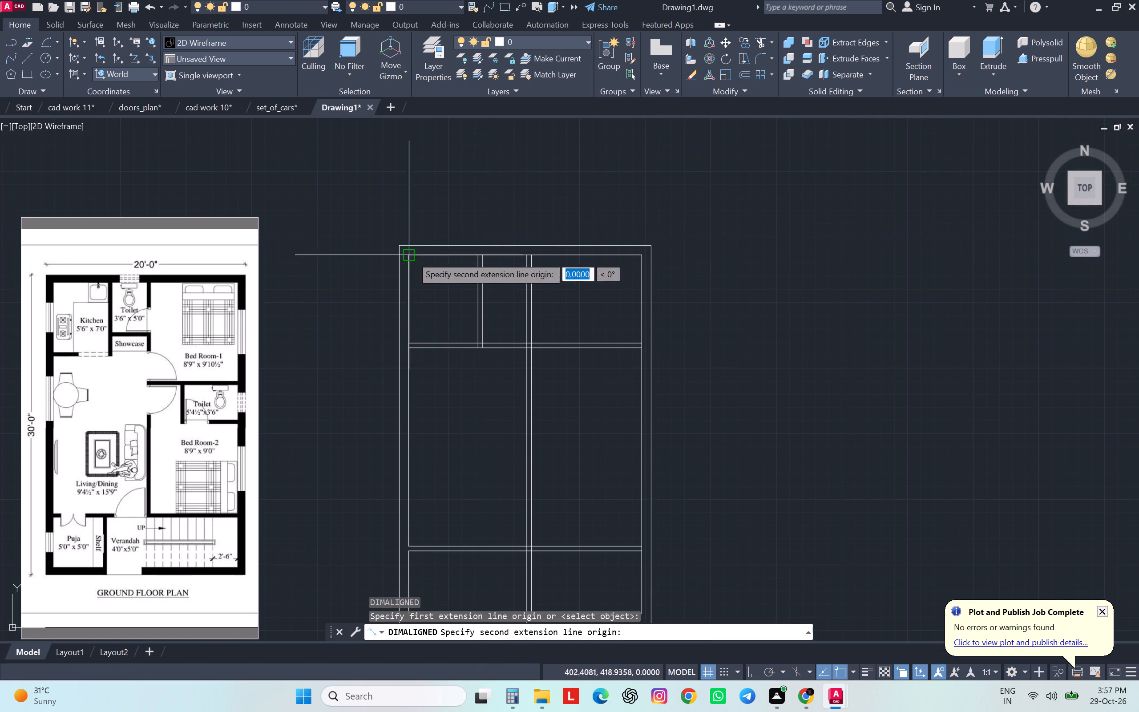
{"action": "left_click", "coordinate": [475, 255]}
{"action": "key", "text": "Escape"}
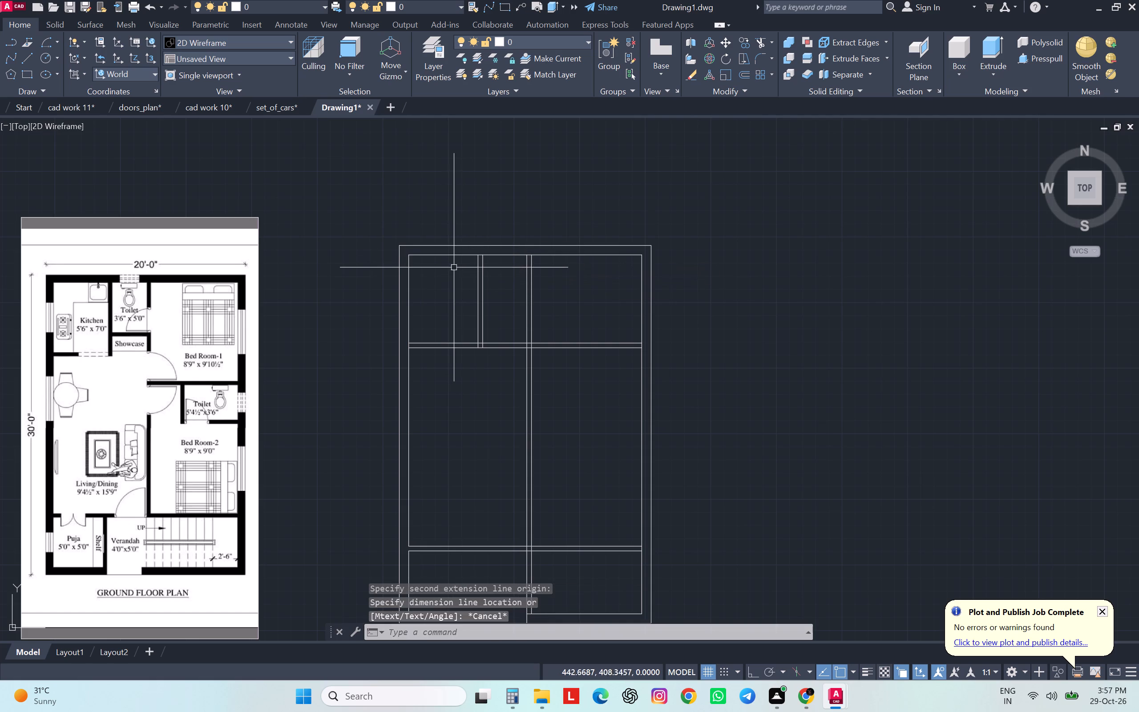
{"action": "scroll", "coordinate": [462, 285], "scroll_direction": "down", "scroll_amount": 1}
{"action": "scroll", "coordinate": [462, 285], "scroll_direction": "up", "scroll_amount": 1}
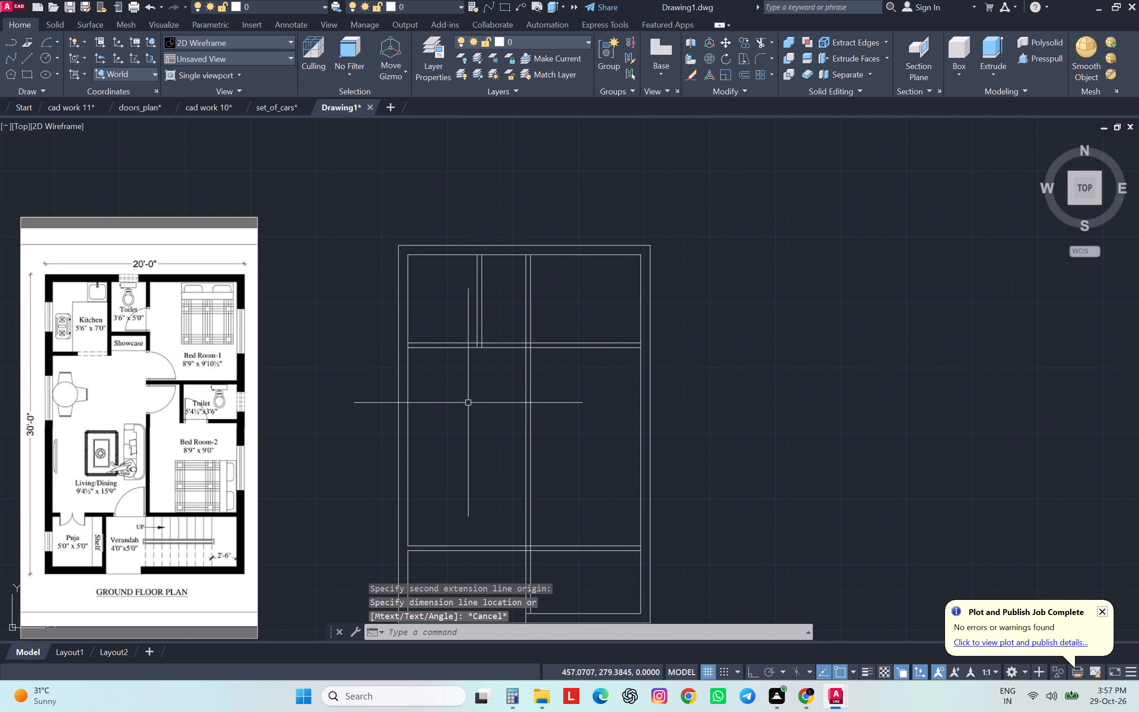
Trim the overlapping line pieces where the kitchen-toilet wall meets the kitchen's bottom wall, opening the wall junction.
{"action": "scroll", "coordinate": [468, 403], "scroll_direction": "down", "scroll_amount": 1}
{"action": "type", "text": "TR"}
{"action": "key", "text": "space"}
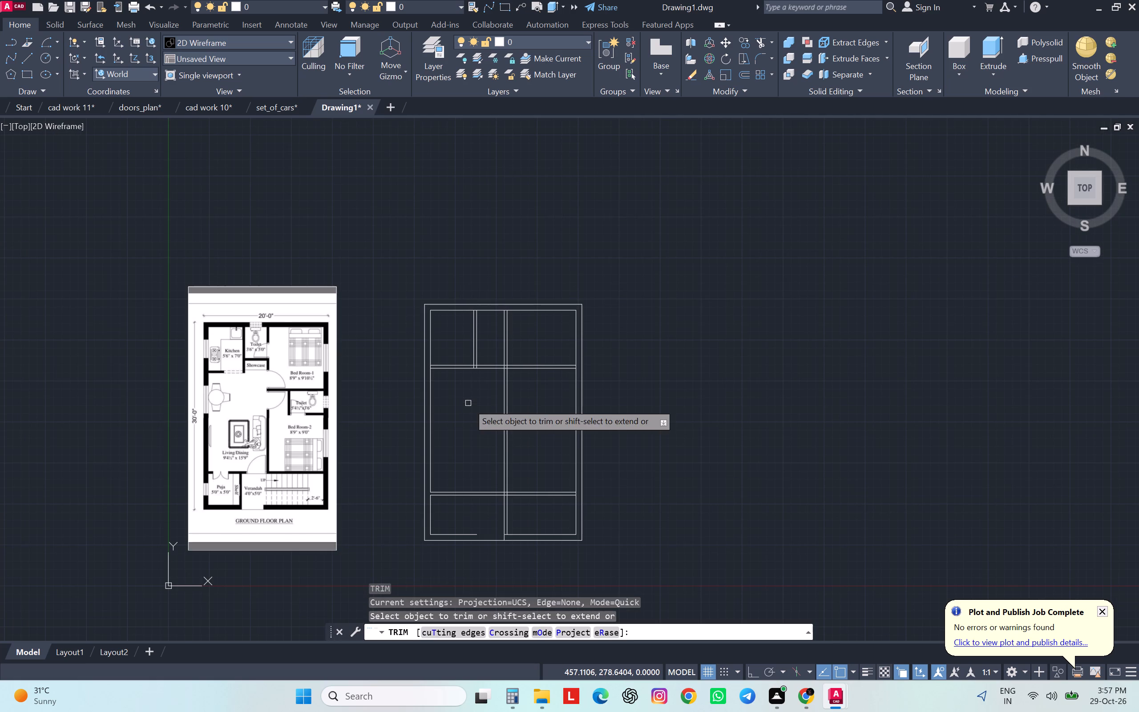
{"action": "scroll", "coordinate": [493, 371], "scroll_direction": "up", "scroll_amount": 5}
{"action": "scroll", "coordinate": [493, 371], "scroll_direction": "down", "scroll_amount": 1}
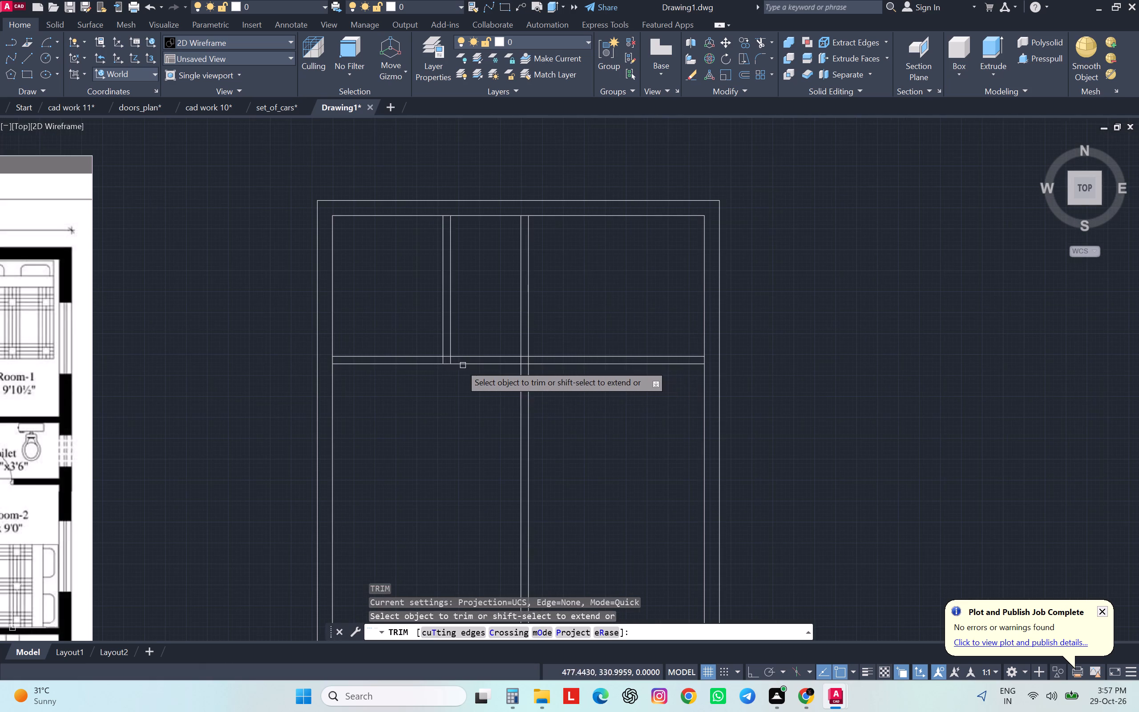
{"action": "scroll", "coordinate": [442, 360], "scroll_direction": "up", "scroll_amount": 3}
{"action": "left_click", "coordinate": [444, 360]}
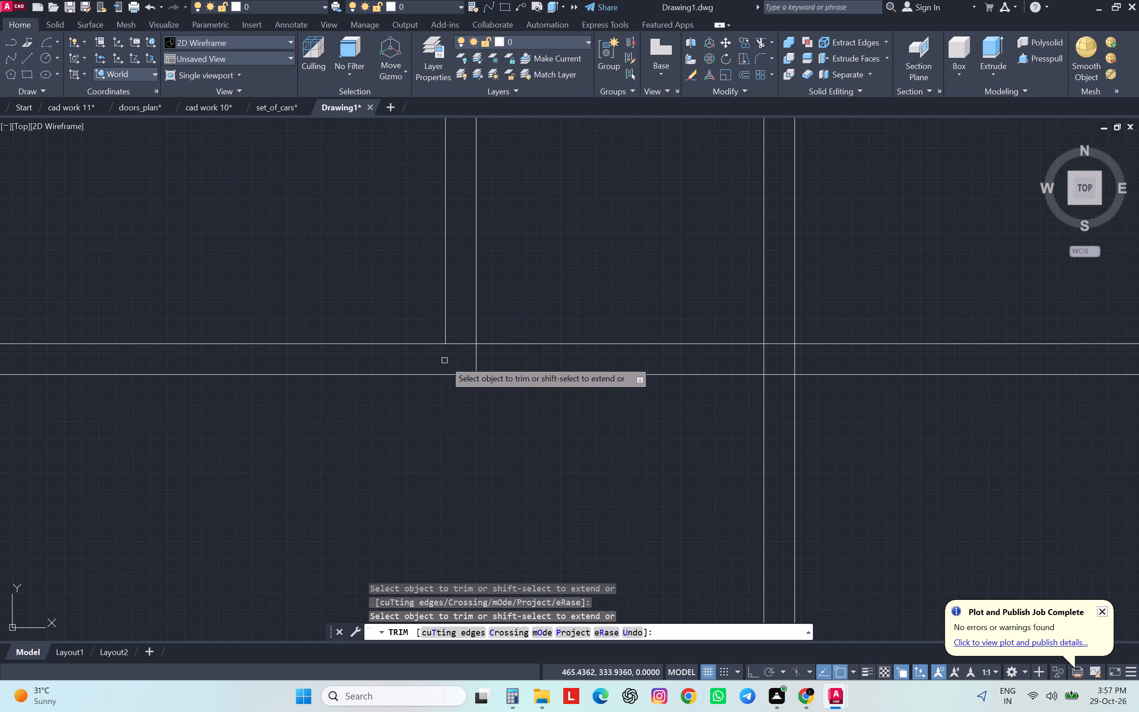
{"action": "left_click", "coordinate": [460, 343]}
{"action": "scroll", "coordinate": [460, 342], "scroll_direction": "down", "scroll_amount": 4}
{"action": "key", "text": "Escape"}
{"action": "key", "text": "Escape"}
{"action": "key", "text": "Escape"}
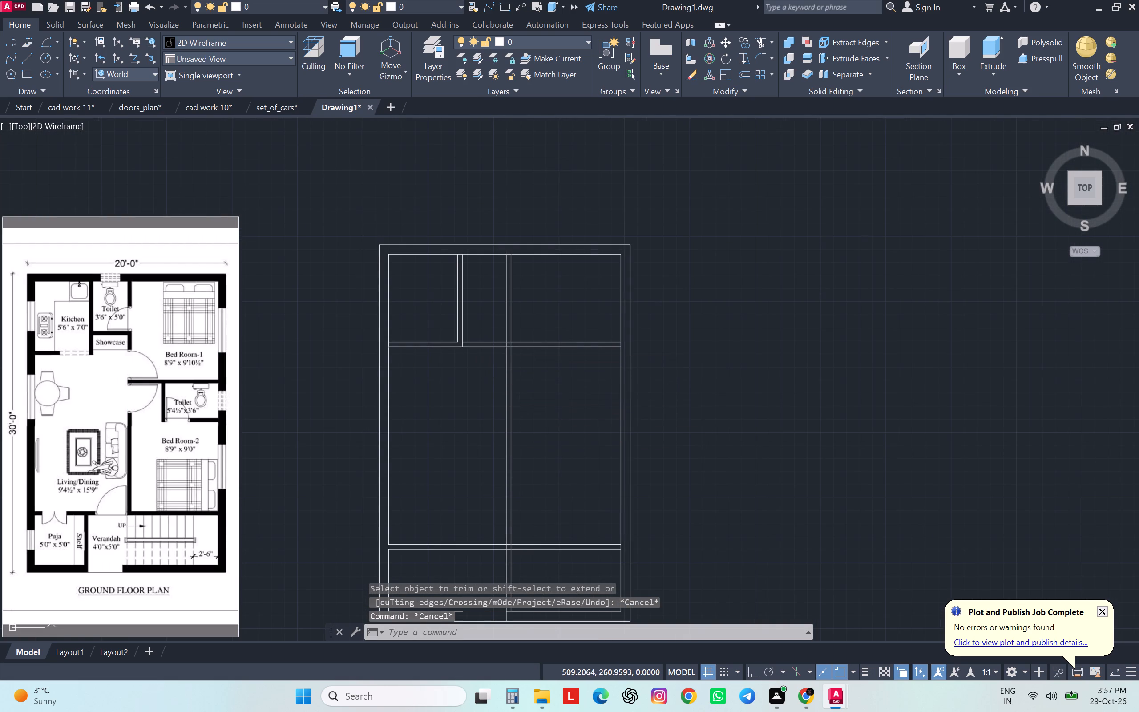
Offset the left wall's inner line in the puja room by 60 towards the verandah.
{"action": "scroll", "coordinate": [505, 418], "scroll_direction": "down", "scroll_amount": 1}
{"action": "scroll", "coordinate": [505, 418], "scroll_direction": "up", "scroll_amount": 1}
{"action": "scroll", "coordinate": [486, 499], "scroll_direction": "up", "scroll_amount": 1}
{"action": "middle_click_drag", "start_coordinate": [486, 499], "coordinate": [579, 314]}
{"action": "scroll", "coordinate": [579, 314], "scroll_direction": "up", "scroll_amount": 1}
{"action": "scroll", "coordinate": [579, 314], "scroll_direction": "down", "scroll_amount": 1}
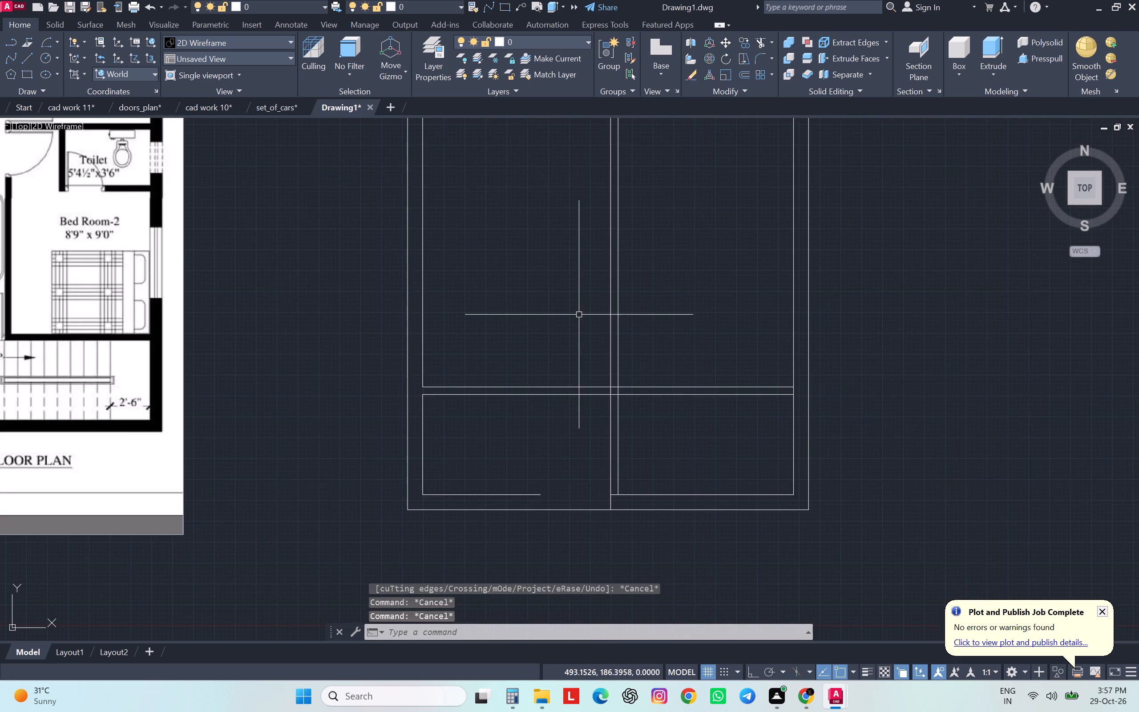
{"action": "scroll", "coordinate": [562, 334], "scroll_direction": "down", "scroll_amount": 2}
{"action": "scroll", "coordinate": [349, 360], "scroll_direction": "down", "scroll_amount": 2}
{"action": "scroll", "coordinate": [321, 360], "scroll_direction": "up", "scroll_amount": 3}
{"action": "scroll", "coordinate": [321, 360], "scroll_direction": "down", "scroll_amount": 1}
{"action": "scroll", "coordinate": [321, 360], "scroll_direction": "up", "scroll_amount": 1}
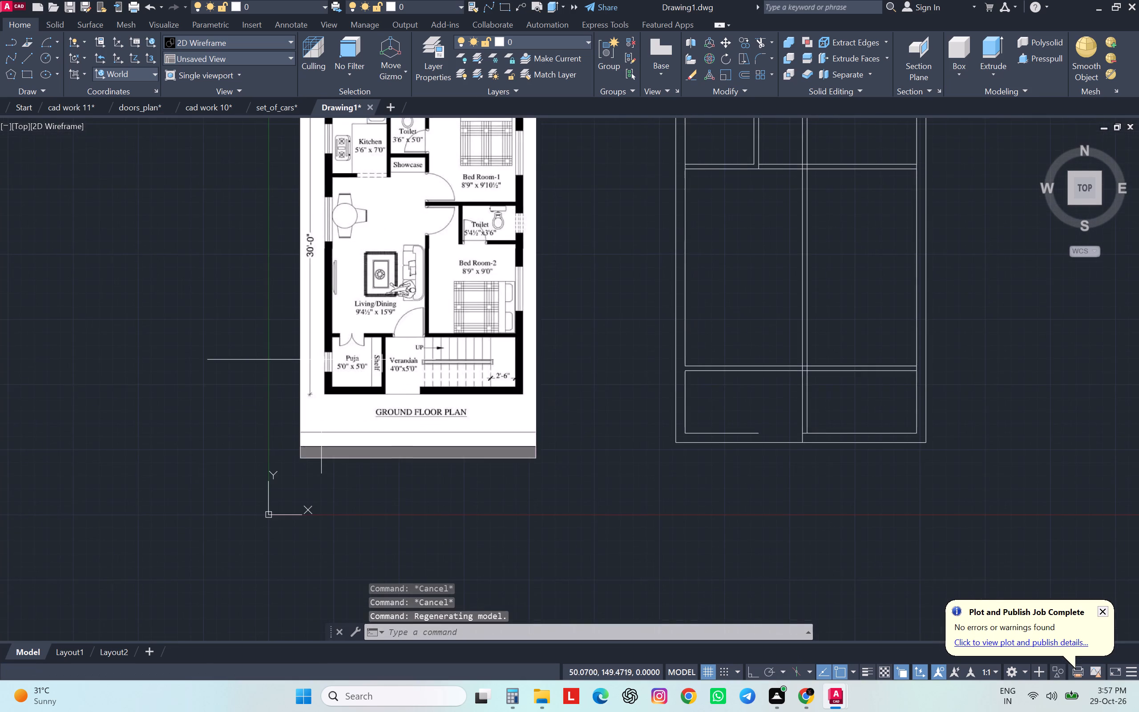
{"action": "scroll", "coordinate": [321, 360], "scroll_direction": "down", "scroll_amount": 1}
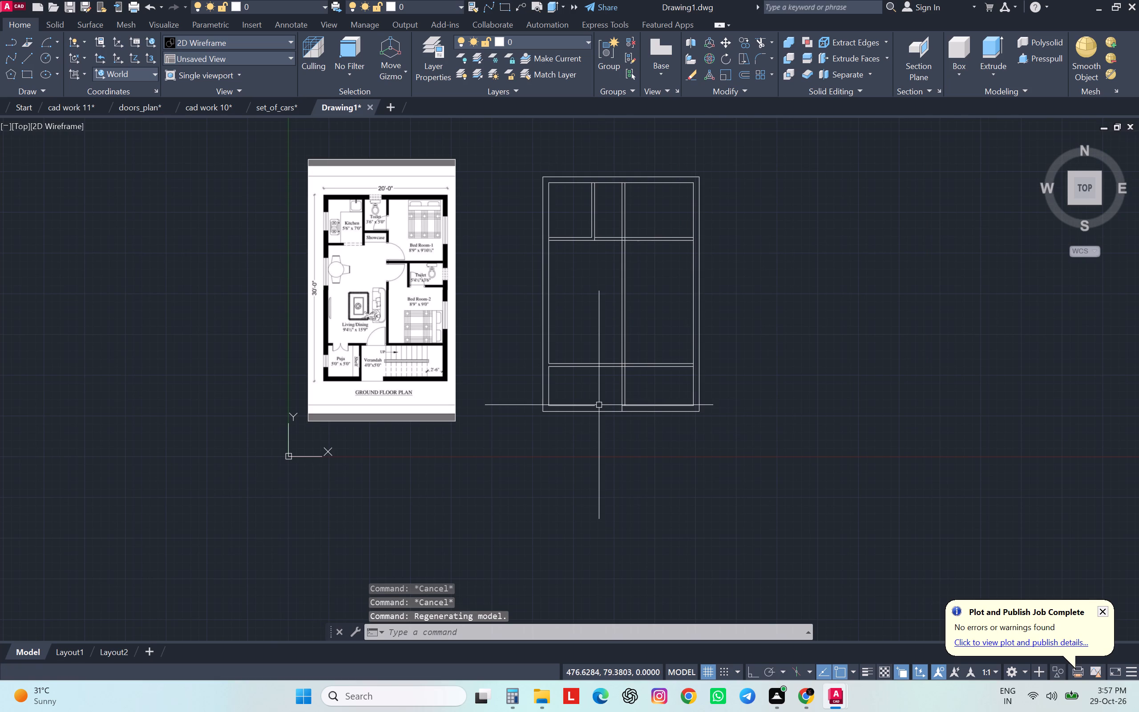
{"action": "key", "text": "Escape"}
{"action": "key", "text": "Escape"}
{"action": "key", "text": "Escape"}
{"action": "key", "text": "Escape"}
{"action": "key", "text": "o"}
{"action": "key", "text": "Return"}
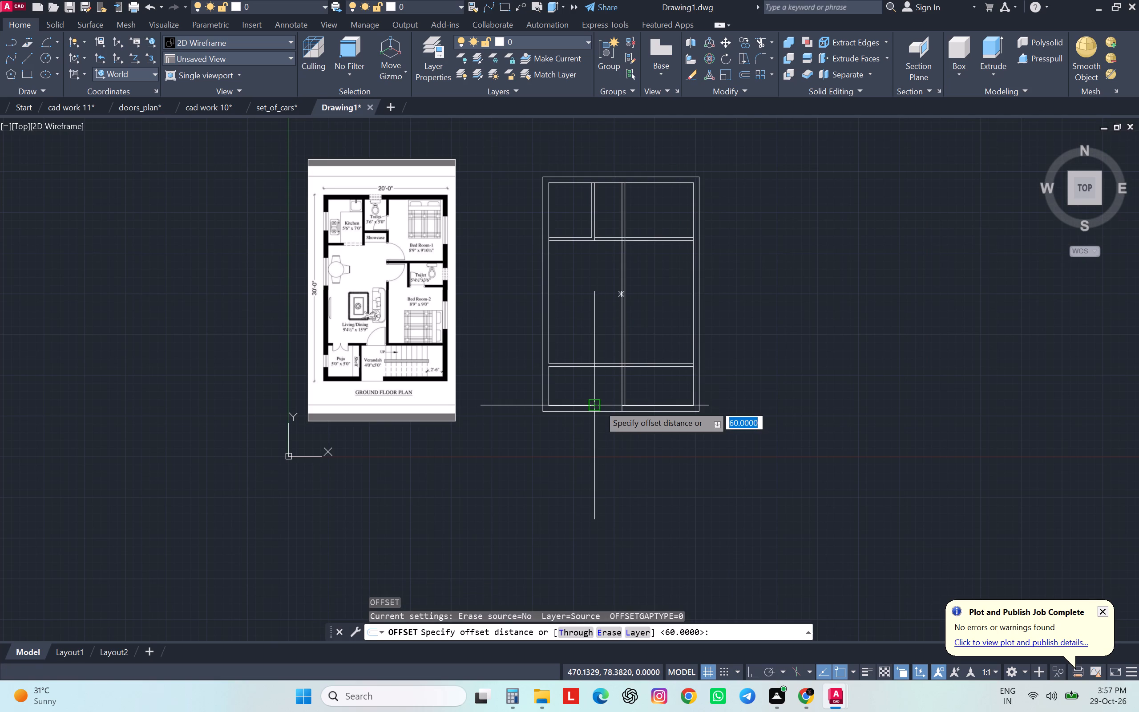
{"action": "type", "text": "60"}
{"action": "key", "text": "Return"}
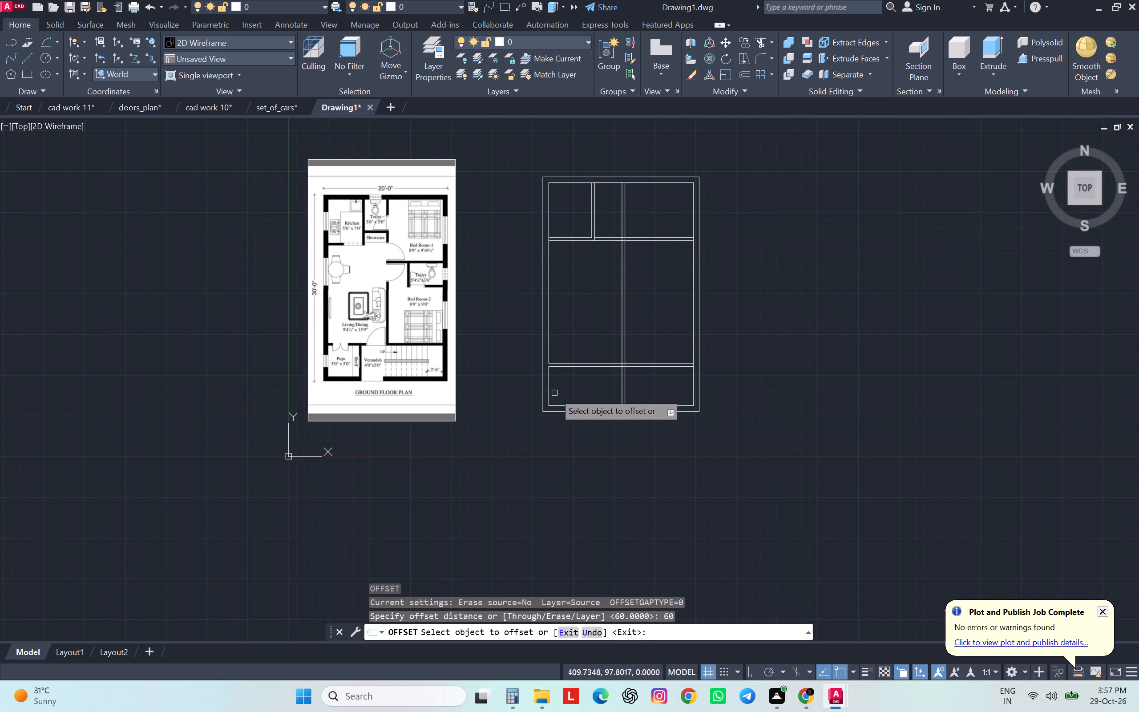
{"action": "left_click", "coordinate": [550, 394]}
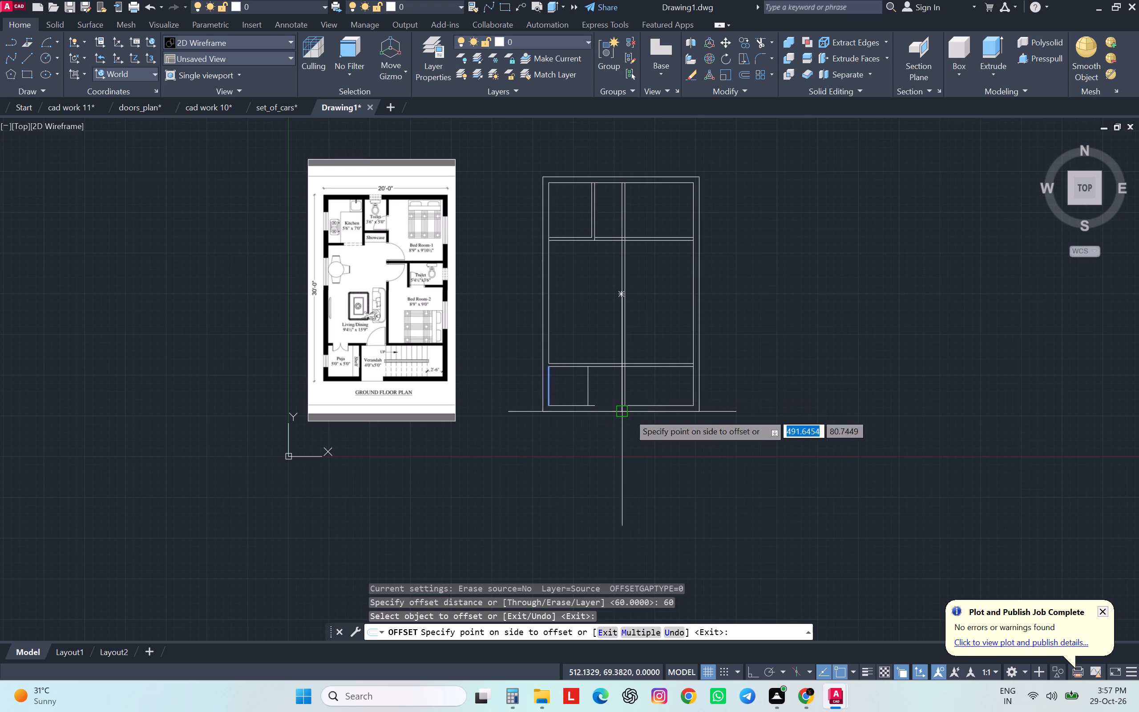
{"action": "left_click", "coordinate": [747, 445]}
{"action": "key", "text": "Escape"}
{"action": "key", "text": "Escape"}
{"action": "key", "text": "Escape"}
{"action": "scroll", "coordinate": [595, 385], "scroll_direction": "up", "scroll_amount": 1}
{"action": "scroll", "coordinate": [595, 385], "scroll_direction": "down", "scroll_amount": 1}
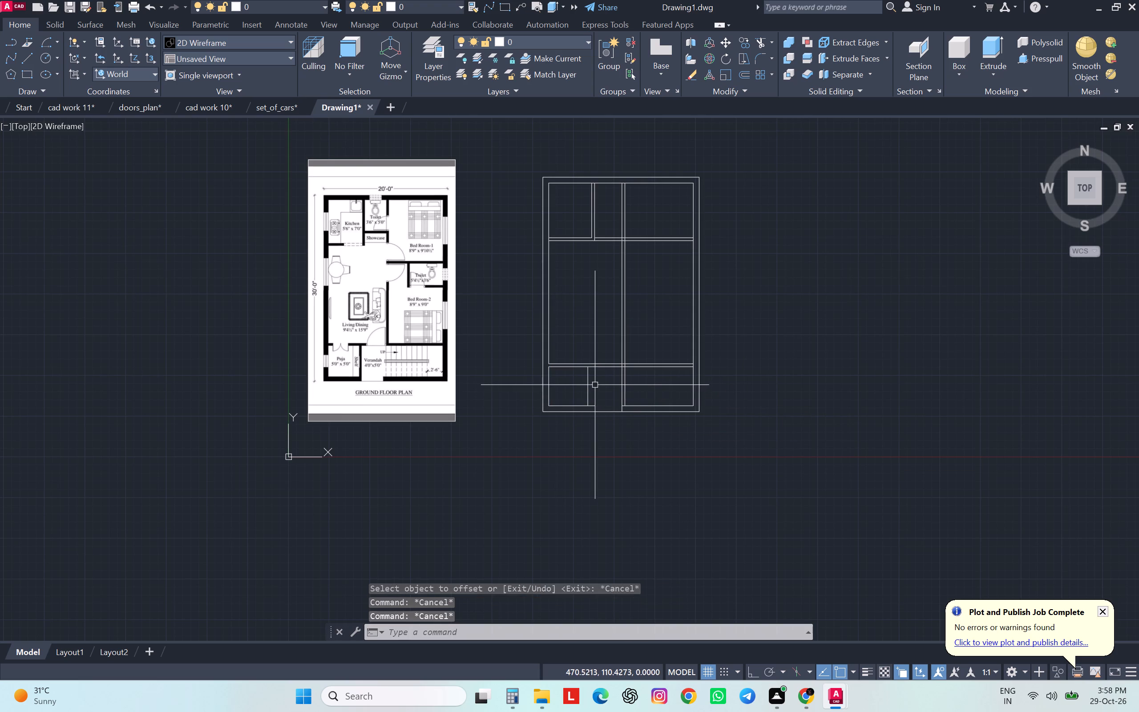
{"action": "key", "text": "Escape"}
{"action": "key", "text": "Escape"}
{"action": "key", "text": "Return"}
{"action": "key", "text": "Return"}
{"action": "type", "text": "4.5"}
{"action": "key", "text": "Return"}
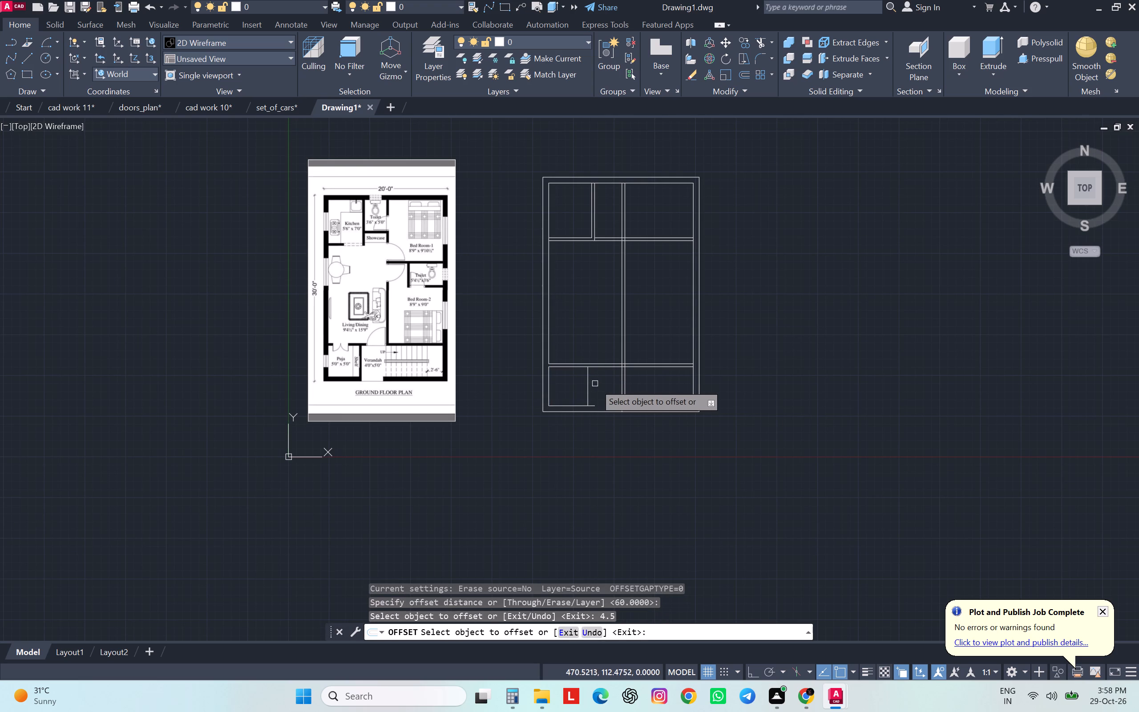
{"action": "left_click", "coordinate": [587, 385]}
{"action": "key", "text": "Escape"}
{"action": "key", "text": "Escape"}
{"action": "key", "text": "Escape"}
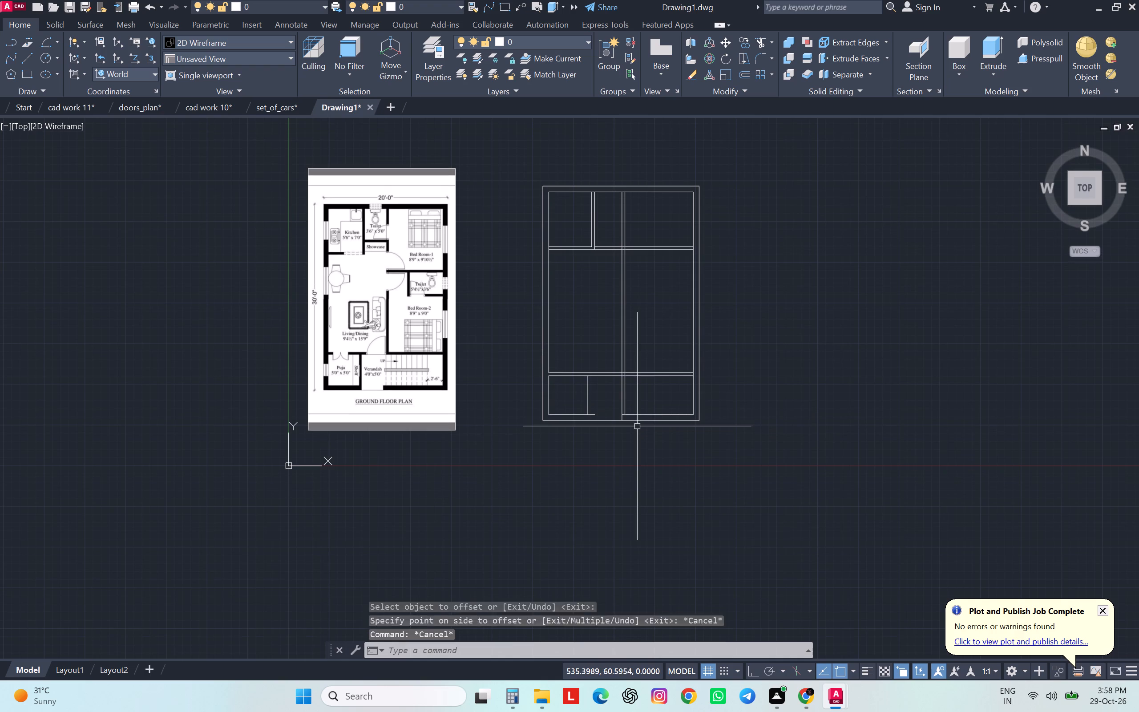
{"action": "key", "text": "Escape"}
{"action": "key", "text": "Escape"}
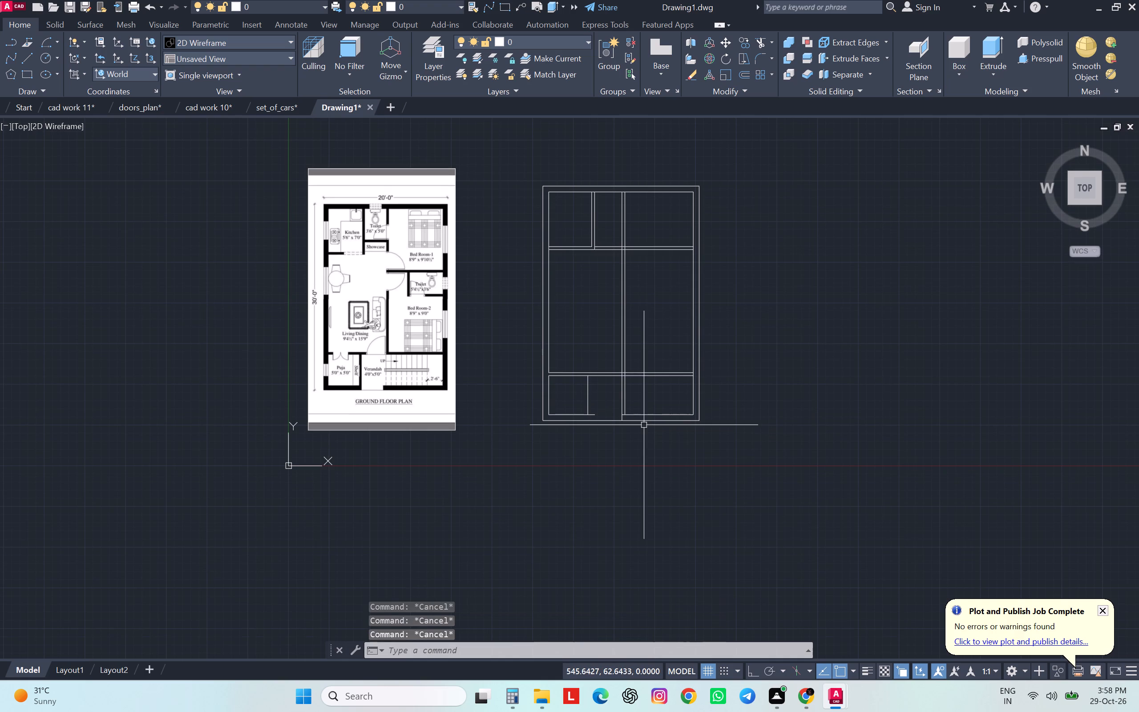
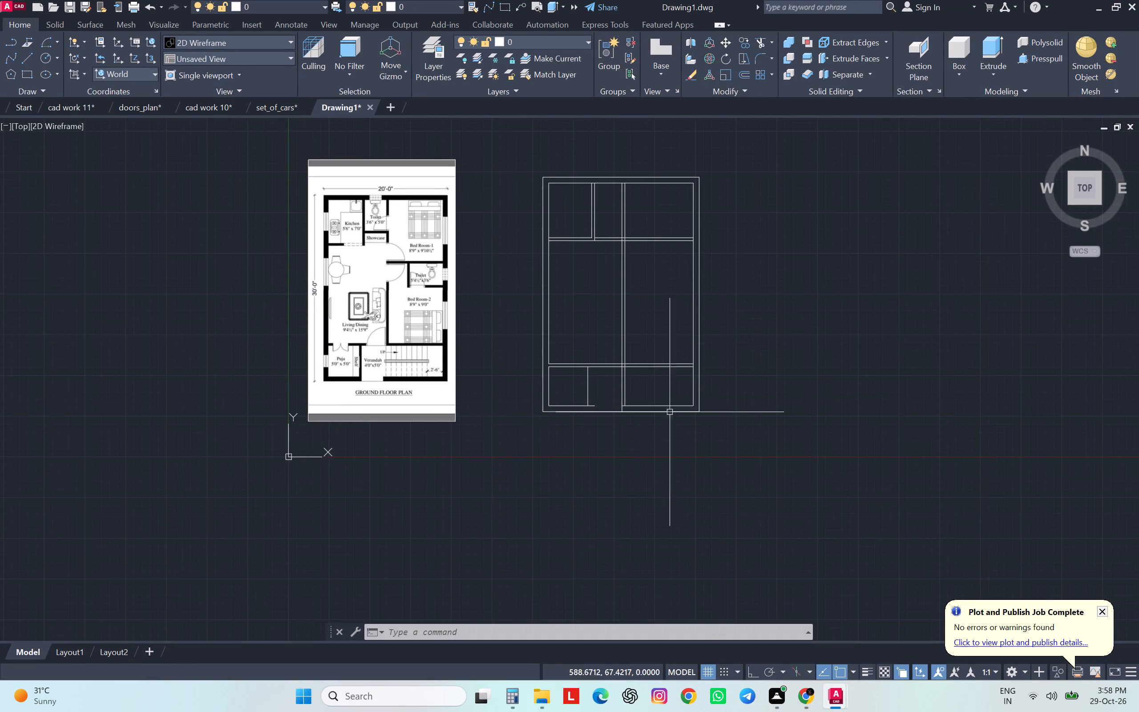
Offset the puja room's verandah-side wall line by 4.5 towards the verandah to give the wall its thickness.
{"action": "scroll", "coordinate": [580, 407], "scroll_direction": "up", "scroll_amount": 4}
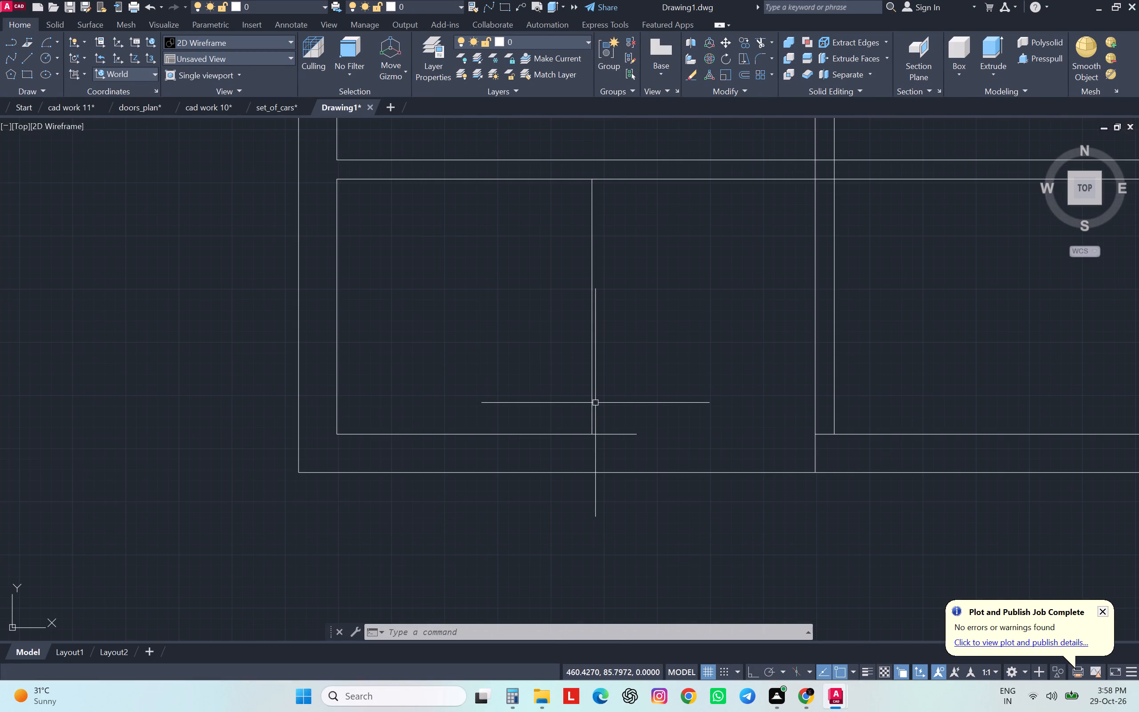
{"action": "key", "text": "Return"}
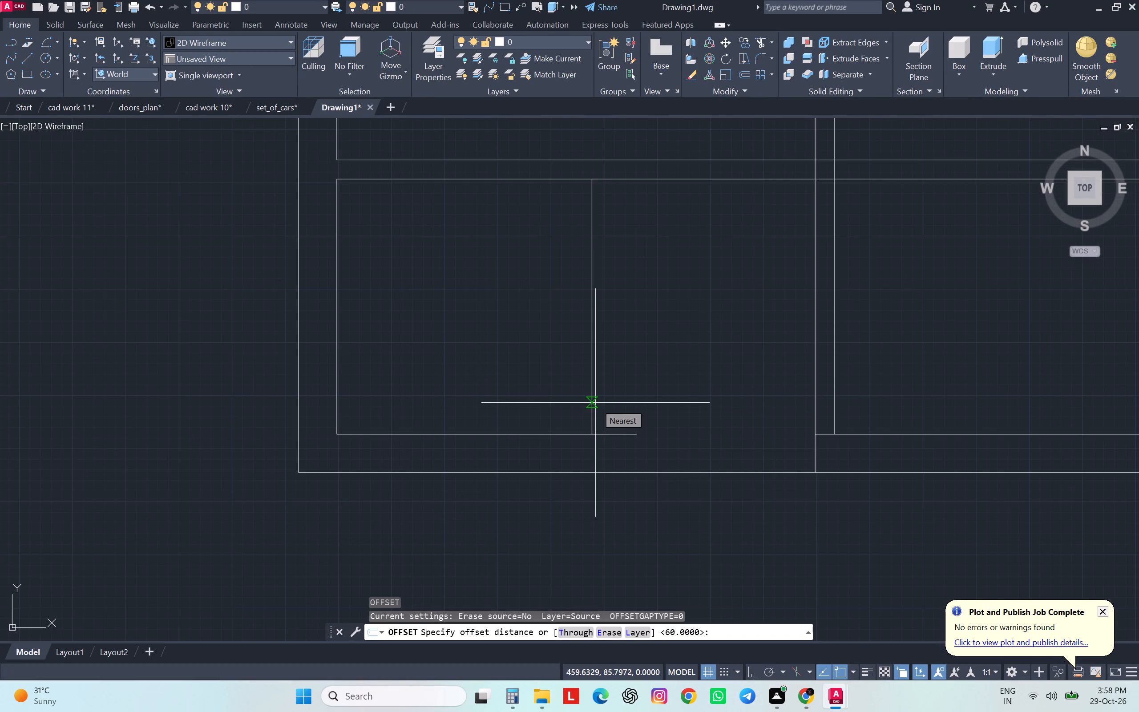
{"action": "type", "text": "4.5"}
{"action": "key", "text": "Return"}
{"action": "scroll", "coordinate": [649, 394], "scroll_direction": "down", "scroll_amount": 8}
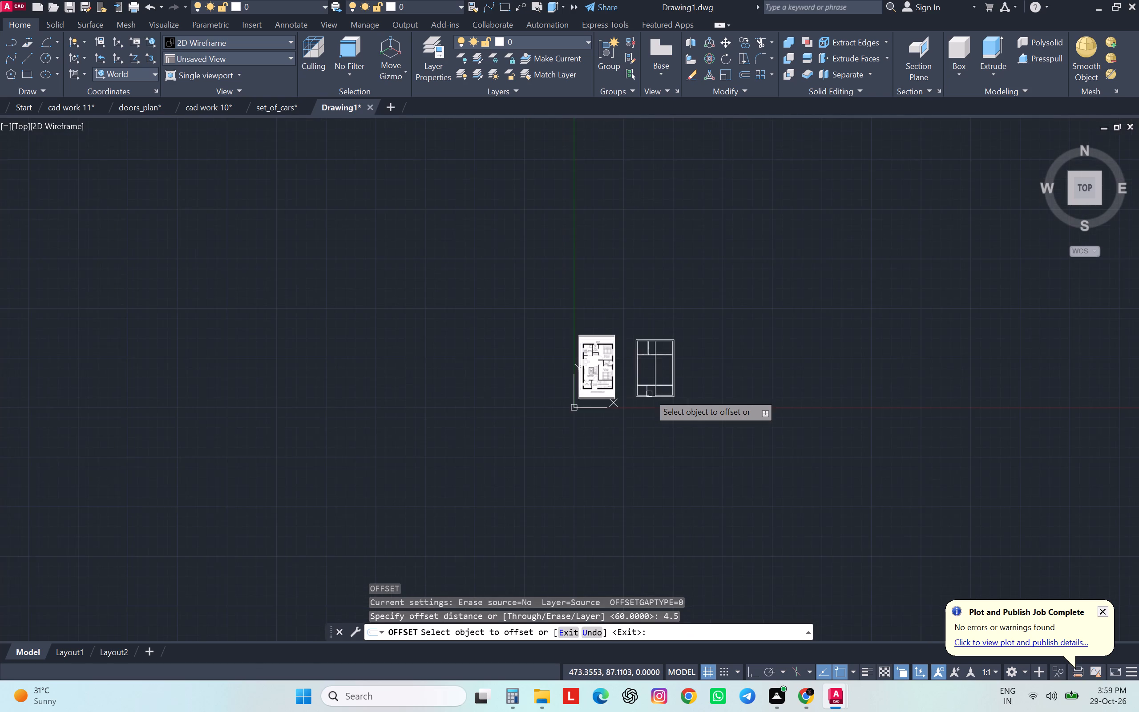
{"action": "scroll", "coordinate": [649, 394], "scroll_direction": "up", "scroll_amount": 2}
{"action": "scroll", "coordinate": [649, 394], "scroll_direction": "down", "scroll_amount": 1}
{"action": "scroll", "coordinate": [649, 394], "scroll_direction": "up", "scroll_amount": 3}
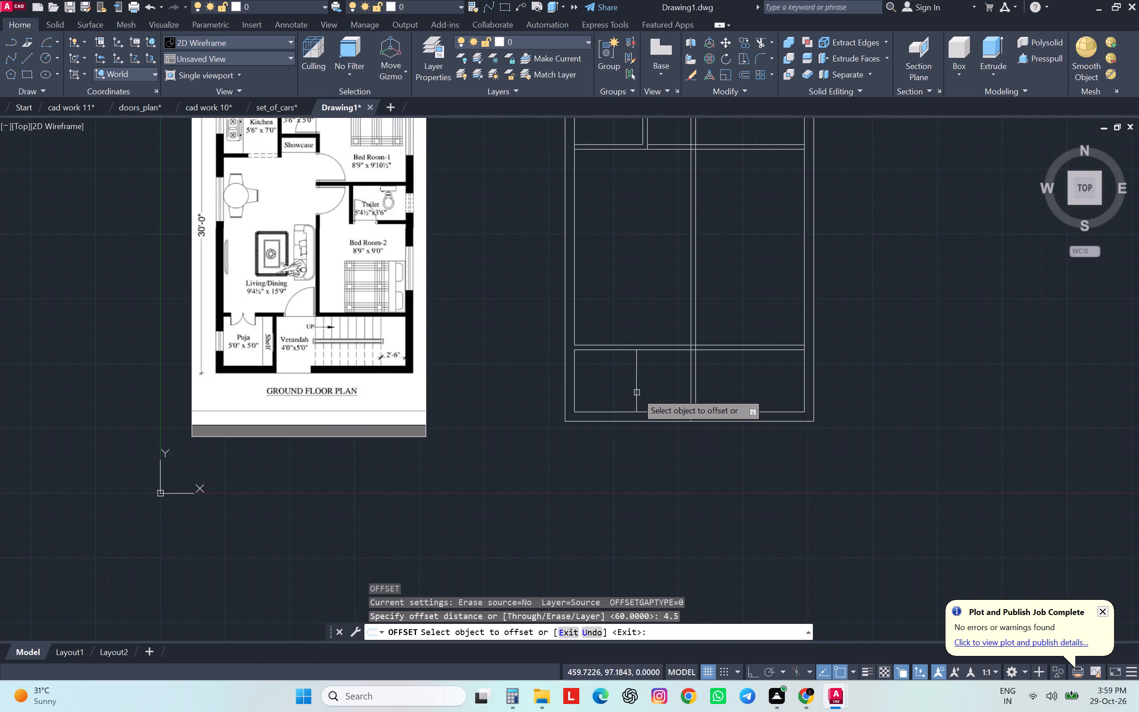
{"action": "left_click", "coordinate": [637, 392]}
{"action": "left_click", "coordinate": [653, 394]}
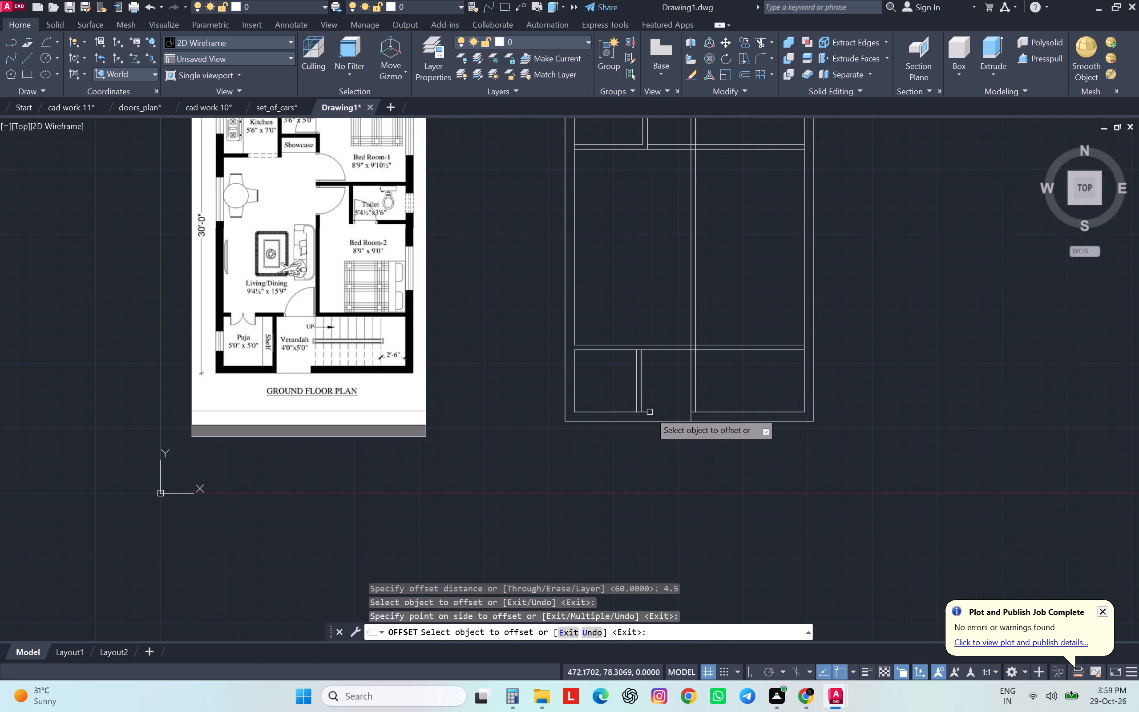
{"action": "key", "text": "Escape"}
{"action": "key", "text": "Escape"}
{"action": "key", "text": "Escape"}
{"action": "key", "text": "Escape"}
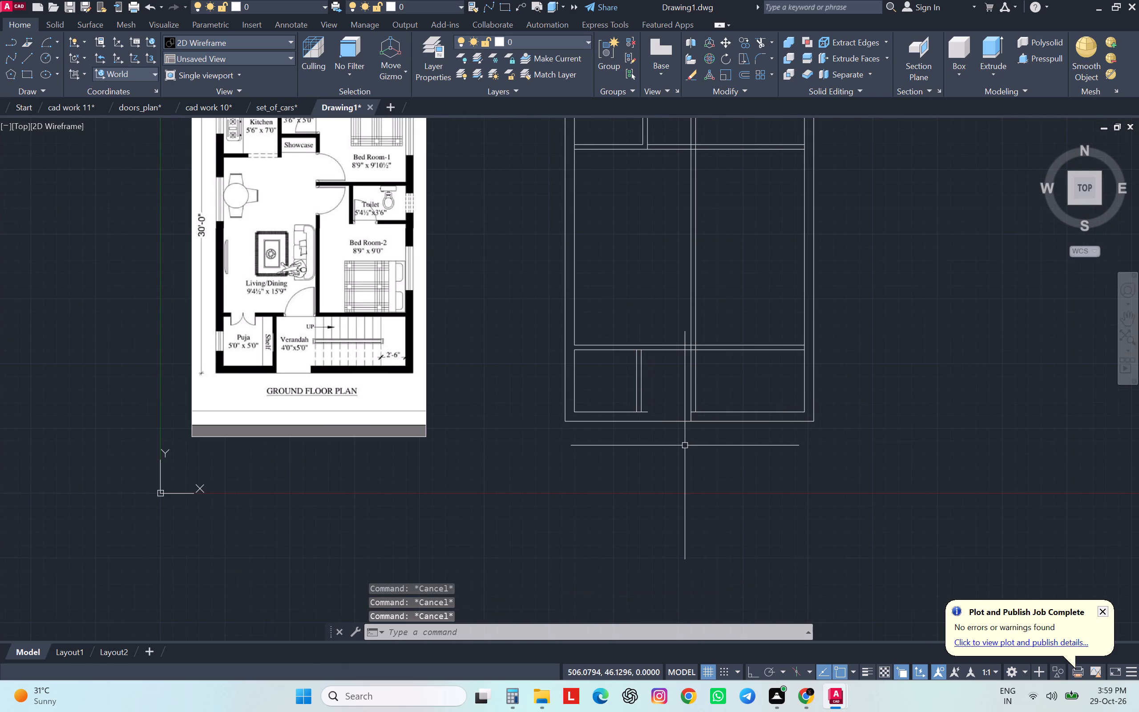
Extend the new puja wall line to the building's outer bottom edge and trim the inner bottom line back to the puja room's corner.
{"action": "type", "text": "EX"}
{"action": "key", "text": "space"}
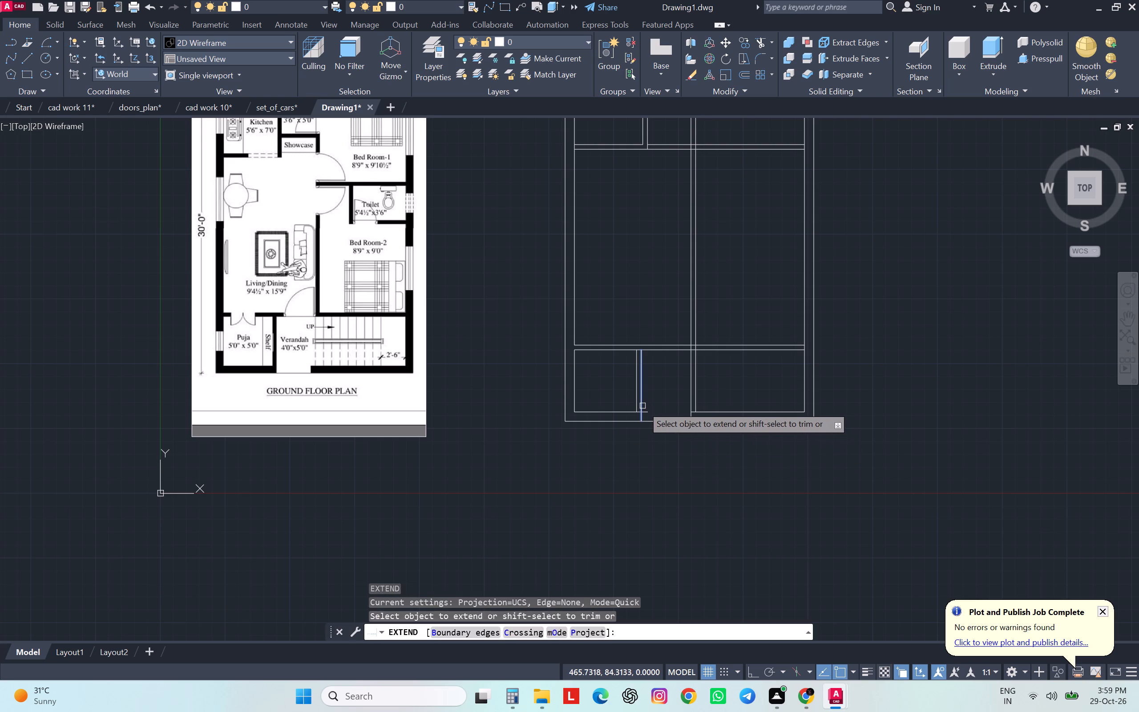
{"action": "left_click", "coordinate": [642, 406]}
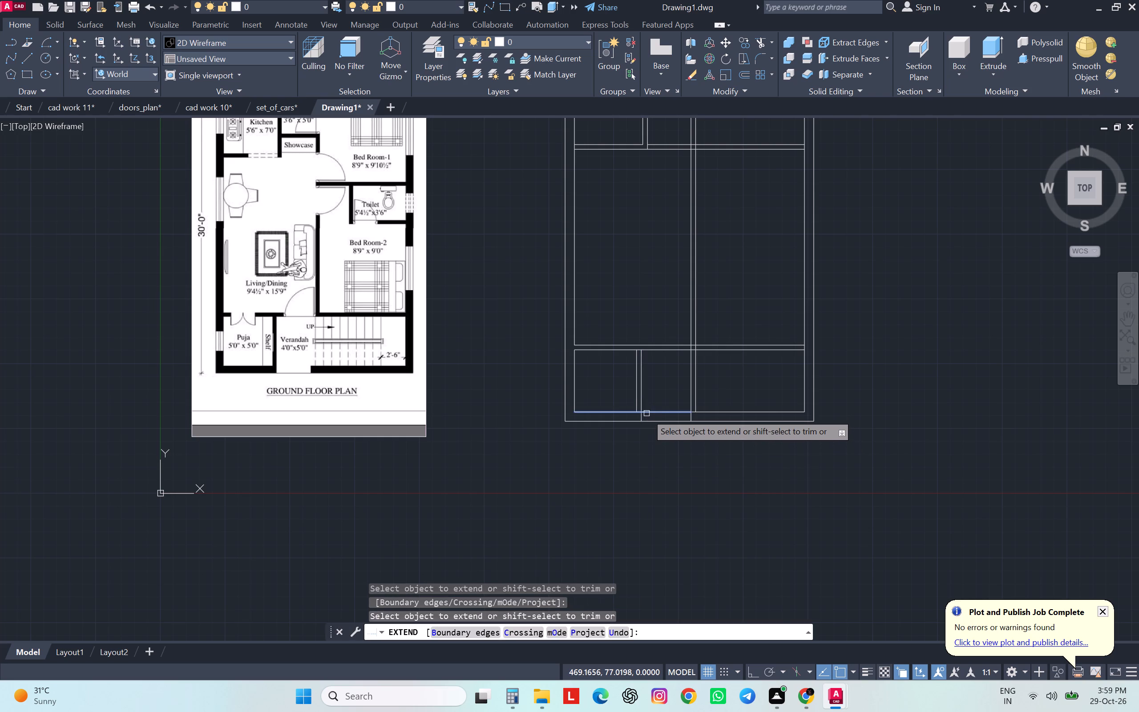
{"action": "left_click", "coordinate": [646, 413], "text": "shift"}
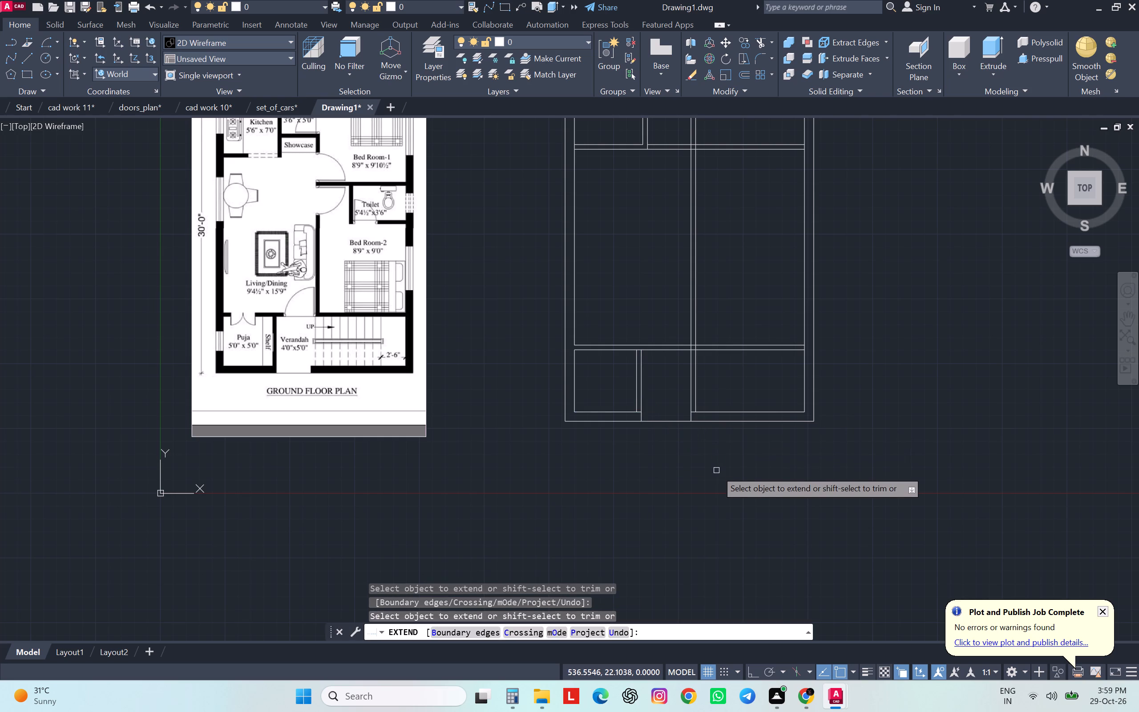
{"action": "scroll", "coordinate": [650, 406], "scroll_direction": "down", "scroll_amount": 1}
{"action": "scroll", "coordinate": [650, 406], "scroll_direction": "up", "scroll_amount": 1}
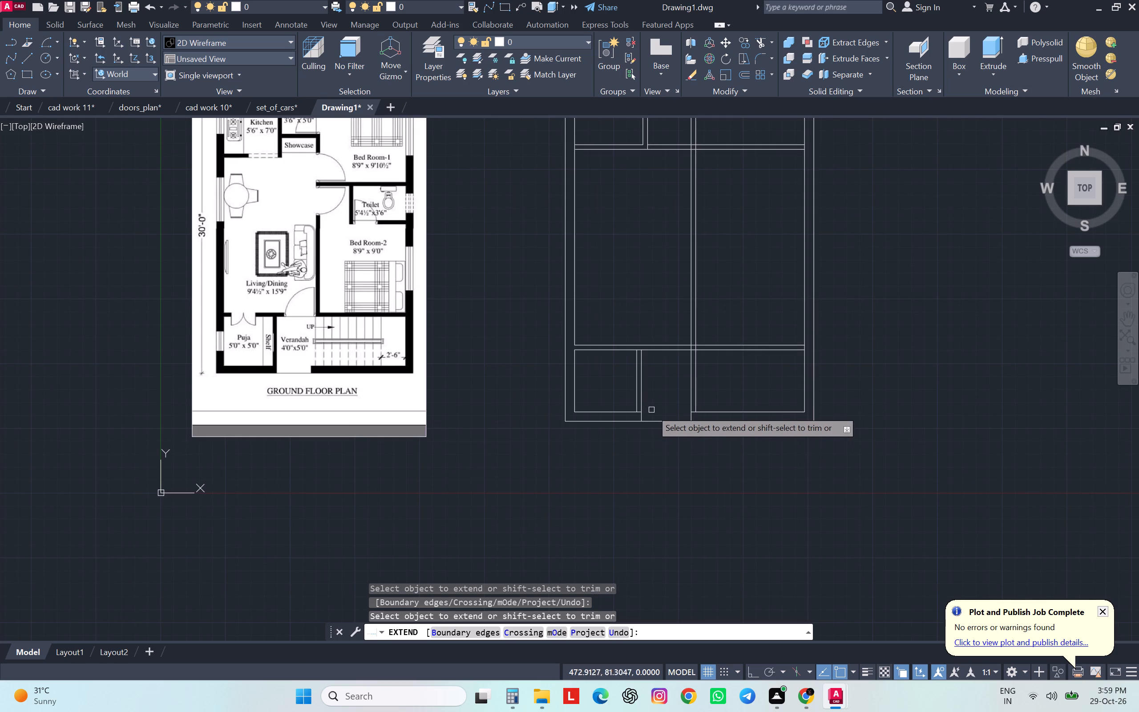
{"action": "scroll", "coordinate": [647, 415], "scroll_direction": "up", "scroll_amount": 1}
{"action": "scroll", "coordinate": [647, 415], "scroll_direction": "down", "scroll_amount": 3}
{"action": "scroll", "coordinate": [647, 415], "scroll_direction": "up", "scroll_amount": 1}
{"action": "scroll", "coordinate": [645, 412], "scroll_direction": "down", "scroll_amount": 3}
{"action": "scroll", "coordinate": [645, 412], "scroll_direction": "up", "scroll_amount": 4}
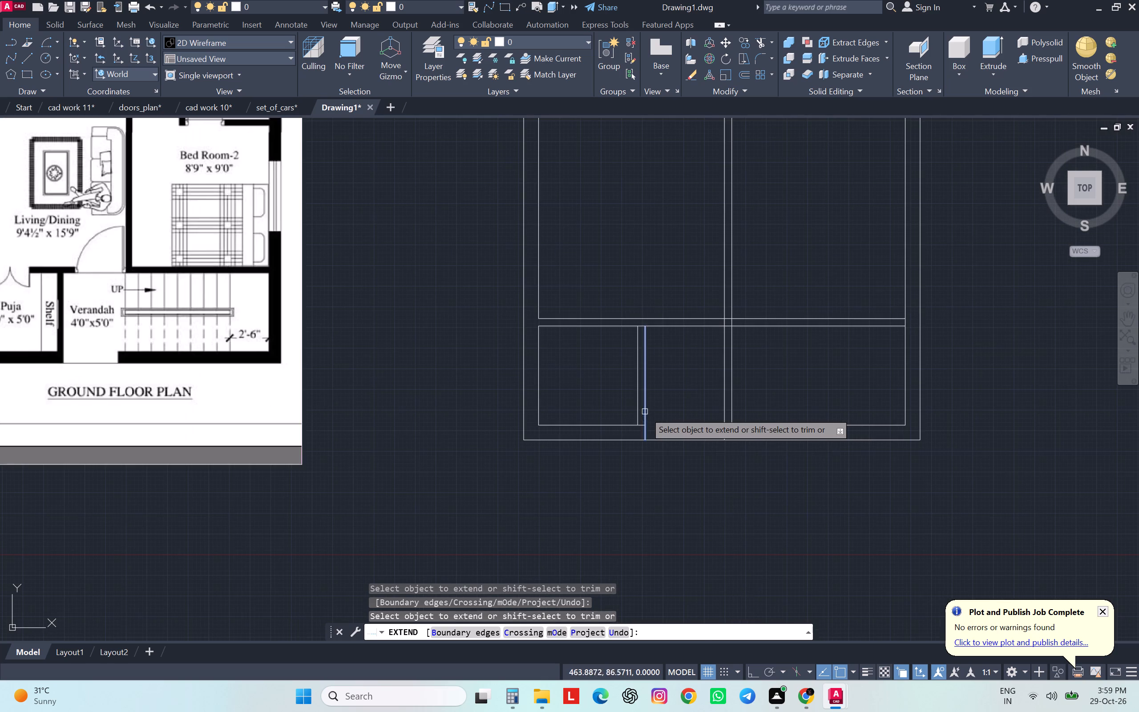
{"action": "scroll", "coordinate": [641, 425], "scroll_direction": "down", "scroll_amount": 1}
{"action": "scroll", "coordinate": [641, 425], "scroll_direction": "up", "scroll_amount": 1}
{"action": "scroll", "coordinate": [641, 425], "scroll_direction": "down", "scroll_amount": 1}
{"action": "scroll", "coordinate": [641, 425], "scroll_direction": "up", "scroll_amount": 4}
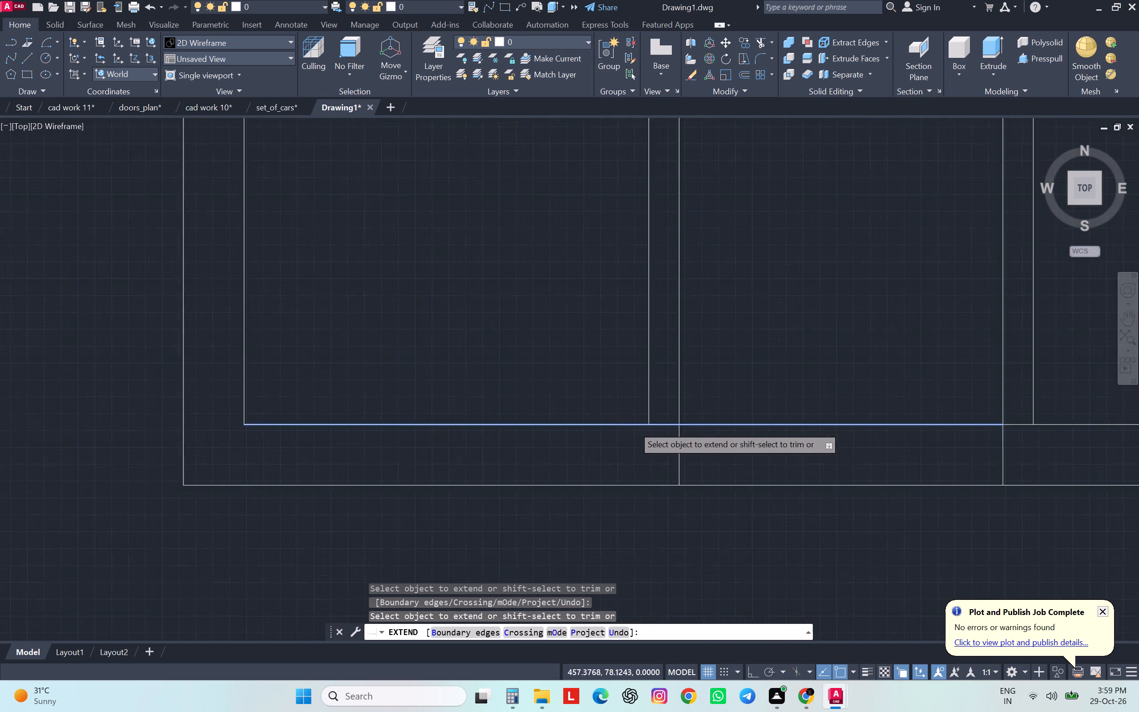
{"action": "scroll", "coordinate": [634, 426], "scroll_direction": "up", "scroll_amount": 3}
{"action": "left_click", "coordinate": [727, 421], "text": "shift"}
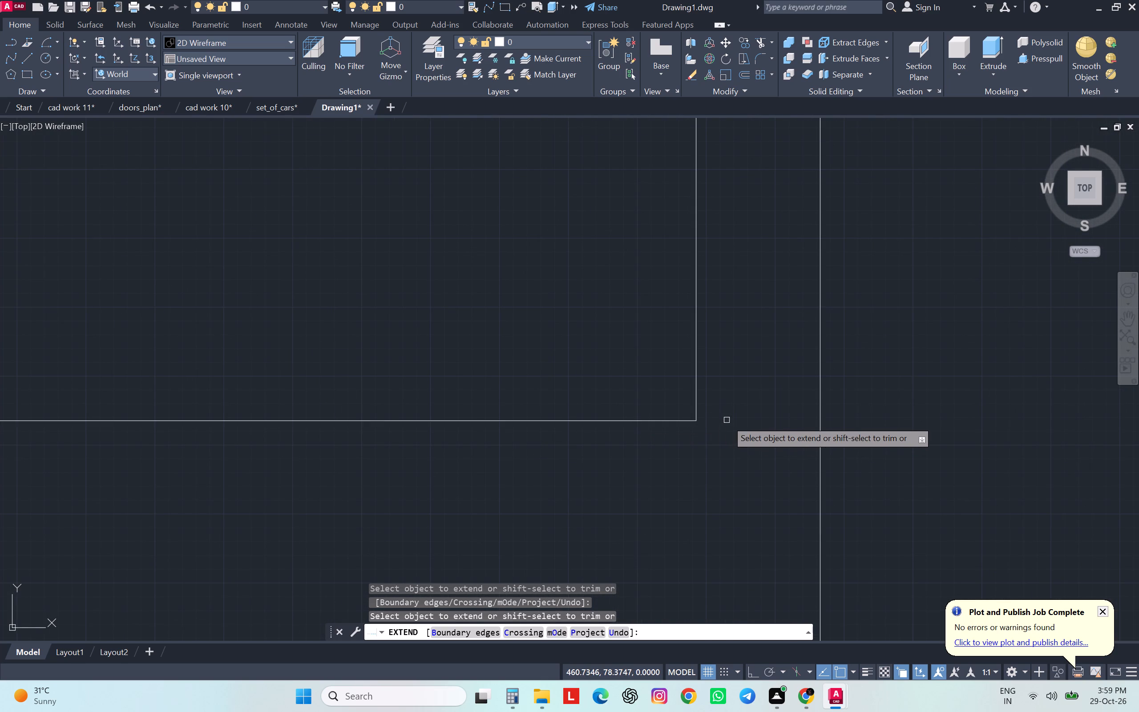
Compare the drafted walls with the plan image and examine the dimensions of the toilet between the two bedrooms.
{"action": "scroll", "coordinate": [727, 420], "scroll_direction": "up", "scroll_amount": 1}
{"action": "scroll", "coordinate": [727, 420], "scroll_direction": "down", "scroll_amount": 8}
{"action": "scroll", "coordinate": [727, 420], "scroll_direction": "up", "scroll_amount": 1}
{"action": "scroll", "coordinate": [727, 420], "scroll_direction": "down", "scroll_amount": 1}
{"action": "scroll", "coordinate": [727, 420], "scroll_direction": "up", "scroll_amount": 2}
{"action": "scroll", "coordinate": [838, 470], "scroll_direction": "down", "scroll_amount": 4}
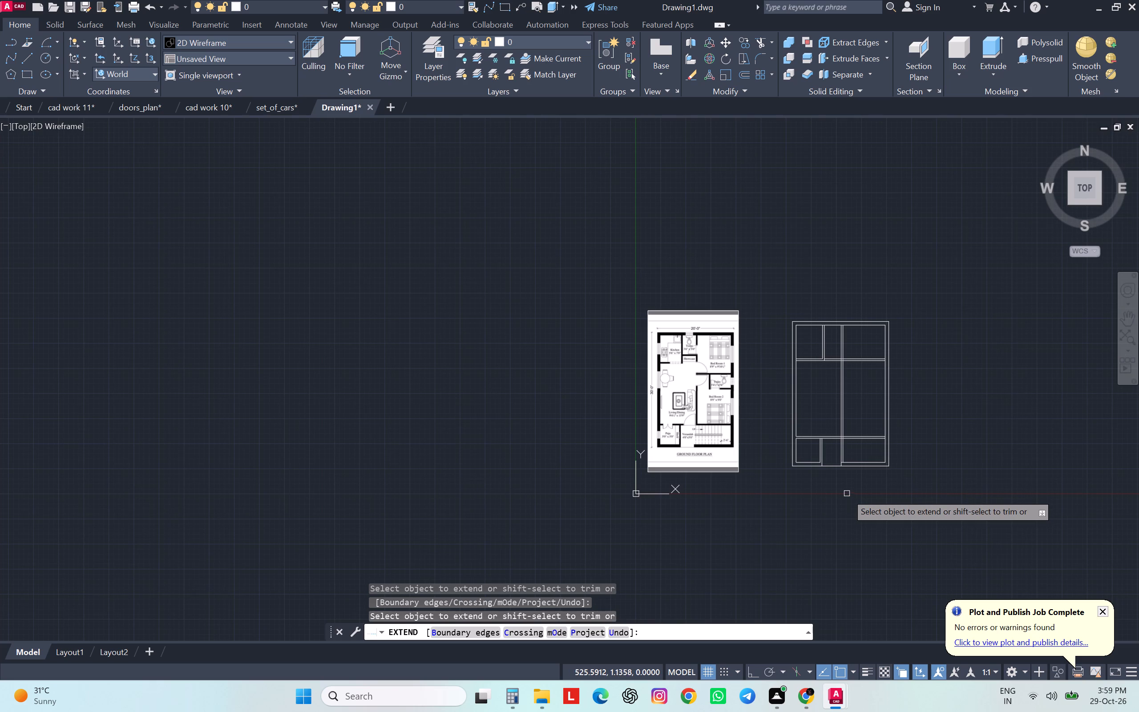
{"action": "middle_click_drag", "start_coordinate": [844, 494], "coordinate": [726, 510]}
{"action": "scroll", "coordinate": [726, 505], "scroll_direction": "down", "scroll_amount": 1}
{"action": "scroll", "coordinate": [725, 499], "scroll_direction": "up", "scroll_amount": 1}
{"action": "scroll", "coordinate": [703, 344], "scroll_direction": "down", "scroll_amount": 1}
{"action": "scroll", "coordinate": [703, 344], "scroll_direction": "up", "scroll_amount": 1}
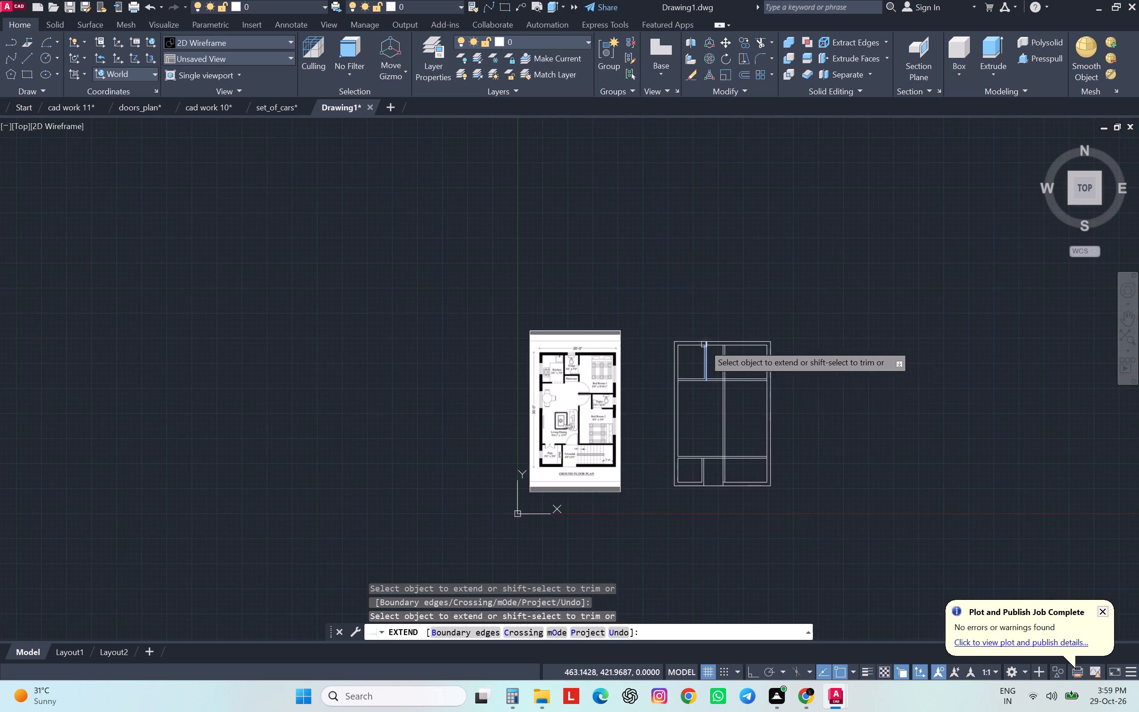
{"action": "scroll", "coordinate": [768, 490], "scroll_direction": "up", "scroll_amount": 1}
{"action": "scroll", "coordinate": [768, 490], "scroll_direction": "down", "scroll_amount": 1}
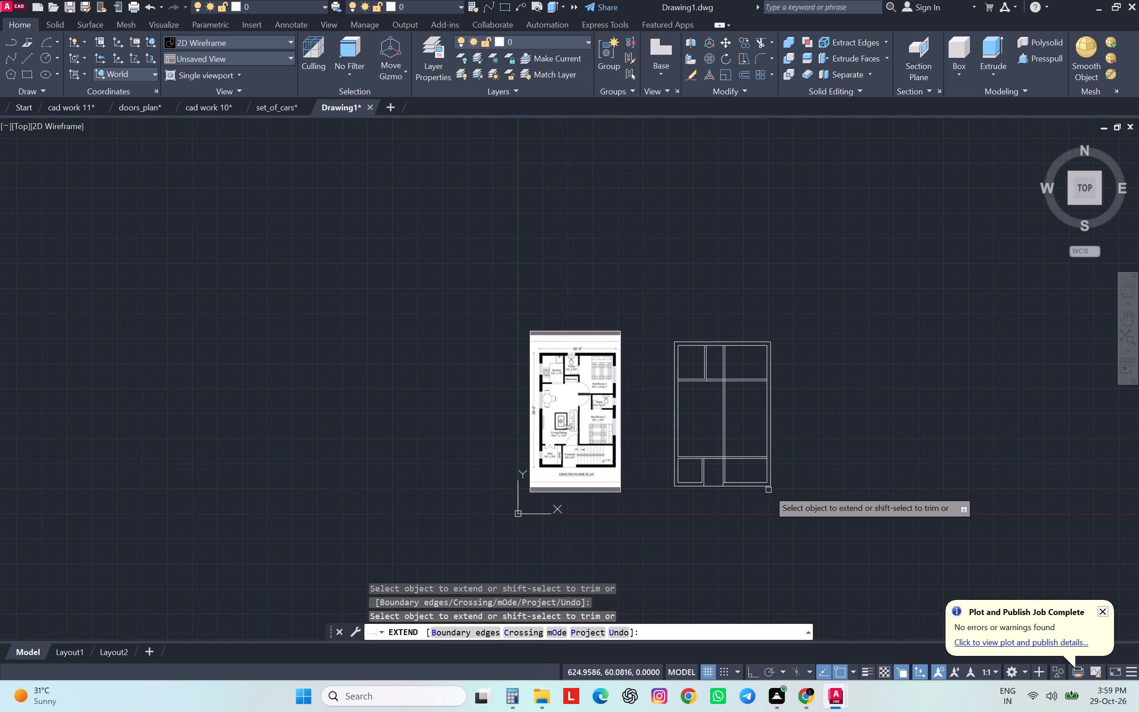
{"action": "scroll", "coordinate": [756, 465], "scroll_direction": "down", "scroll_amount": 1}
{"action": "scroll", "coordinate": [769, 445], "scroll_direction": "up", "scroll_amount": 1}
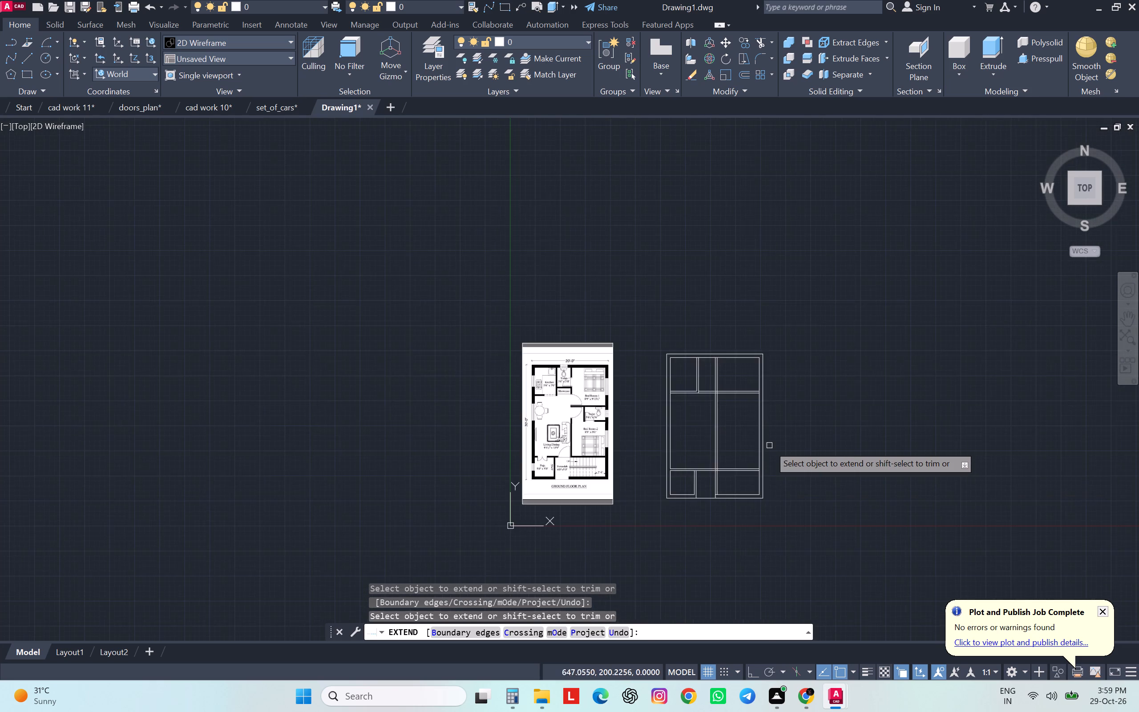
{"action": "scroll", "coordinate": [769, 445], "scroll_direction": "up", "scroll_amount": 1}
{"action": "scroll", "coordinate": [769, 445], "scroll_direction": "down", "scroll_amount": 1}
{"action": "scroll", "coordinate": [769, 445], "scroll_direction": "up", "scroll_amount": 3}
{"action": "scroll", "coordinate": [769, 445], "scroll_direction": "down", "scroll_amount": 2}
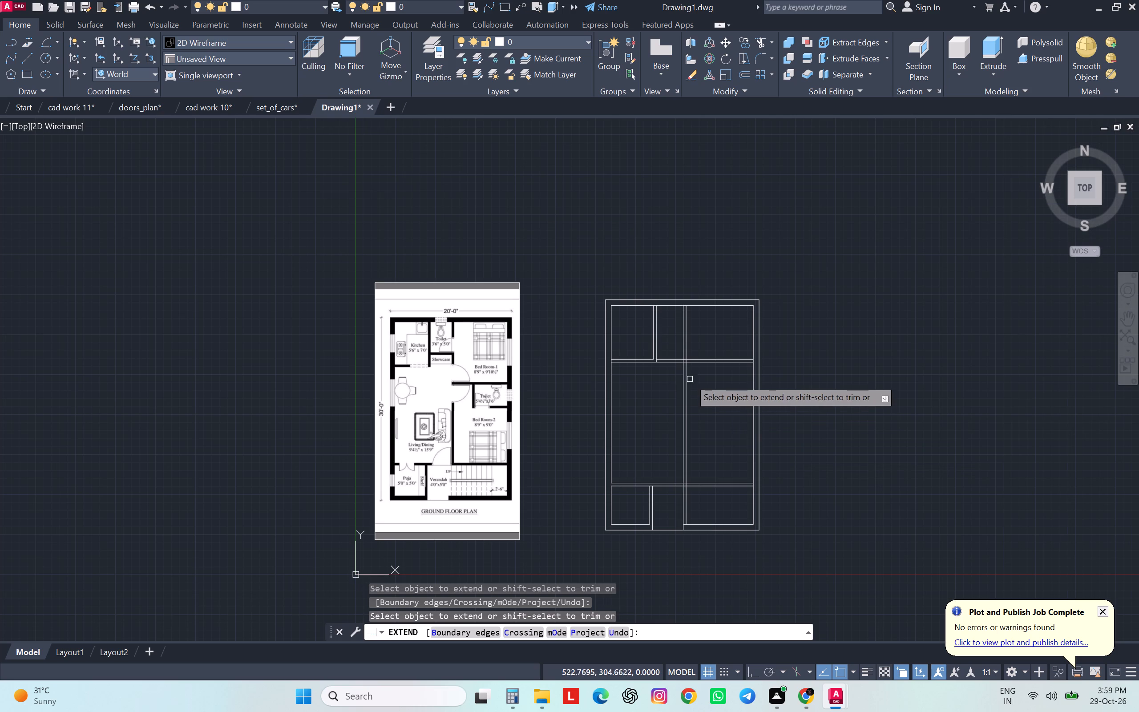
{"action": "scroll", "coordinate": [431, 332], "scroll_direction": "up", "scroll_amount": 2}
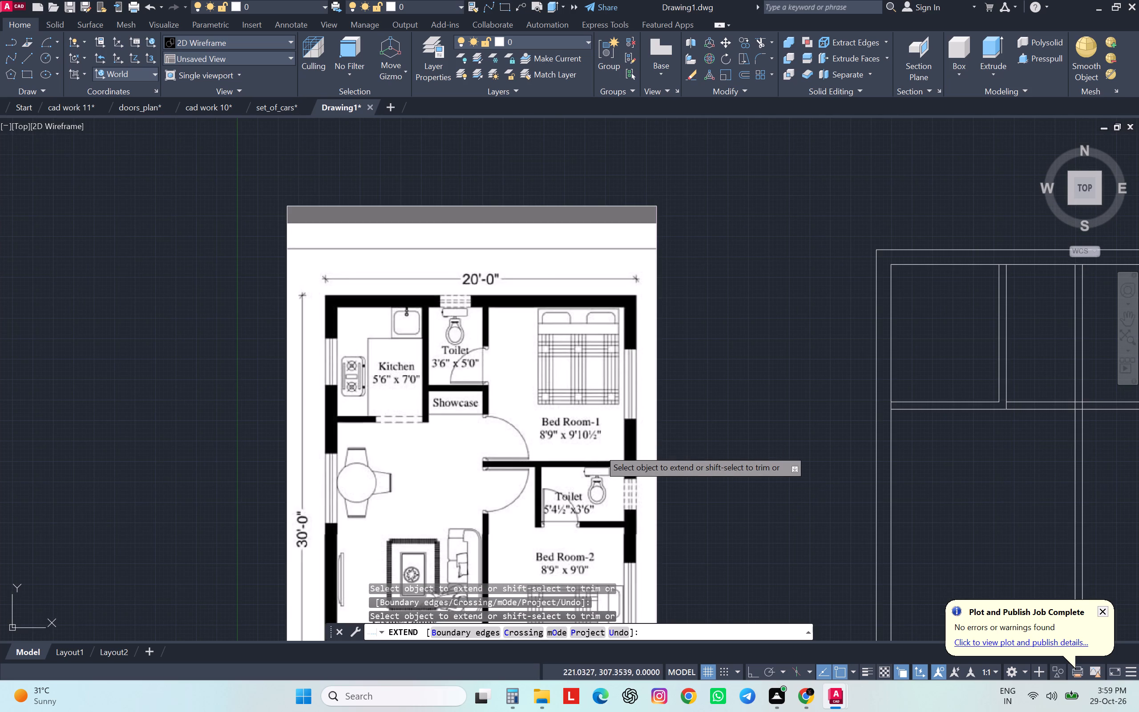
{"action": "key", "text": "Escape"}
{"action": "key", "text": "Escape"}
{"action": "key", "text": "Escape"}
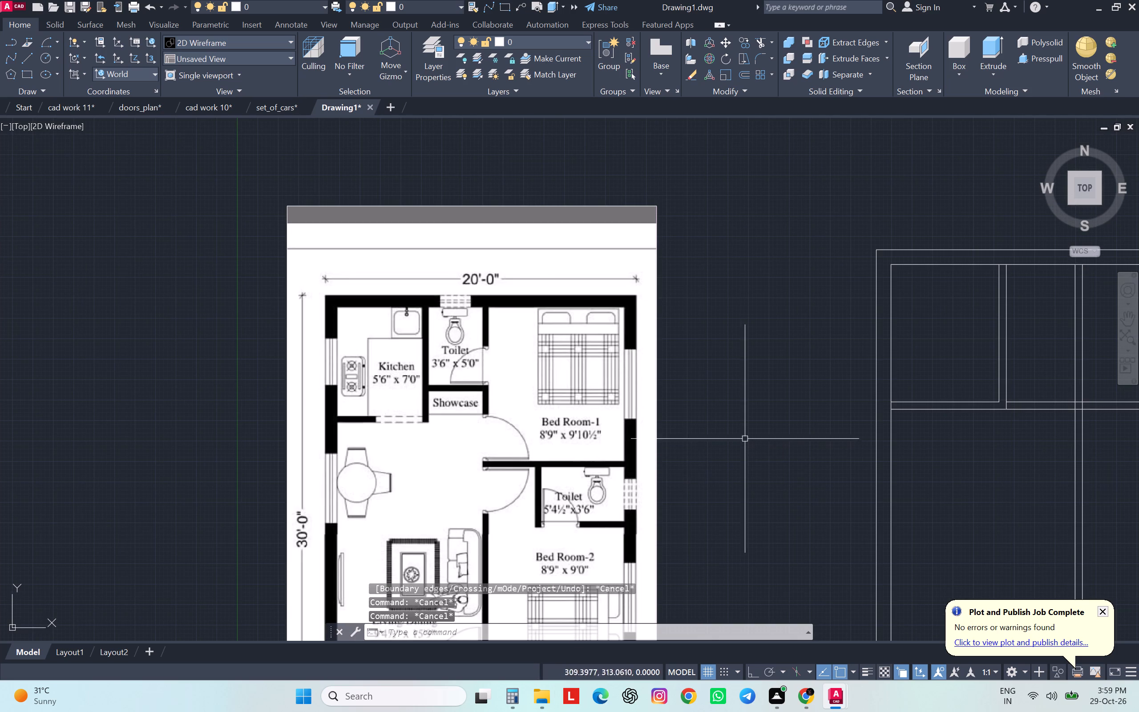
{"action": "middle_click_drag", "start_coordinate": [808, 412], "coordinate": [639, 307]}
{"action": "scroll", "coordinate": [639, 307], "scroll_direction": "down", "scroll_amount": 1}
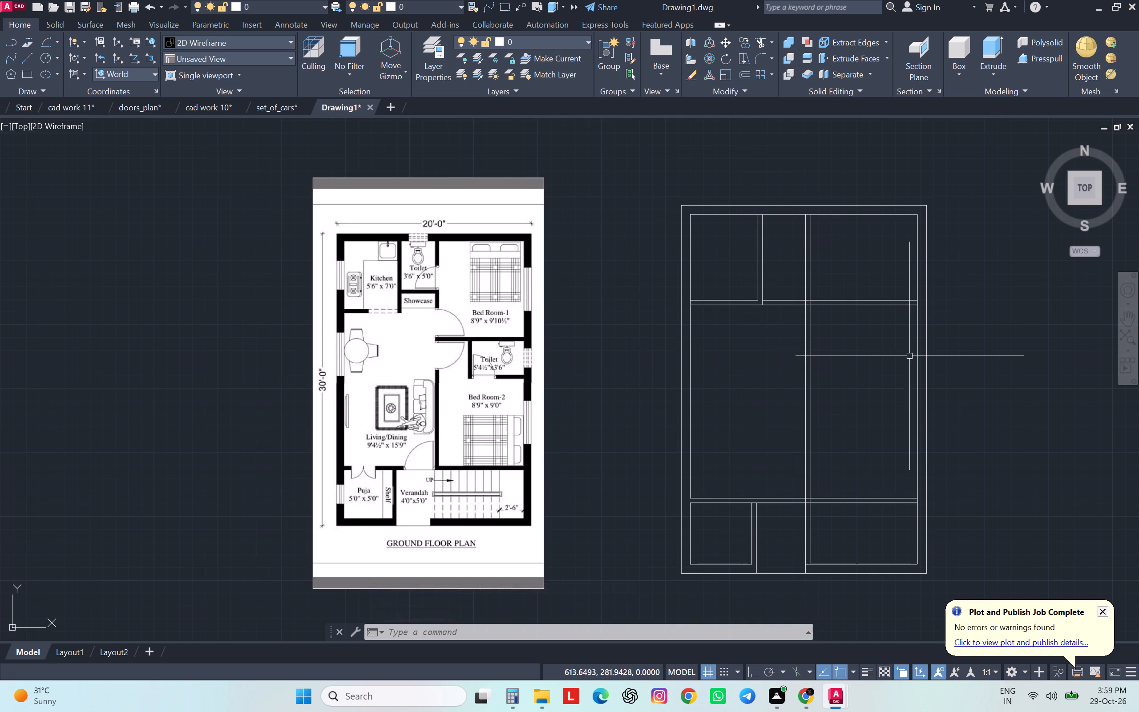
{"action": "scroll", "coordinate": [506, 363], "scroll_direction": "up", "scroll_amount": 3}
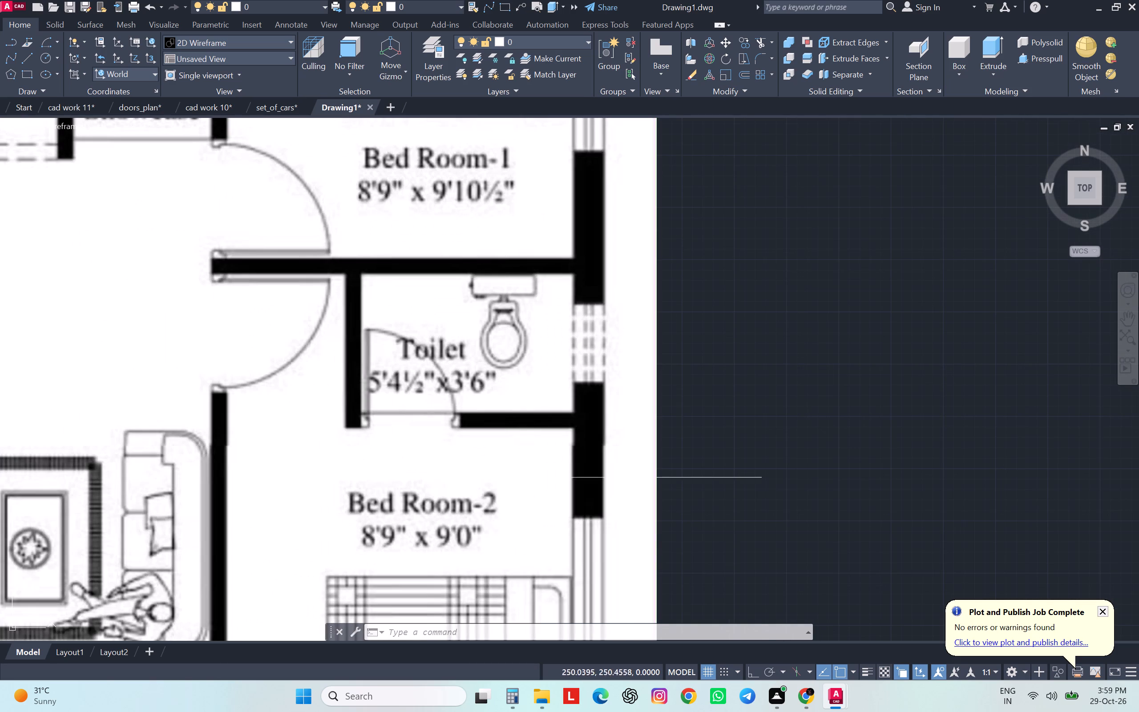
Switch to Calculator and compute 5 × 12 plus 4.5 to convert the bedroom toilet's 5'4½" width to inches.
{"action": "left_click", "coordinate": [510, 700]}
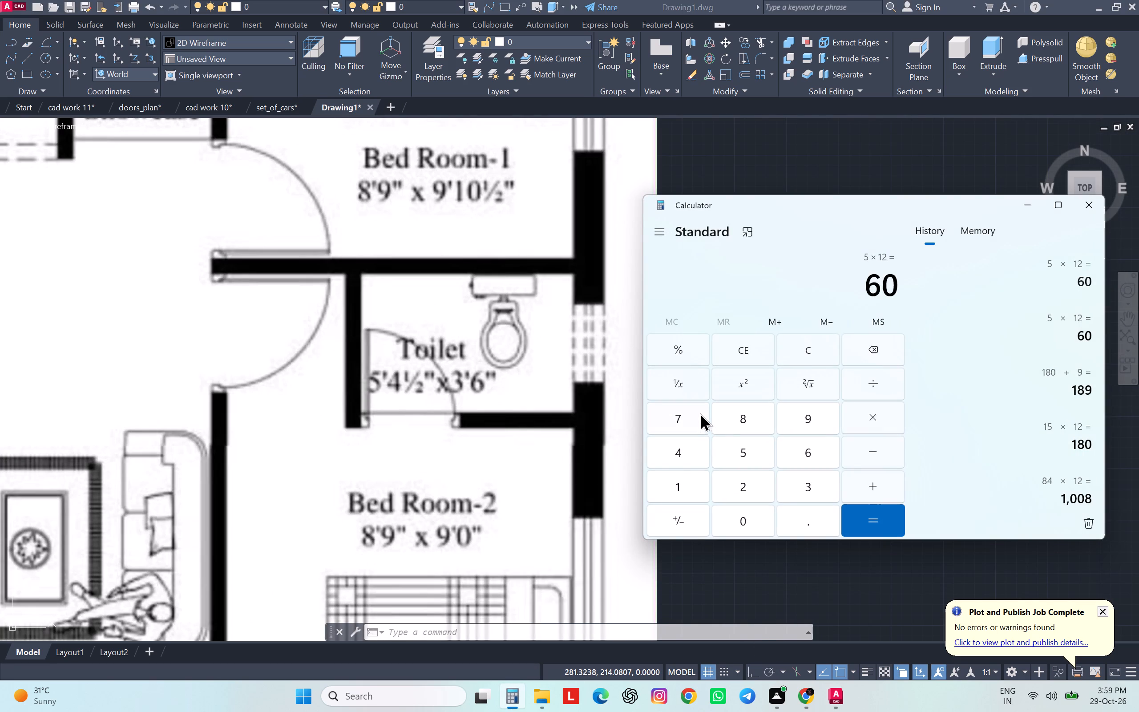
{"action": "double_click", "coordinate": [816, 341]}
{"action": "left_click", "coordinate": [744, 453]}
{"action": "left_click", "coordinate": [883, 418]}
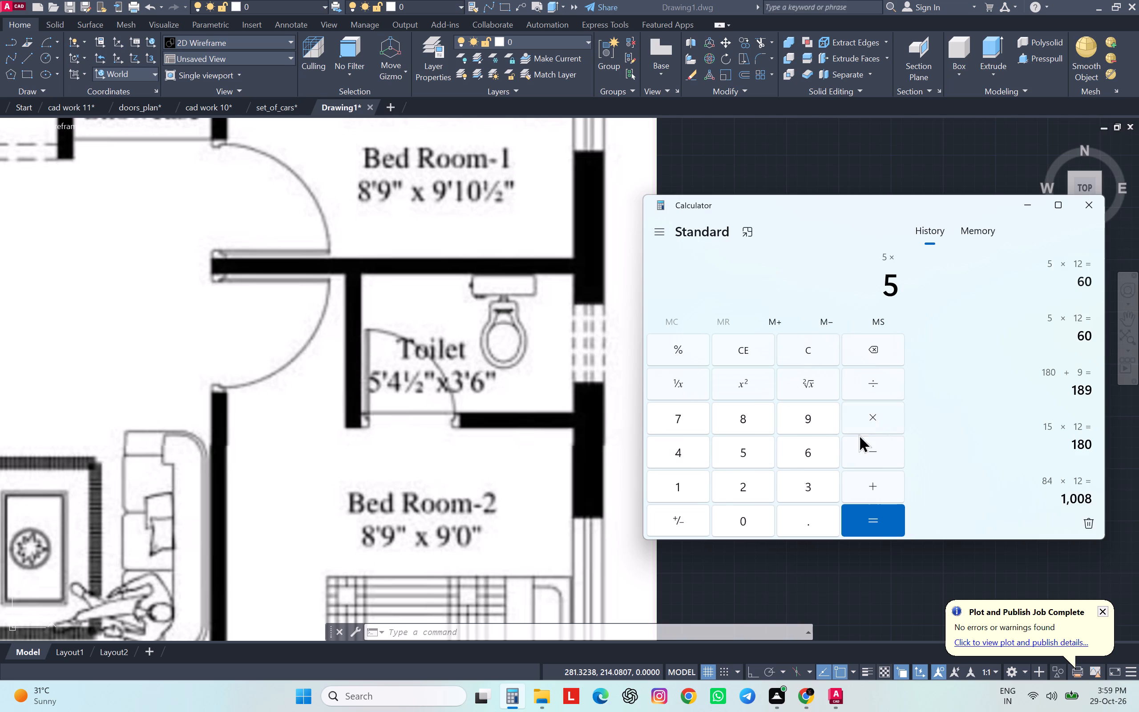
{"action": "left_click", "coordinate": [683, 492]}
{"action": "left_click", "coordinate": [750, 485]}
{"action": "left_click", "coordinate": [878, 522]}
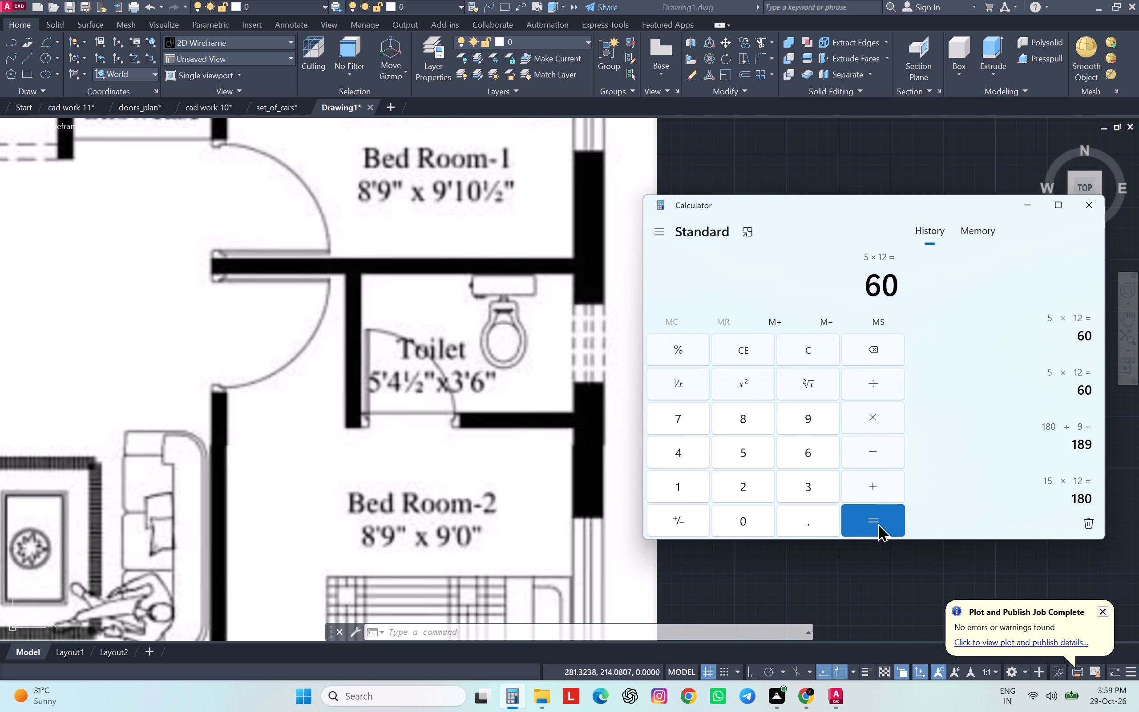
{"action": "left_click", "coordinate": [879, 485]}
{"action": "left_click", "coordinate": [677, 445]}
{"action": "left_click_drag", "start_coordinate": [813, 523], "coordinate": [807, 519]}
{"action": "left_click", "coordinate": [747, 453]}
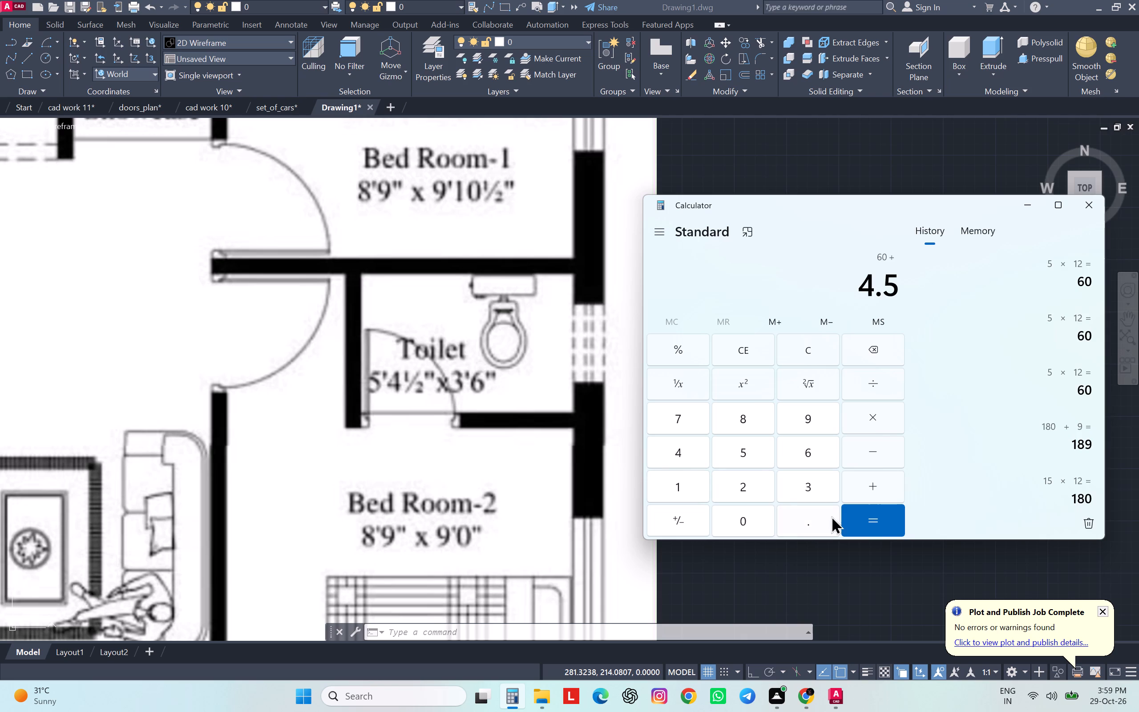
{"action": "left_click", "coordinate": [874, 518]}
{"action": "left_click", "coordinate": [1027, 203]}
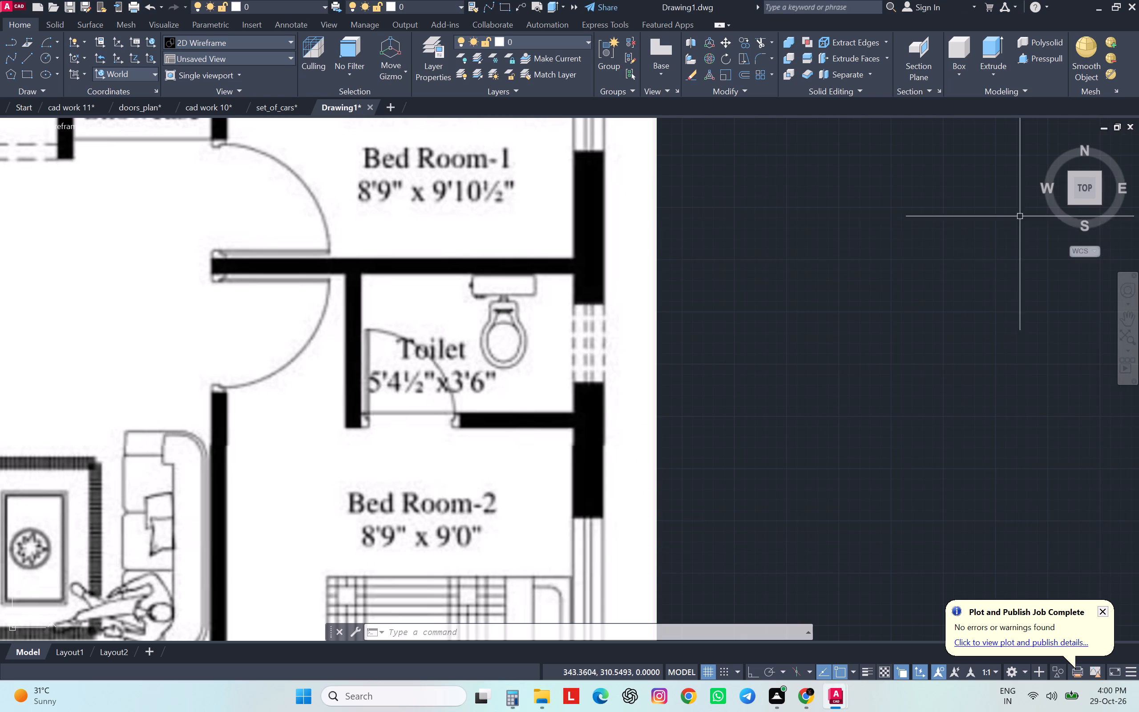
Trim the right wall's inner line between the double lines of the upper and lower cross walls, opening both wall junctions.
{"action": "scroll", "coordinate": [842, 340], "scroll_direction": "down", "scroll_amount": 2}
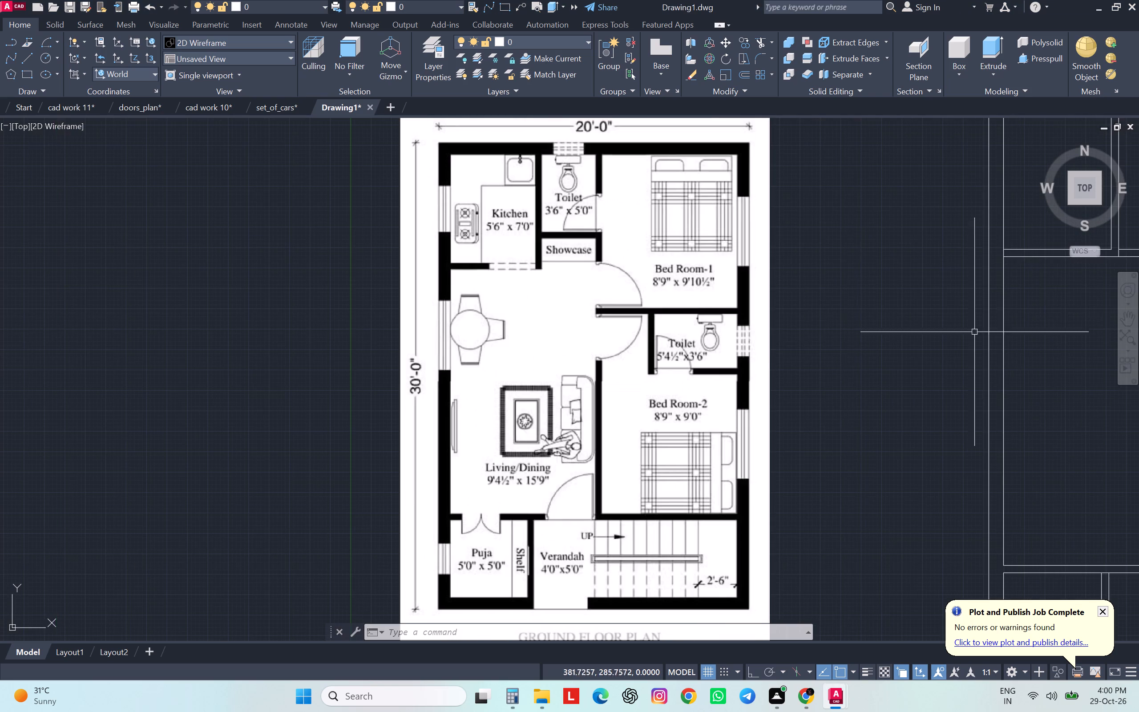
{"action": "scroll", "coordinate": [1012, 305], "scroll_direction": "down", "scroll_amount": 1}
{"action": "middle_click_drag", "start_coordinate": [1012, 305], "coordinate": [487, 301]}
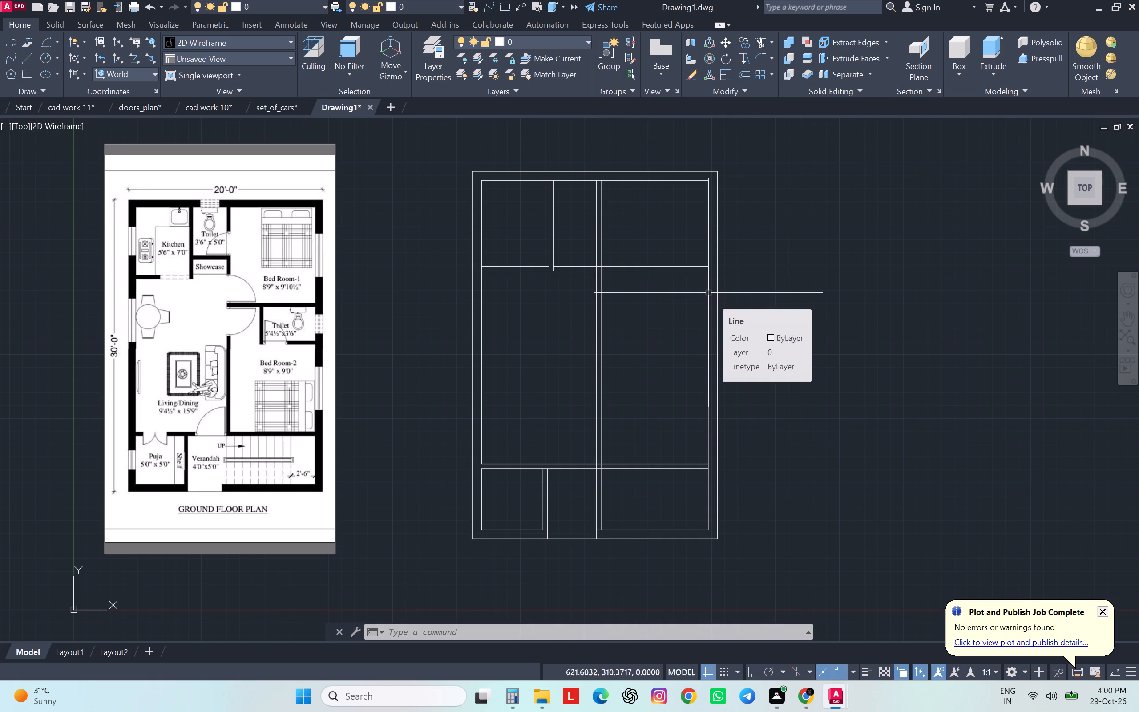
{"action": "type", "text": "TR"}
{"action": "key", "text": "space"}
{"action": "scroll", "coordinate": [695, 267], "scroll_direction": "up", "scroll_amount": 1}
{"action": "scroll", "coordinate": [695, 267], "scroll_direction": "down", "scroll_amount": 1}
{"action": "scroll", "coordinate": [695, 267], "scroll_direction": "up", "scroll_amount": 3}
{"action": "scroll", "coordinate": [695, 267], "scroll_direction": "down", "scroll_amount": 1}
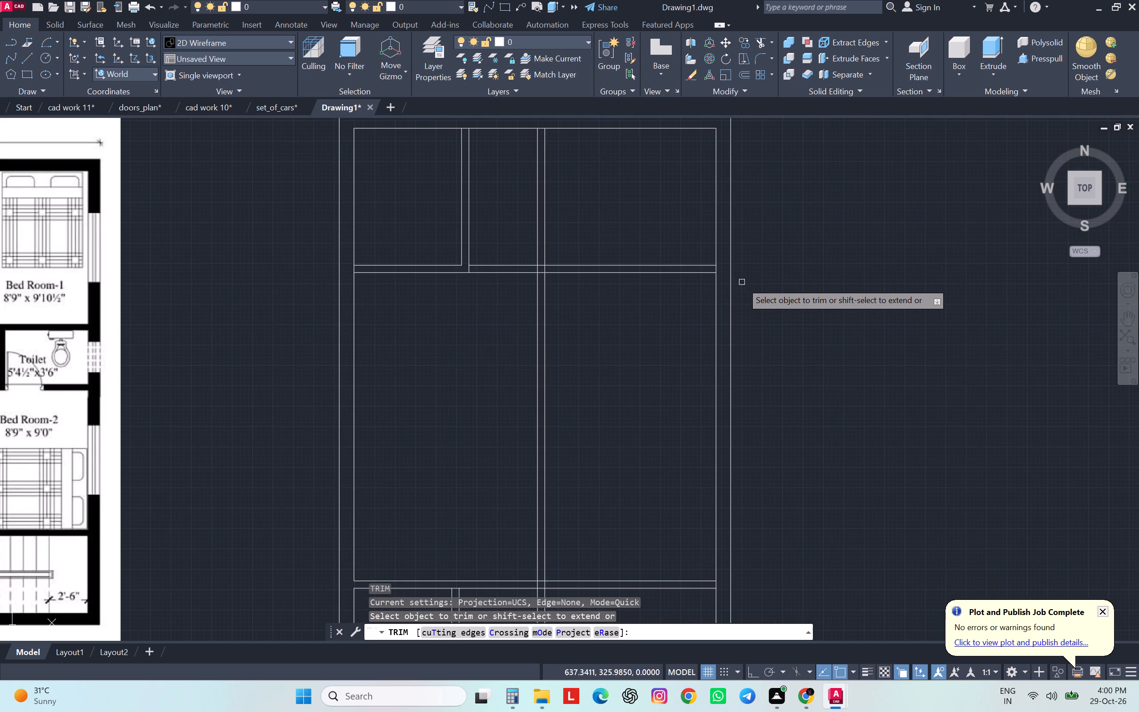
{"action": "scroll", "coordinate": [723, 267], "scroll_direction": "up", "scroll_amount": 5}
{"action": "left_click_drag", "start_coordinate": [699, 274], "coordinate": [690, 273]}
{"action": "left_click", "coordinate": [646, 273]}
{"action": "scroll", "coordinate": [648, 272], "scroll_direction": "down", "scroll_amount": 1}
{"action": "scroll", "coordinate": [648, 272], "scroll_direction": "up", "scroll_amount": 1}
{"action": "scroll", "coordinate": [648, 272], "scroll_direction": "down", "scroll_amount": 4}
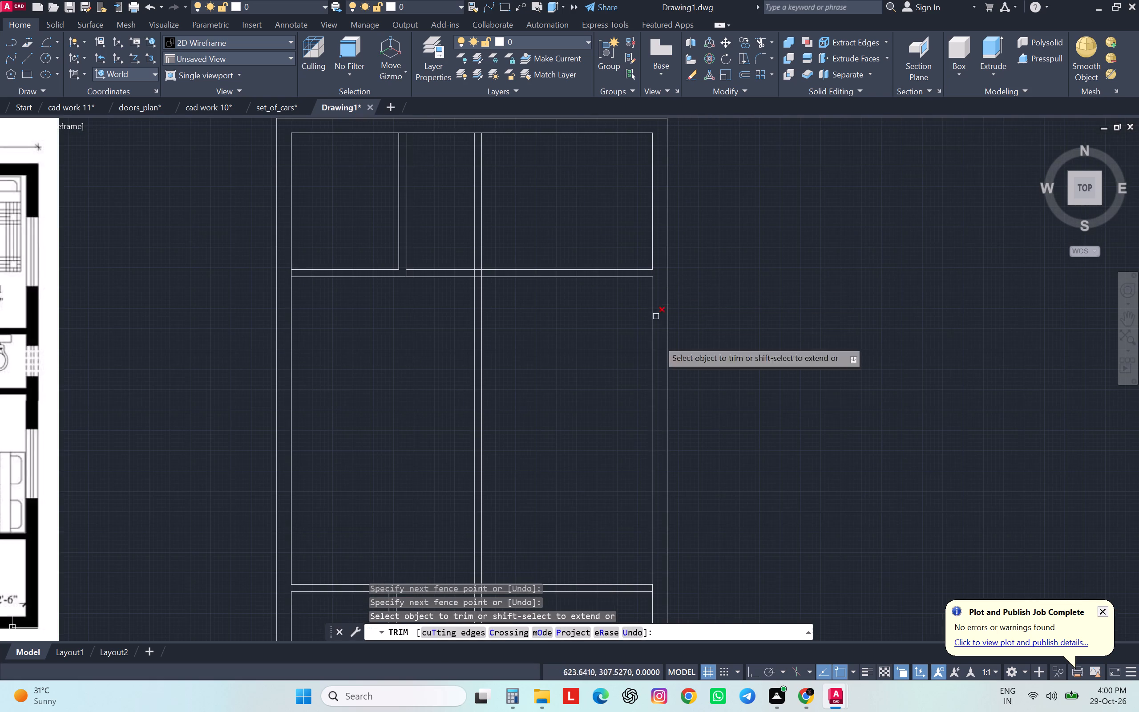
{"action": "scroll", "coordinate": [653, 598], "scroll_direction": "up", "scroll_amount": 5}
{"action": "scroll", "coordinate": [652, 598], "scroll_direction": "down", "scroll_amount": 1}
{"action": "scroll", "coordinate": [652, 598], "scroll_direction": "up", "scroll_amount": 3}
{"action": "left_click_drag", "start_coordinate": [699, 476], "coordinate": [695, 476]}
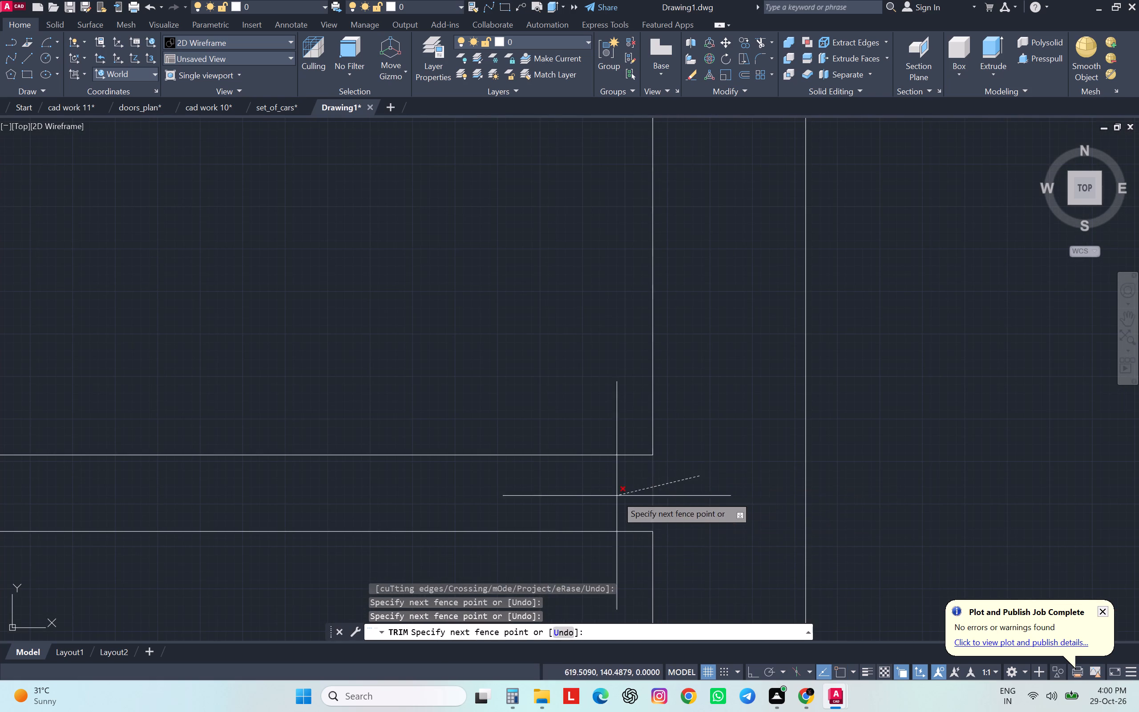
{"action": "left_click", "coordinate": [617, 496]}
{"action": "scroll", "coordinate": [618, 492], "scroll_direction": "down", "scroll_amount": 4}
{"action": "scroll", "coordinate": [641, 459], "scroll_direction": "down", "scroll_amount": 5}
{"action": "key", "text": "Escape"}
{"action": "key", "text": "Escape"}
{"action": "key", "text": "Escape"}
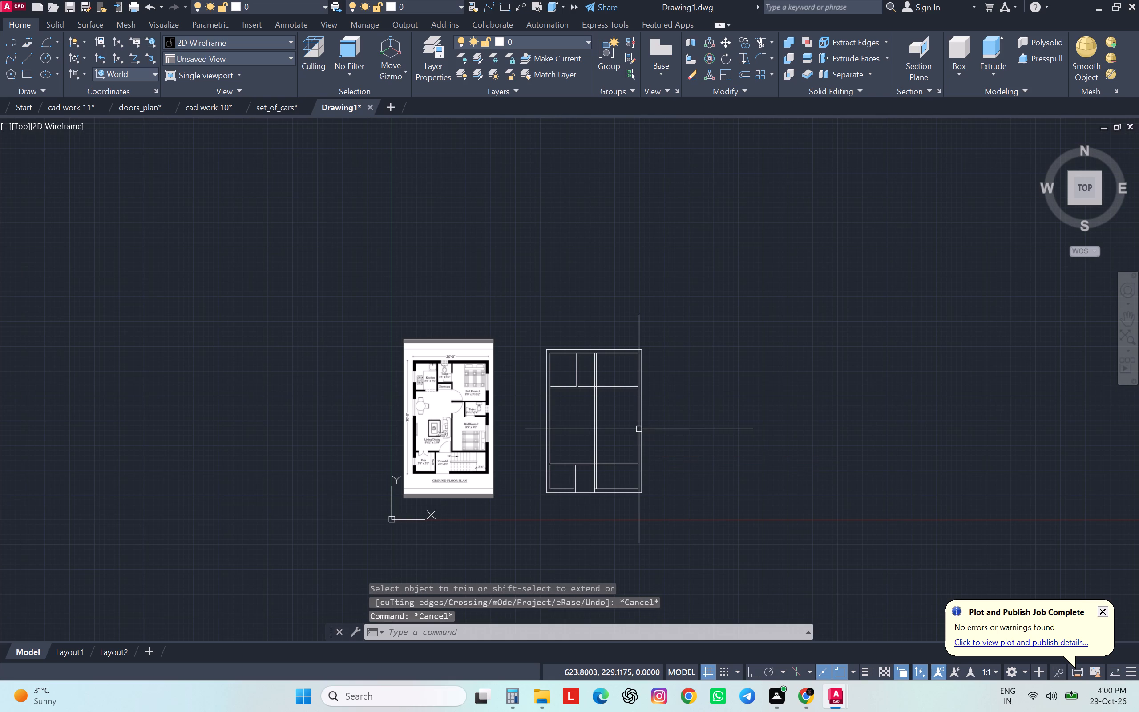
Offset the right wall's inner line 64 inward, between the upper and lower cross walls, for the bedroom toilet's side wall.
{"action": "key", "text": "o"}
{"action": "key", "text": "Return"}
{"action": "type", "text": "68"}
{"action": "key", "text": "BackSpace"}
{"action": "type", "text": "4."}
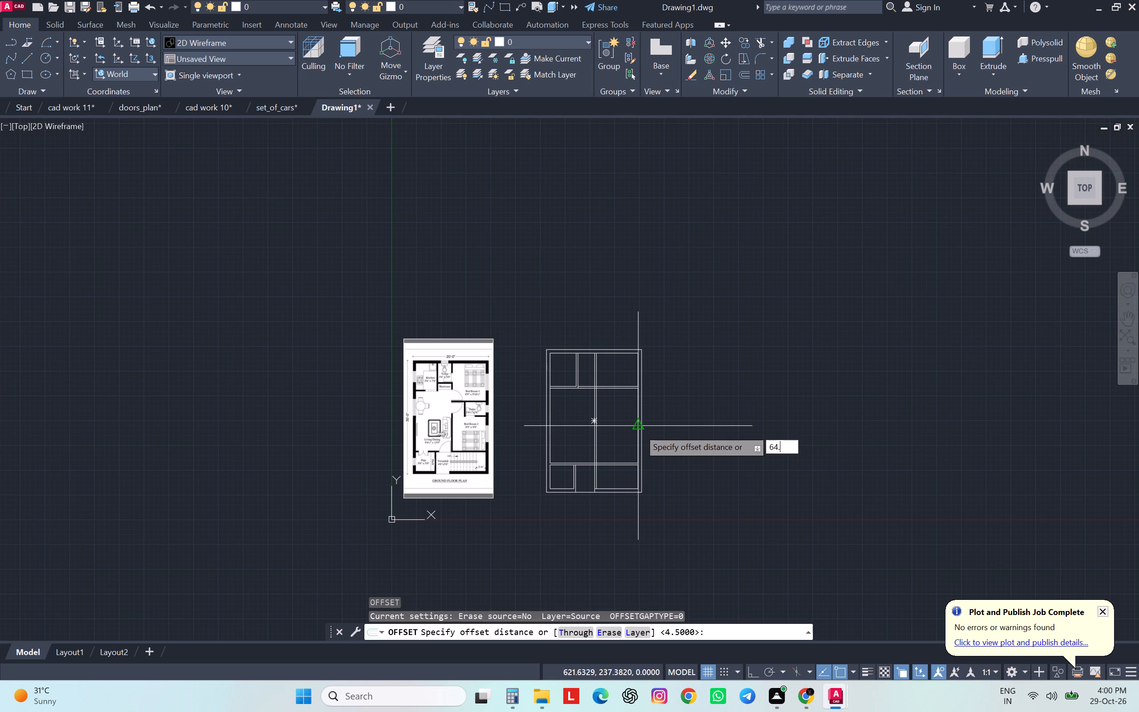
{"action": "key", "text": "Return"}
{"action": "scroll", "coordinate": [639, 429], "scroll_direction": "up", "scroll_amount": 1}
{"action": "scroll", "coordinate": [639, 429], "scroll_direction": "down", "scroll_amount": 1}
{"action": "scroll", "coordinate": [639, 429], "scroll_direction": "up", "scroll_amount": 2}
{"action": "left_click", "coordinate": [639, 429]}
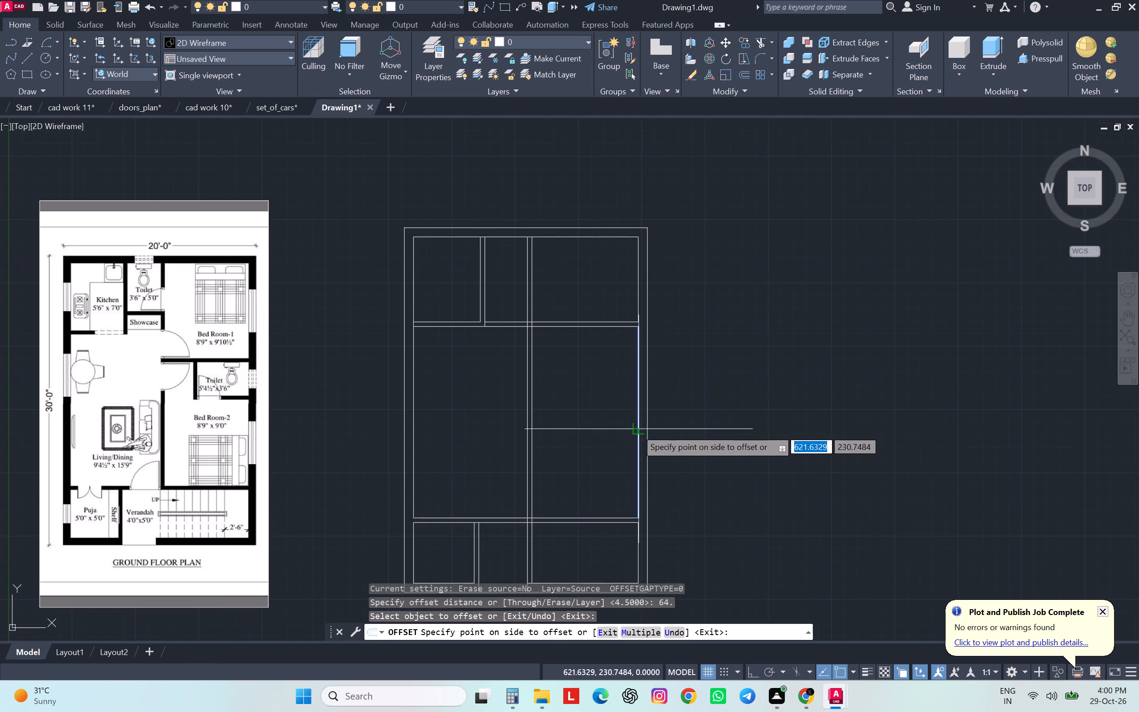
{"action": "left_click", "coordinate": [600, 447]}
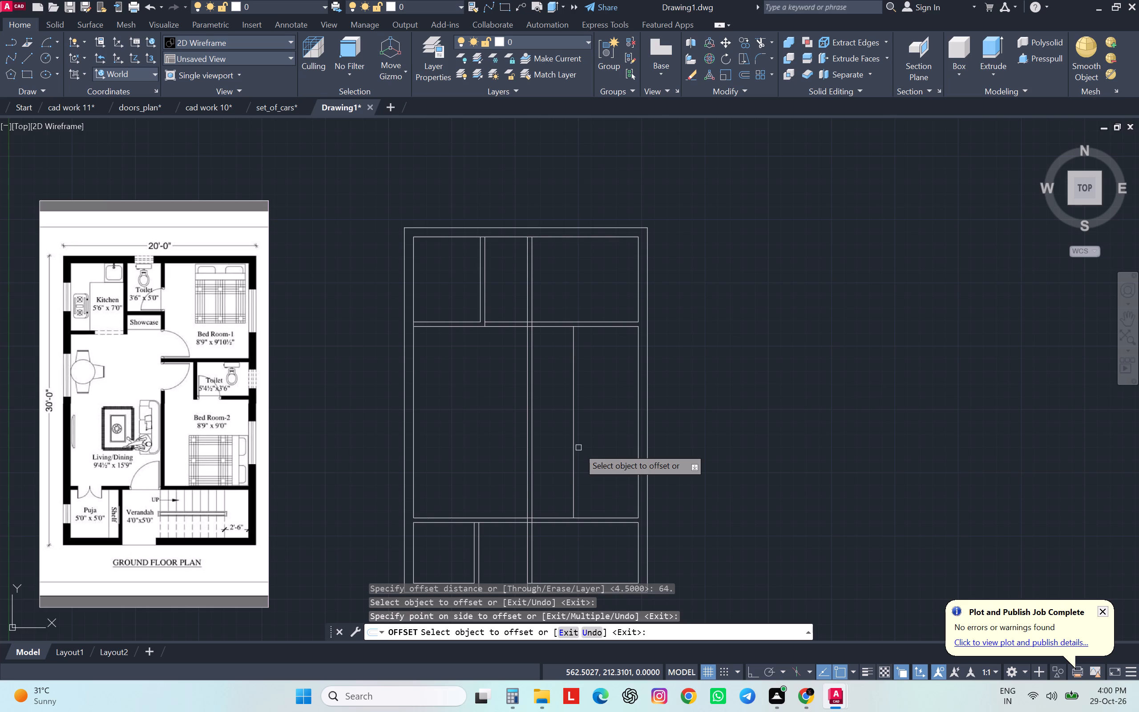
{"action": "key", "text": "Escape"}
{"action": "key", "text": "Escape"}
{"action": "key", "text": "Escape"}
{"action": "key", "text": "Escape"}
{"action": "key", "text": "Escape"}
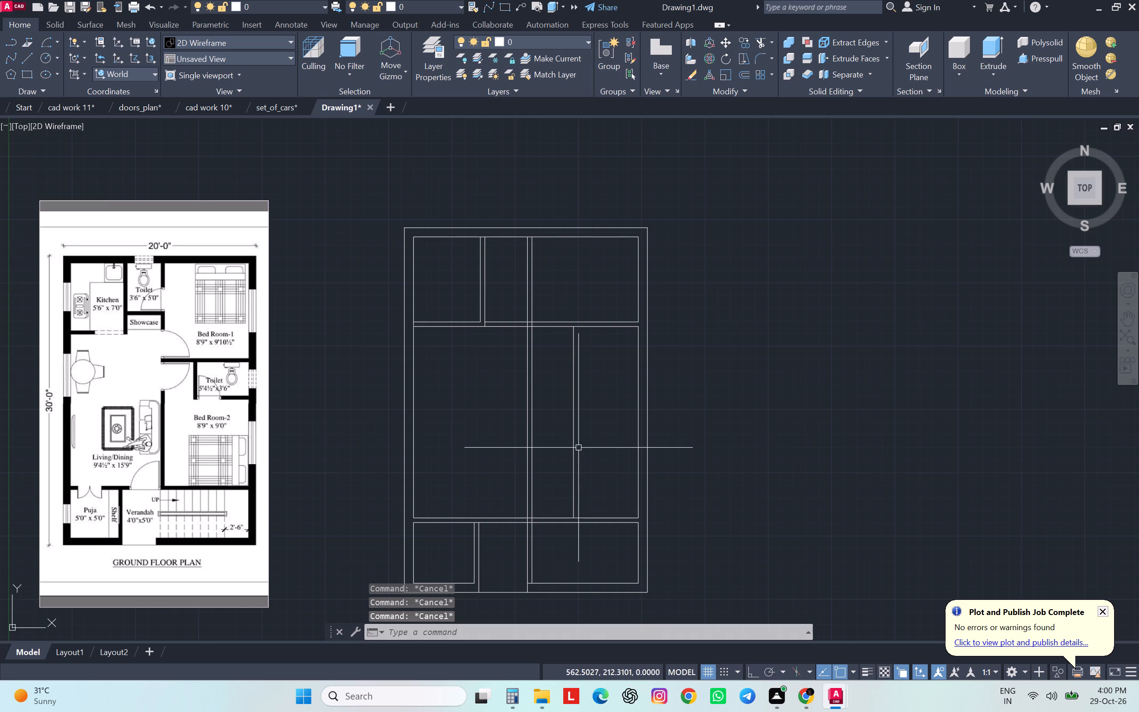
Offset the new toilet side line 4.5 away from the right wall to give that wall its thickness.
{"action": "key", "text": "o"}
{"action": "key", "text": "Return"}
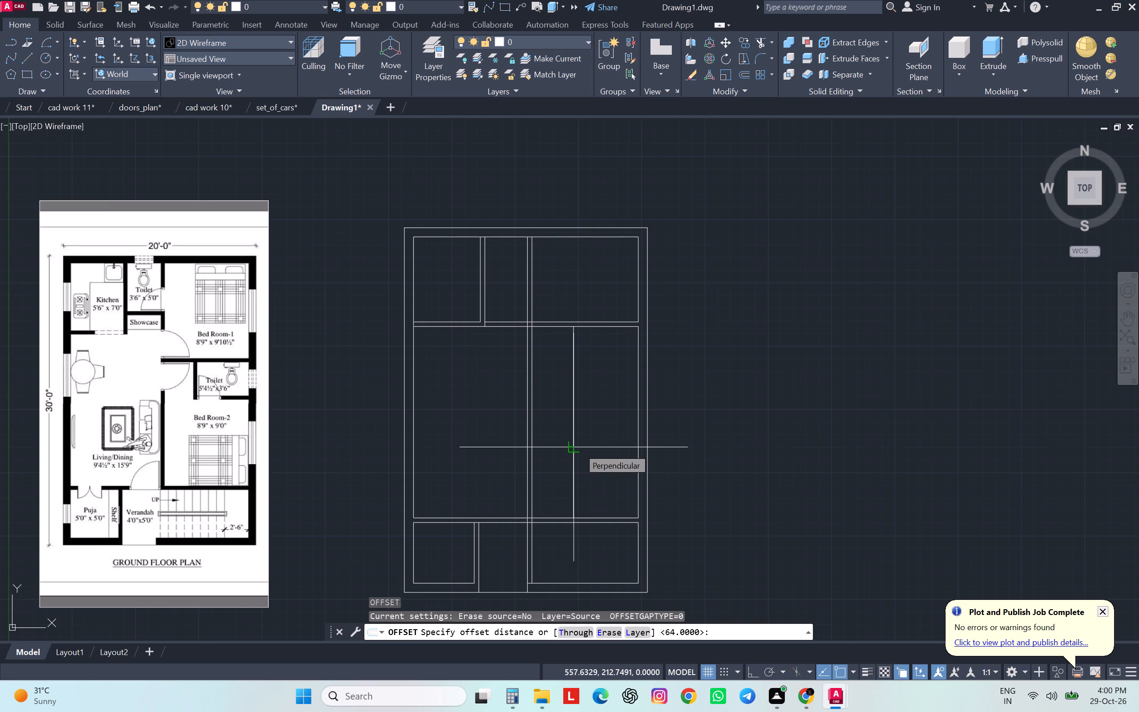
{"action": "type", "text": "4.5"}
{"action": "key", "text": "Return"}
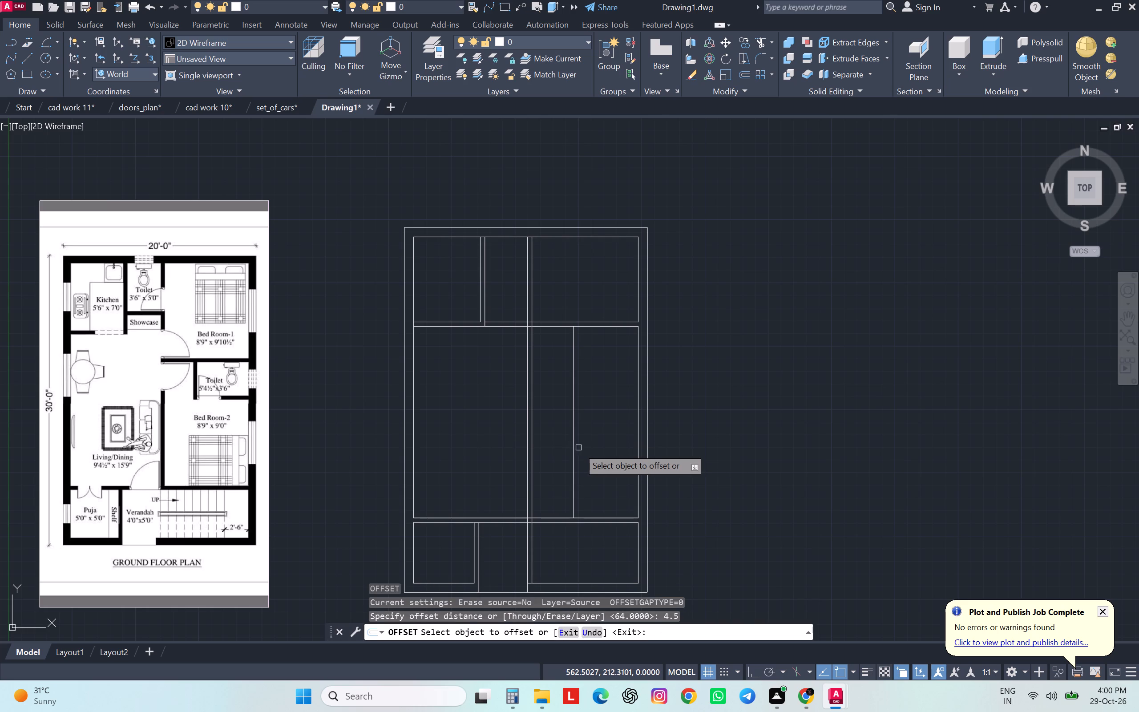
{"action": "left_click", "coordinate": [573, 447]}
{"action": "left_click", "coordinate": [560, 450]}
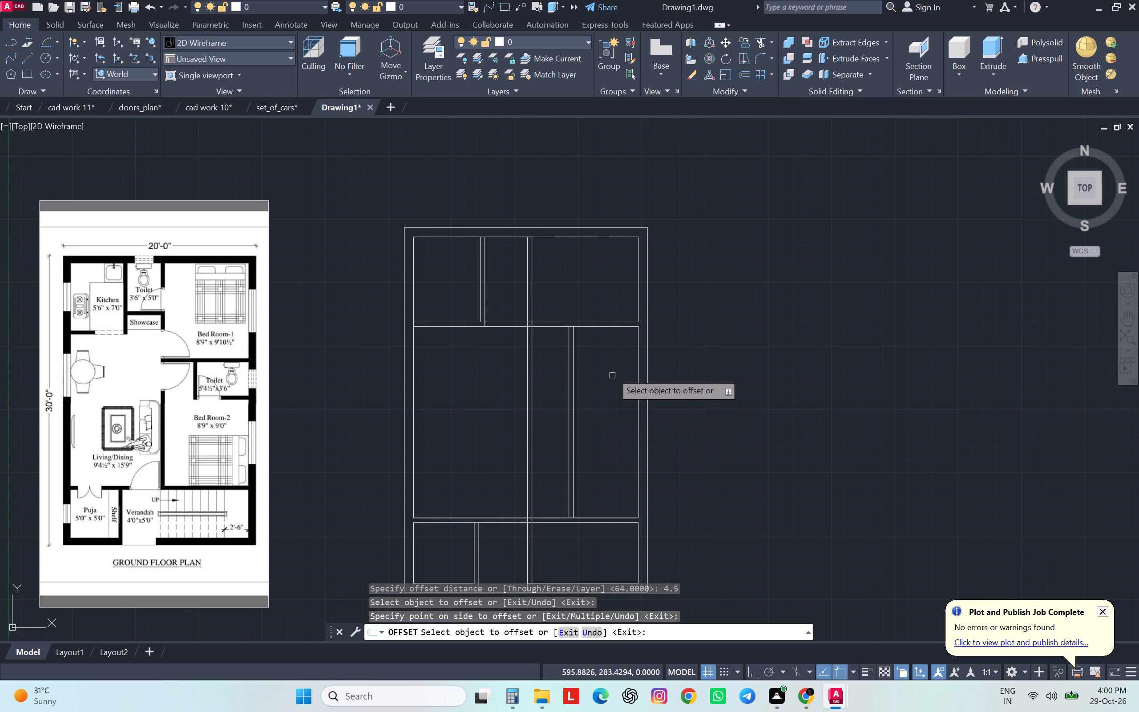
{"action": "key", "text": "Escape"}
{"action": "key", "text": "Escape"}
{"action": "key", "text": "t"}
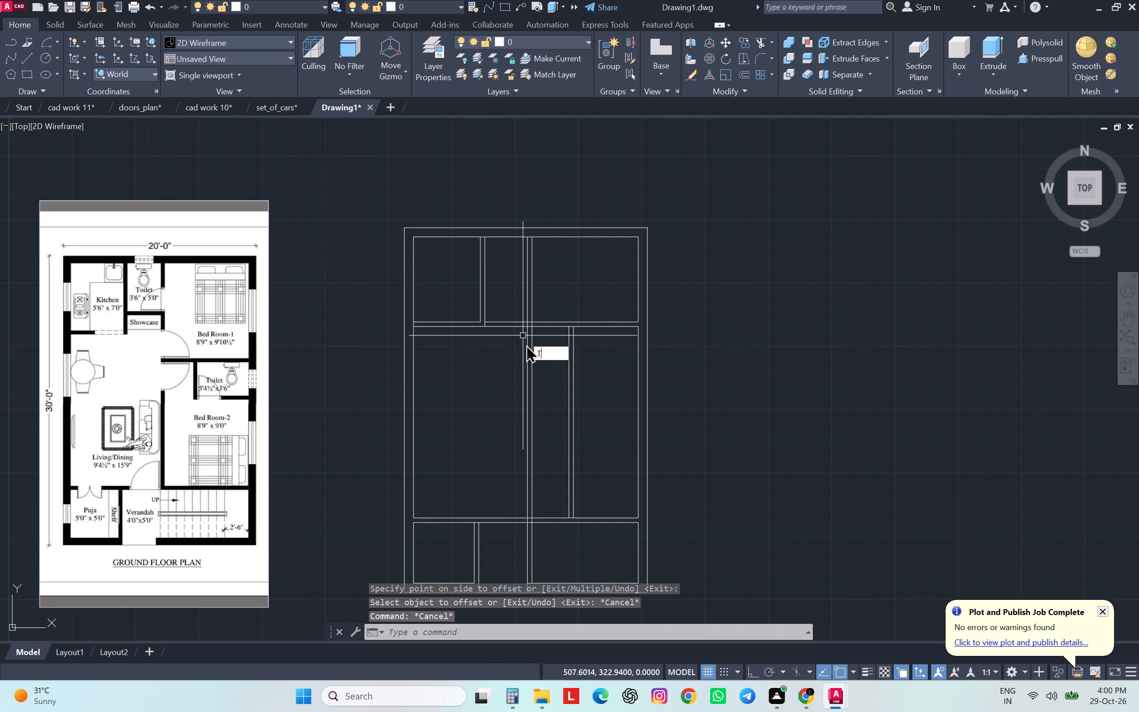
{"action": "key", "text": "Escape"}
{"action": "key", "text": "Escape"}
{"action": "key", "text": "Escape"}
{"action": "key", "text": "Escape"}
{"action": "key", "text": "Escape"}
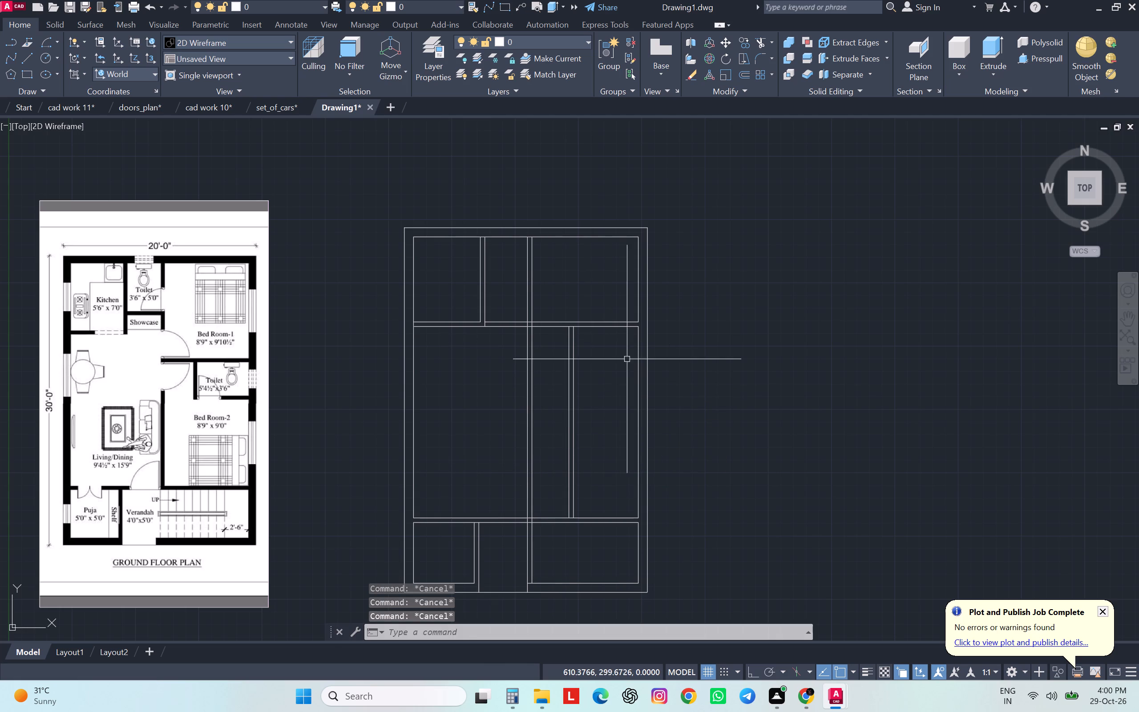
Switch to Calculator and compute 3 × 12 plus 6 to convert the bedroom toilet's 3'6" dimension to inches.
{"action": "key", "text": "o"}
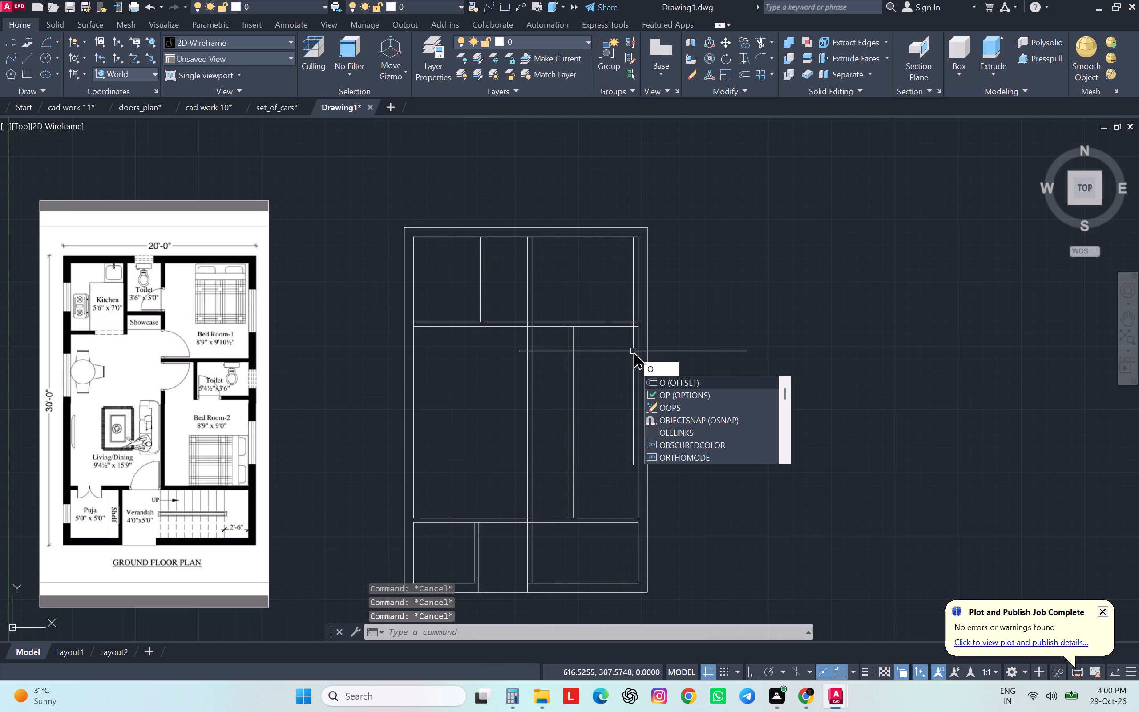
{"action": "key", "text": "Return"}
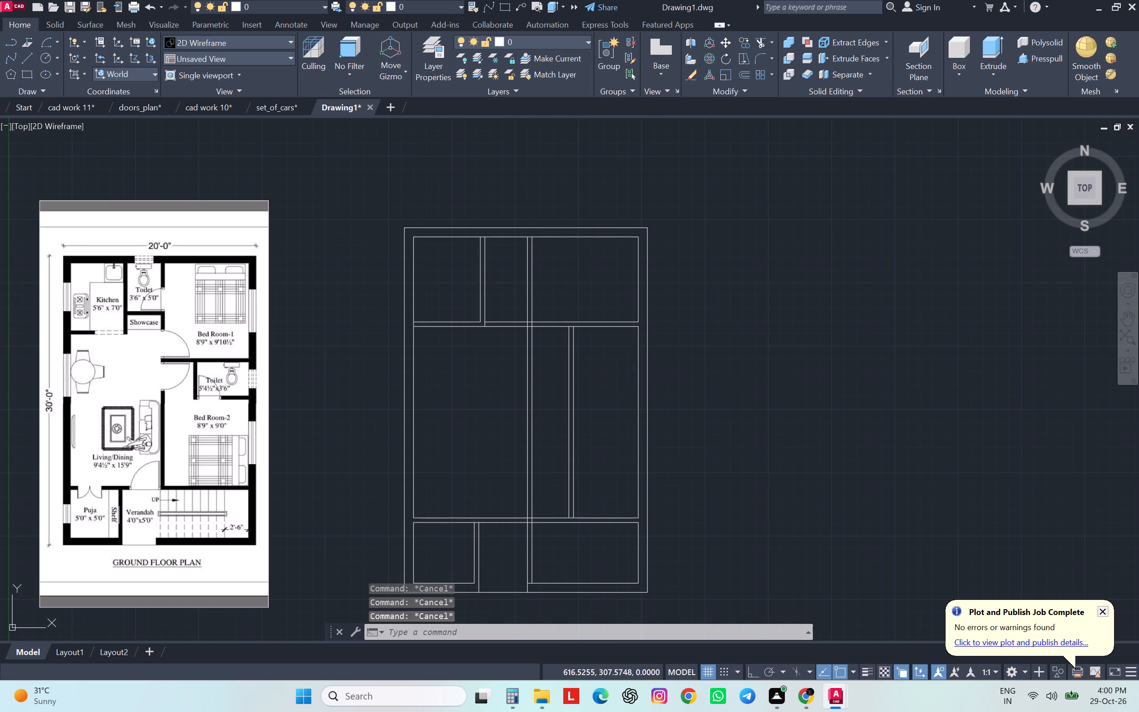
{"action": "scroll", "coordinate": [248, 389], "scroll_direction": "down", "scroll_amount": 1}
{"action": "scroll", "coordinate": [248, 389], "scroll_direction": "up", "scroll_amount": 1}
{"action": "scroll", "coordinate": [248, 389], "scroll_direction": "down", "scroll_amount": 1}
{"action": "scroll", "coordinate": [248, 389], "scroll_direction": "up", "scroll_amount": 3}
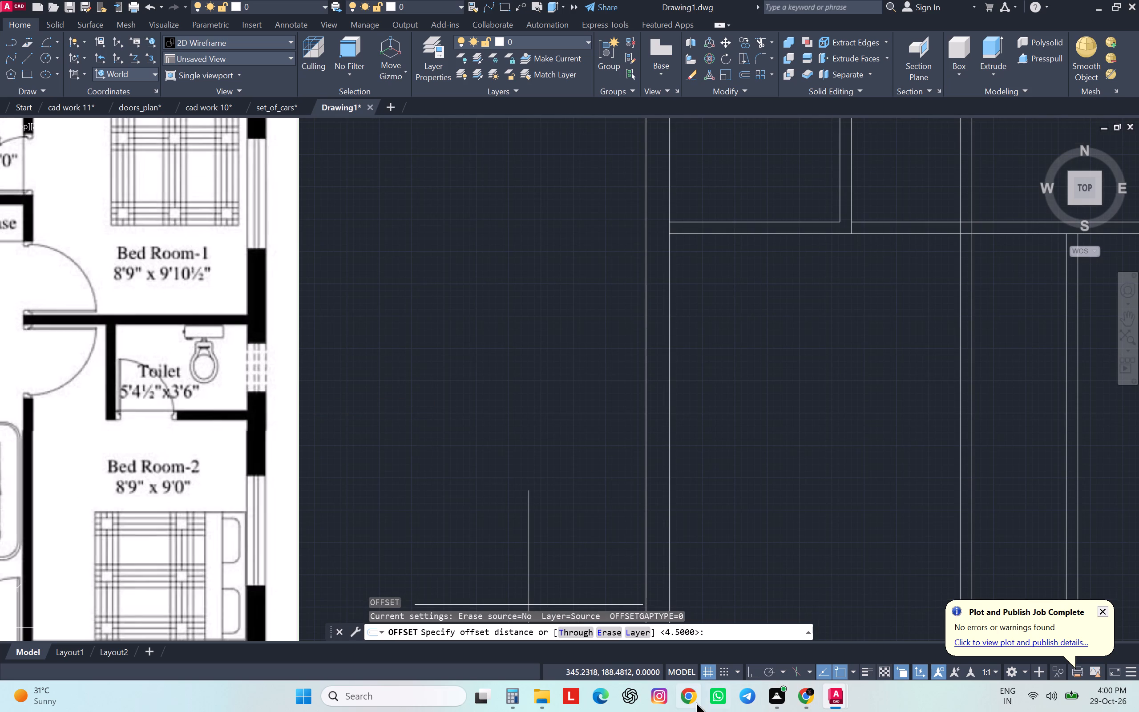
{"action": "left_click", "coordinate": [513, 692]}
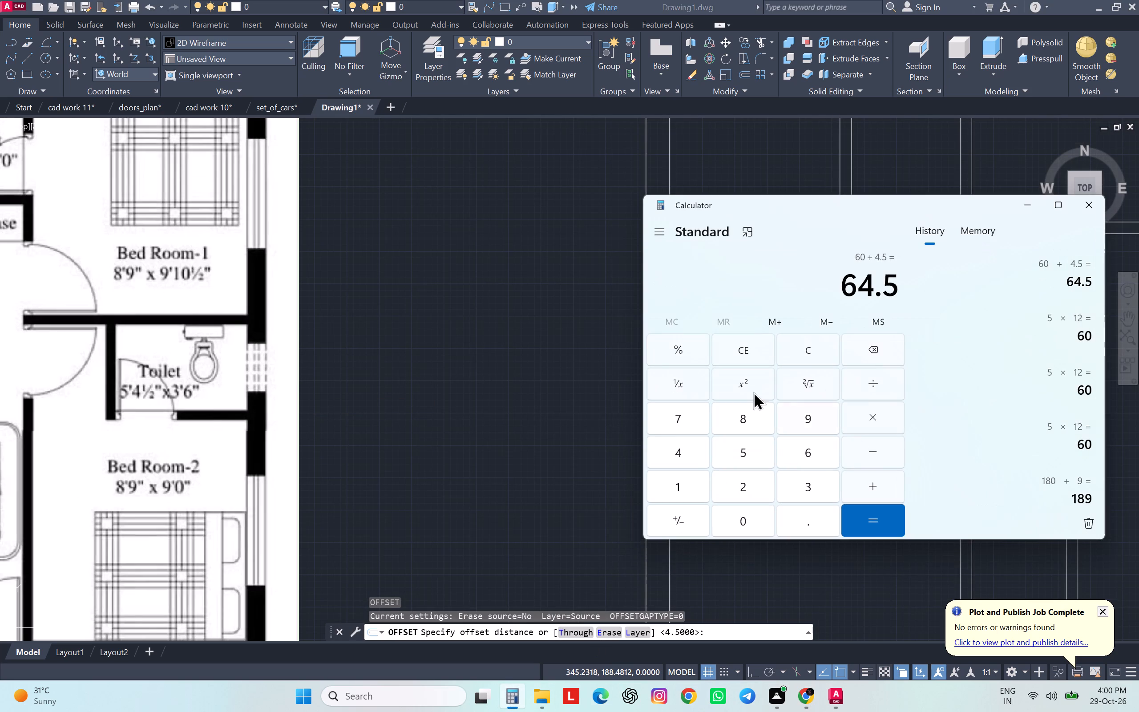
{"action": "left_click", "coordinate": [801, 344]}
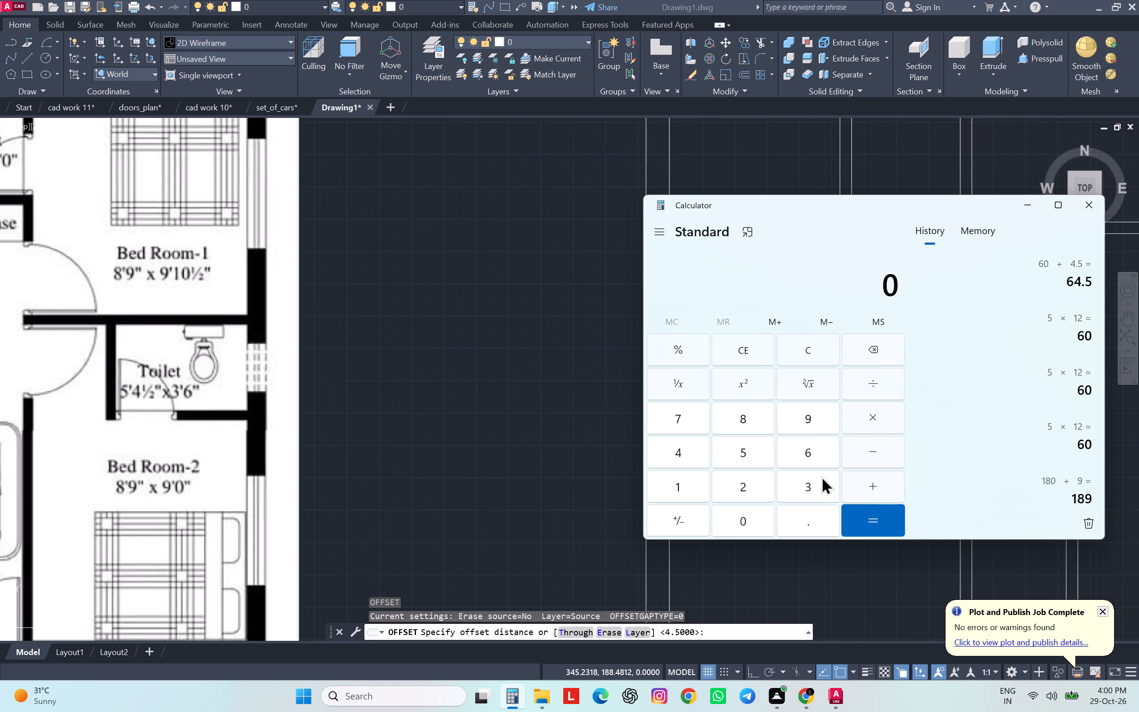
{"action": "left_click_drag", "start_coordinate": [817, 488], "coordinate": [822, 485]}
{"action": "left_click", "coordinate": [883, 410]}
{"action": "left_click_drag", "start_coordinate": [687, 488], "coordinate": [695, 486]}
{"action": "left_click", "coordinate": [756, 486]}
{"action": "left_click", "coordinate": [854, 530]}
{"action": "left_click", "coordinate": [874, 484]}
{"action": "left_click", "coordinate": [821, 454]}
{"action": "left_click", "coordinate": [875, 543]}
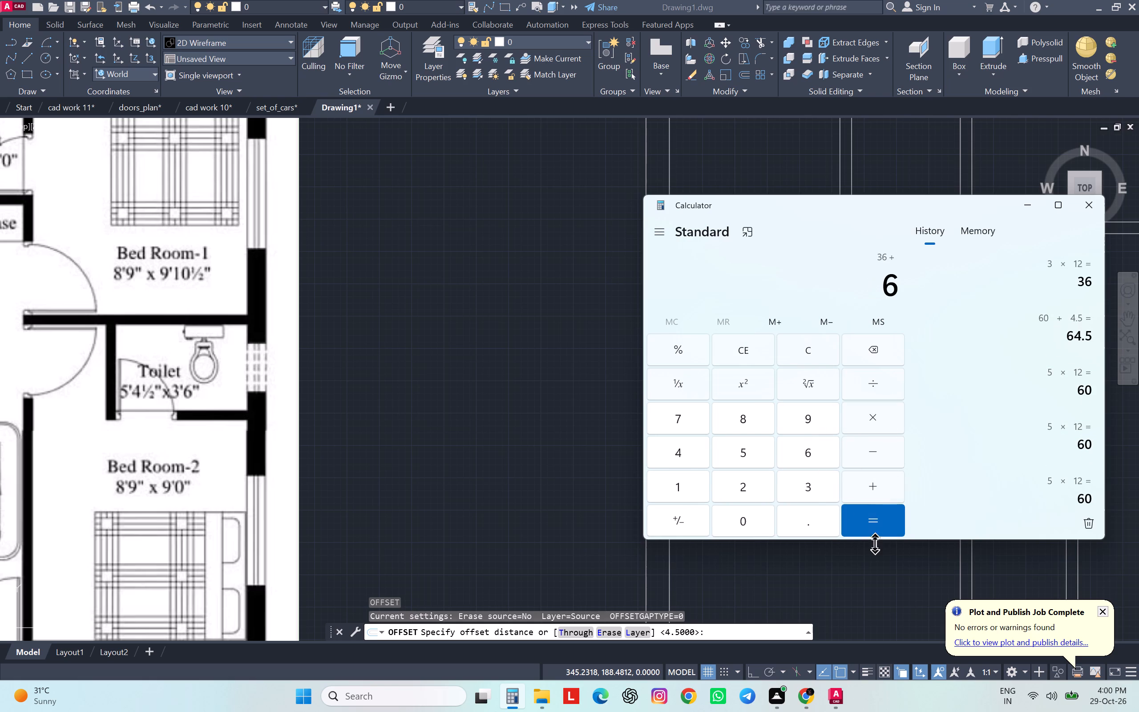
{"action": "left_click_drag", "start_coordinate": [873, 521], "coordinate": [883, 506]}
{"action": "left_click", "coordinate": [1014, 212]}
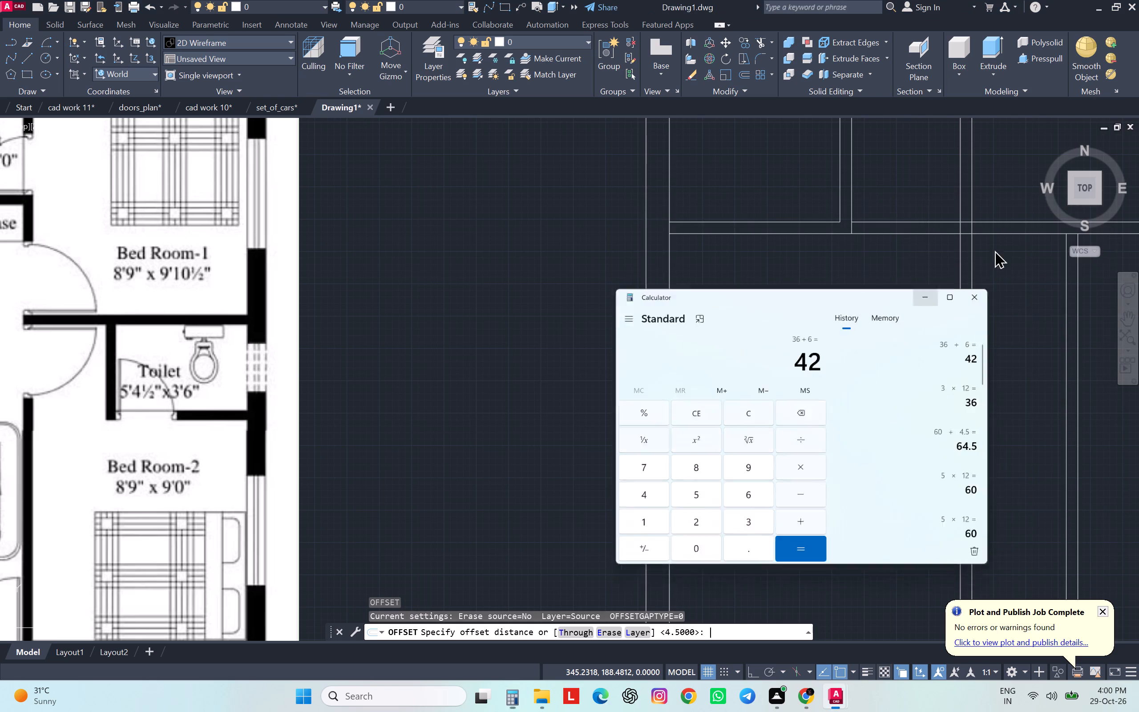
Back in AutoCAD, offset the upper cross wall's lower line 42 downward for the bedroom toilet's bottom wall.
{"action": "scroll", "coordinate": [945, 325], "scroll_direction": "down", "scroll_amount": 2}
{"action": "middle_click_drag", "start_coordinate": [971, 354], "coordinate": [703, 368]}
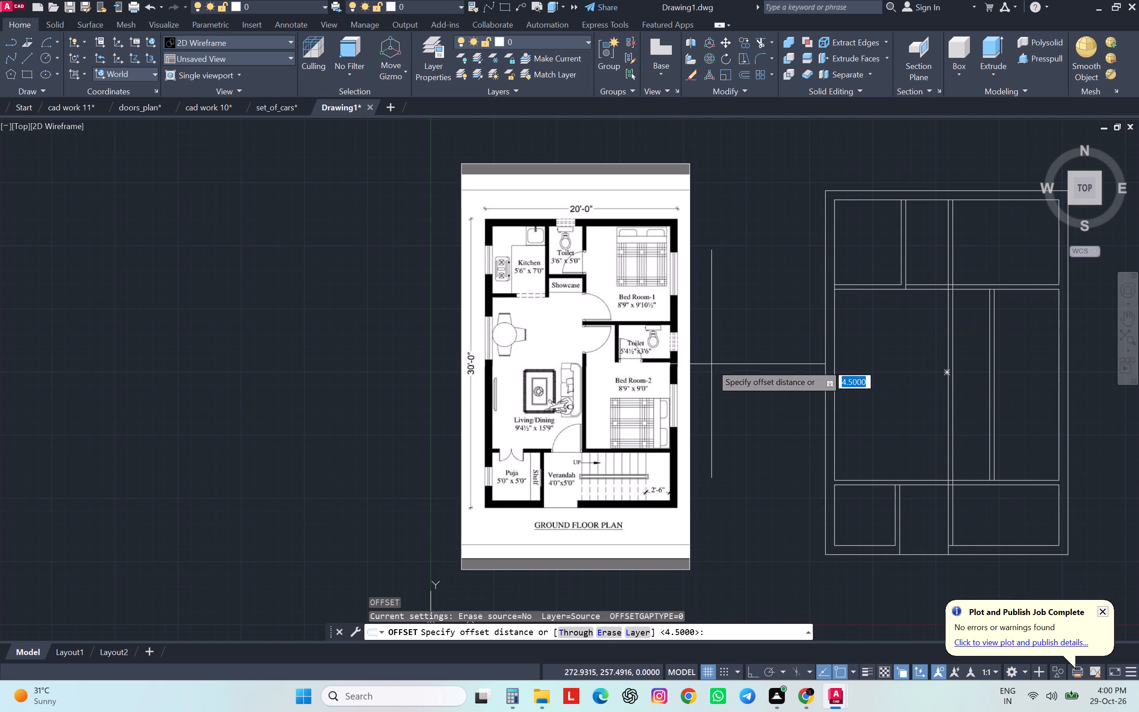
{"action": "key", "text": "Escape"}
{"action": "key", "text": "Escape"}
{"action": "key", "text": "Escape"}
{"action": "key", "text": "o"}
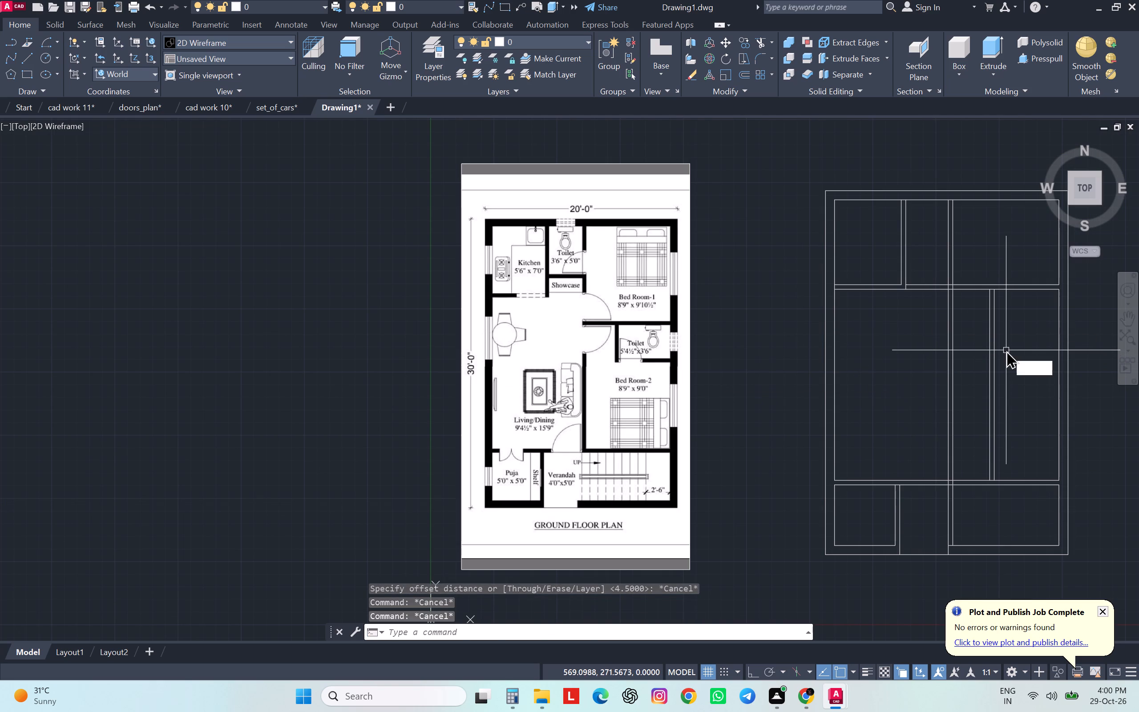
{"action": "key", "text": "Return"}
{"action": "type", "text": "42"}
{"action": "key", "text": "Return"}
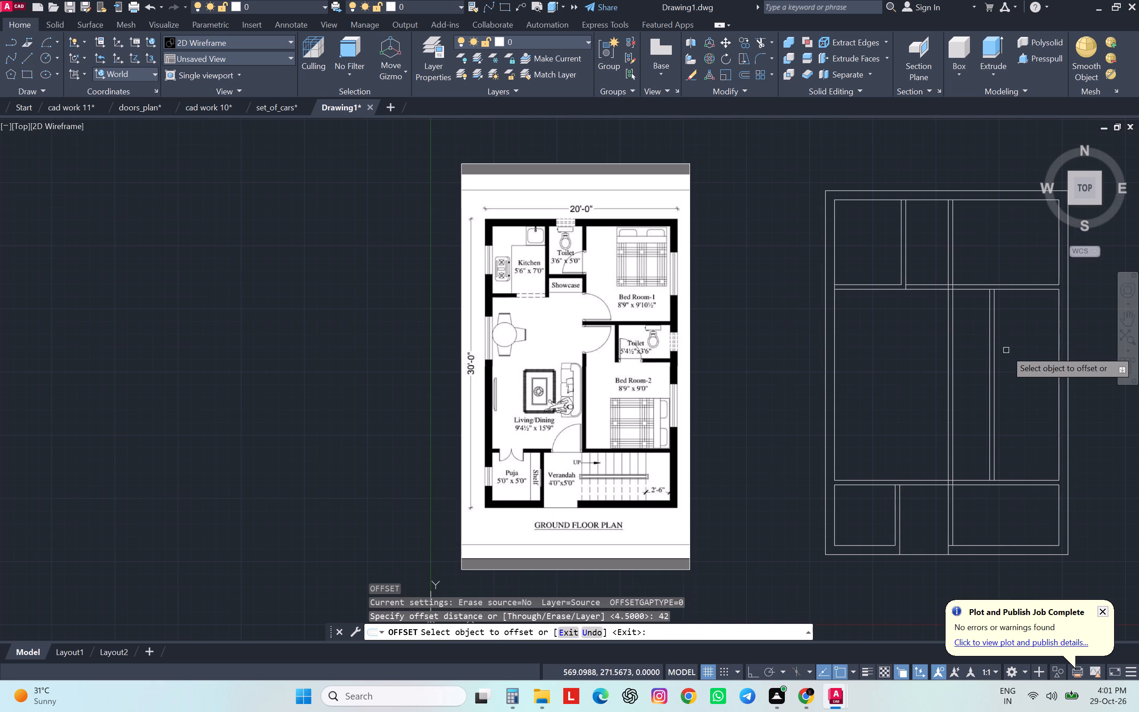
{"action": "left_click", "coordinate": [1030, 290]}
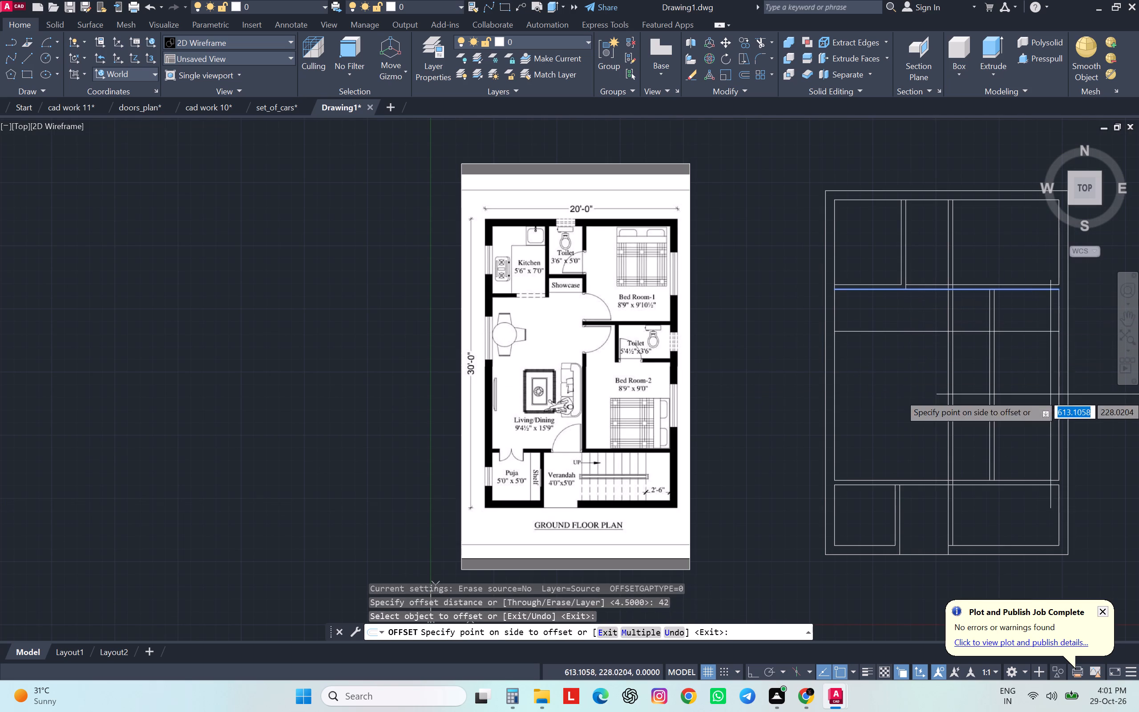
{"action": "left_click", "coordinate": [1050, 394]}
{"action": "key", "text": "Escape"}
{"action": "key", "text": "Escape"}
{"action": "key", "text": "Escape"}
{"action": "key", "text": "Escape"}
{"action": "key", "text": "Escape"}
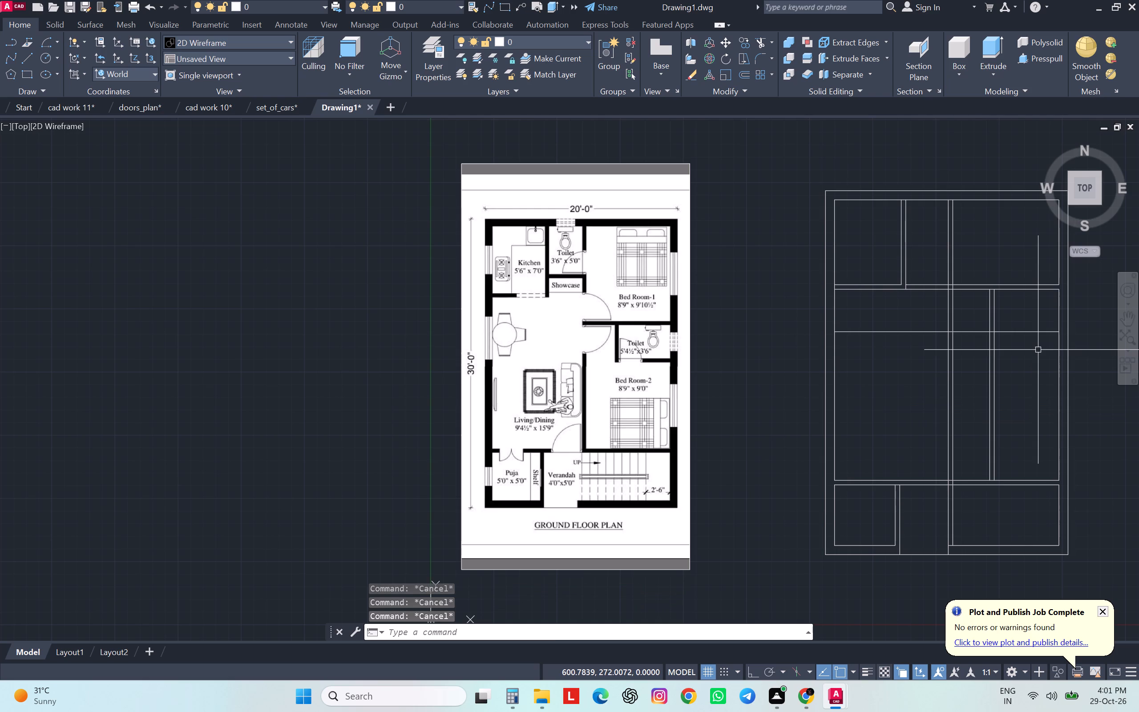
Offset the new toilet bottom line 4.5 downward to give that wall its thickness.
{"action": "key", "text": "Return"}
{"action": "type", "text": "4.5"}
{"action": "key", "text": "Return"}
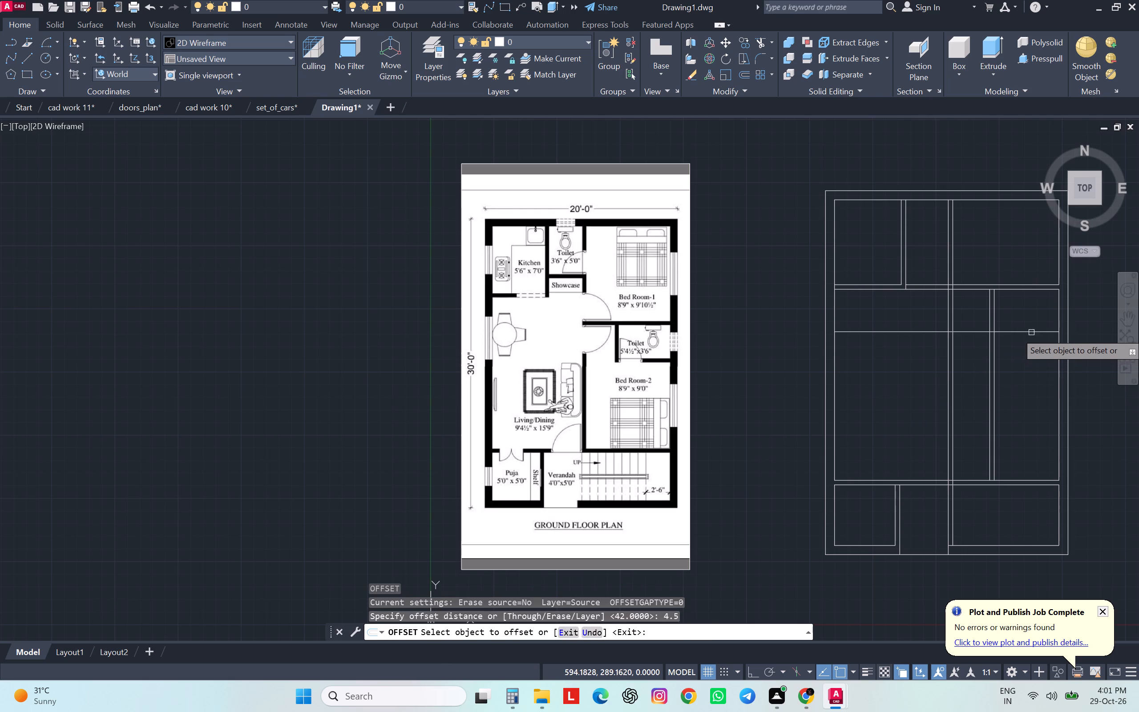
{"action": "left_click", "coordinate": [1031, 332]}
{"action": "left_click", "coordinate": [1039, 374]}
{"action": "key", "text": "Escape"}
{"action": "key", "text": "Escape"}
{"action": "key", "text": "Escape"}
{"action": "key", "text": "Escape"}
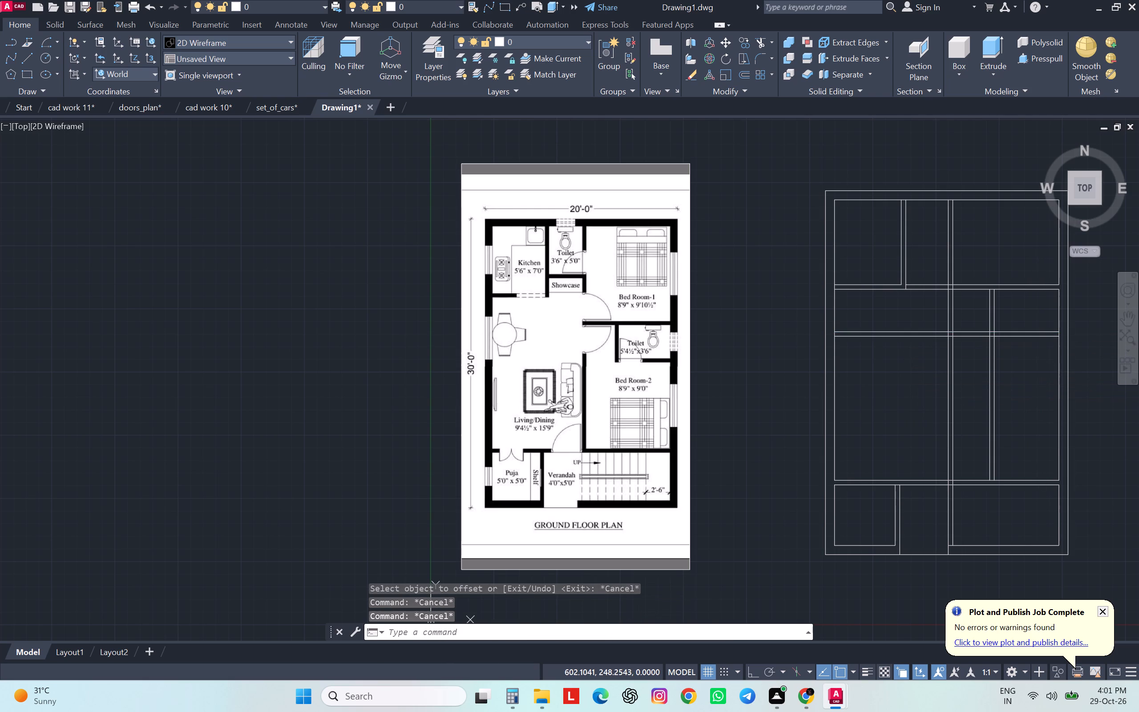
{"action": "key", "text": "Escape"}
Fillet the bedroom toilet's outer bottom line with its outer side line to form the wall's square outer corner.
{"action": "type", "text": "F"}
{"action": "key", "text": "space"}
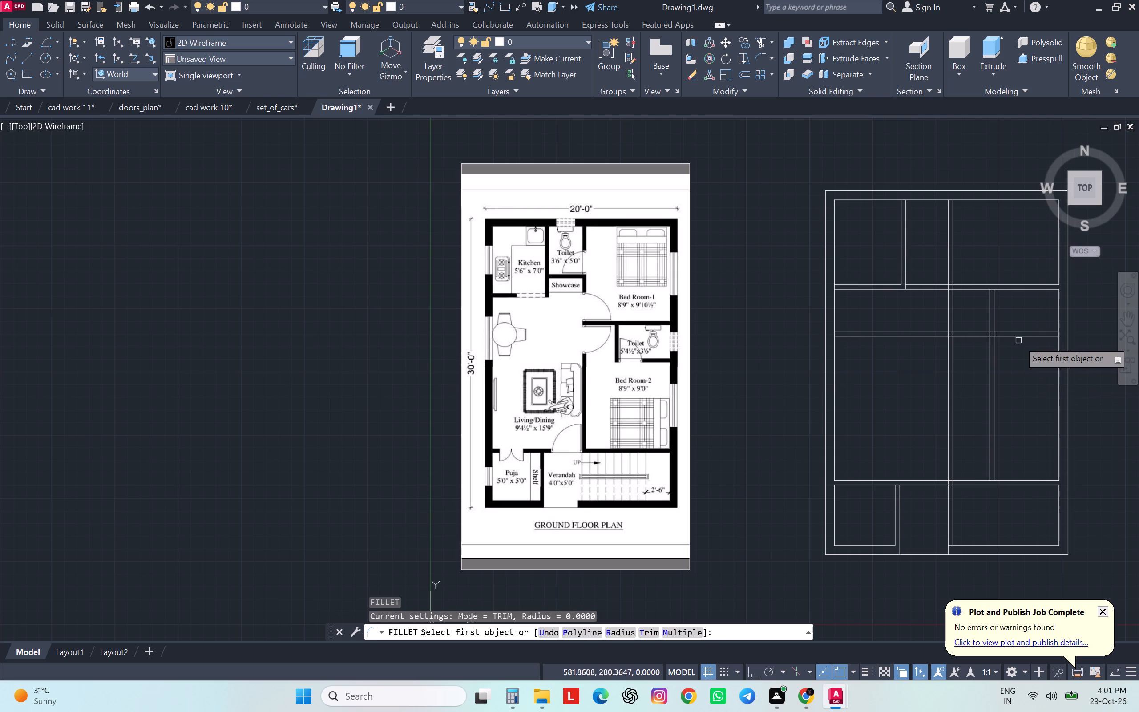
{"action": "left_click", "coordinate": [1017, 338]}
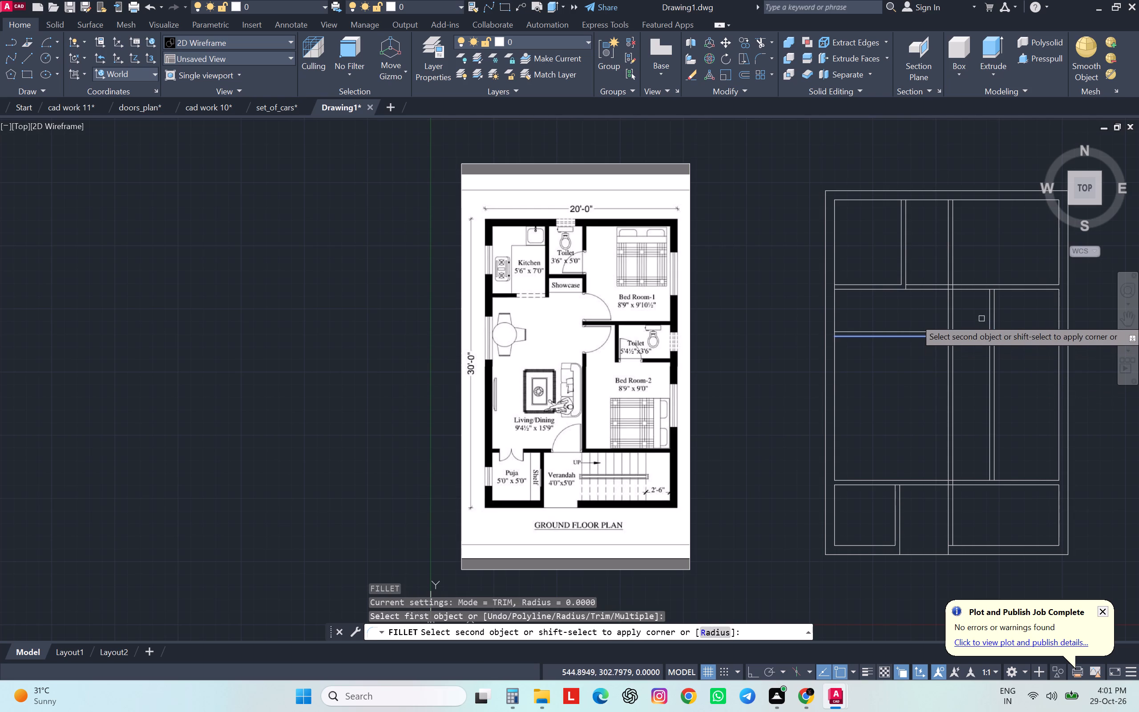
{"action": "left_click", "coordinate": [990, 318]}
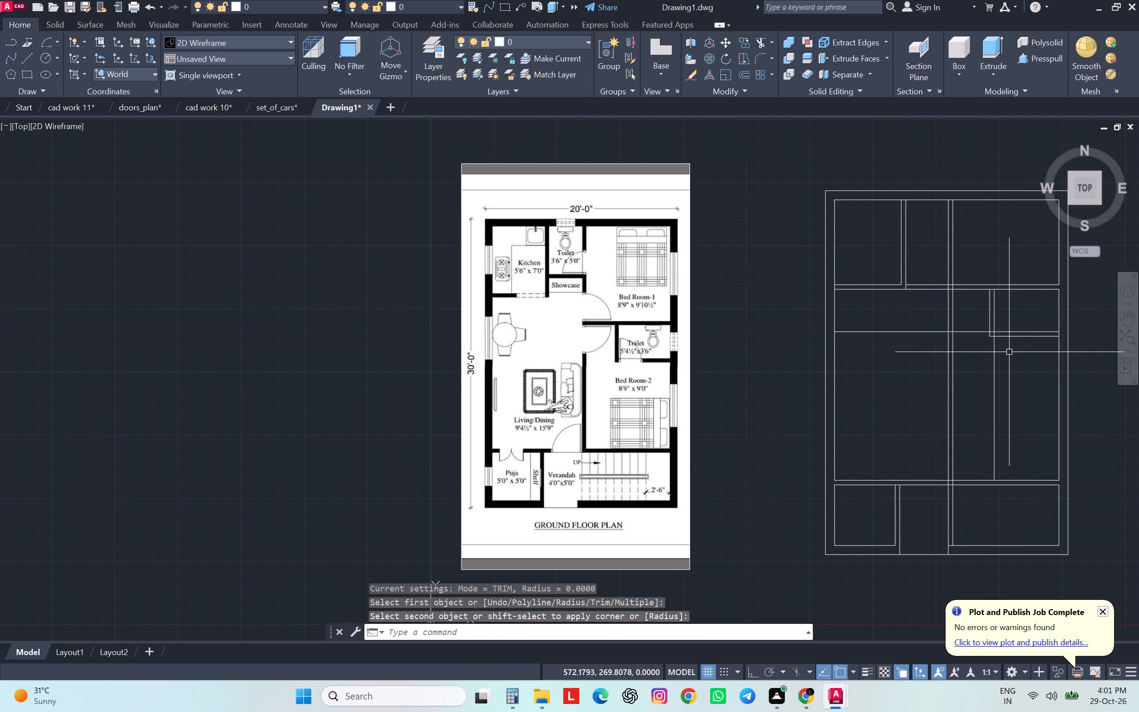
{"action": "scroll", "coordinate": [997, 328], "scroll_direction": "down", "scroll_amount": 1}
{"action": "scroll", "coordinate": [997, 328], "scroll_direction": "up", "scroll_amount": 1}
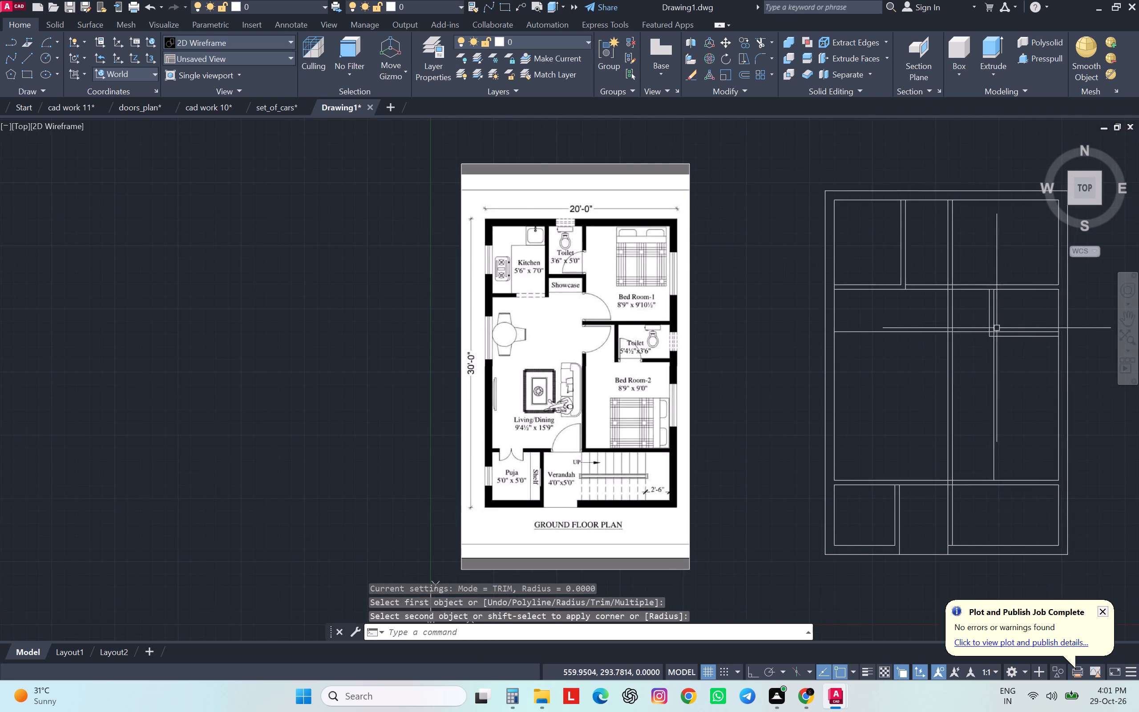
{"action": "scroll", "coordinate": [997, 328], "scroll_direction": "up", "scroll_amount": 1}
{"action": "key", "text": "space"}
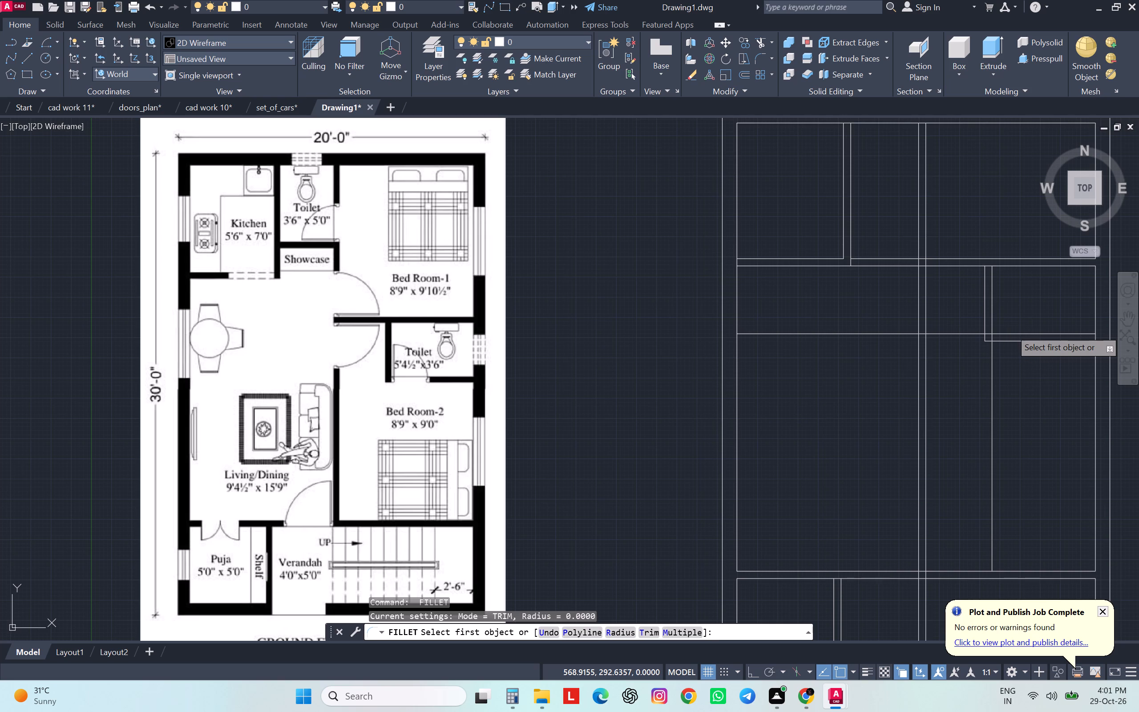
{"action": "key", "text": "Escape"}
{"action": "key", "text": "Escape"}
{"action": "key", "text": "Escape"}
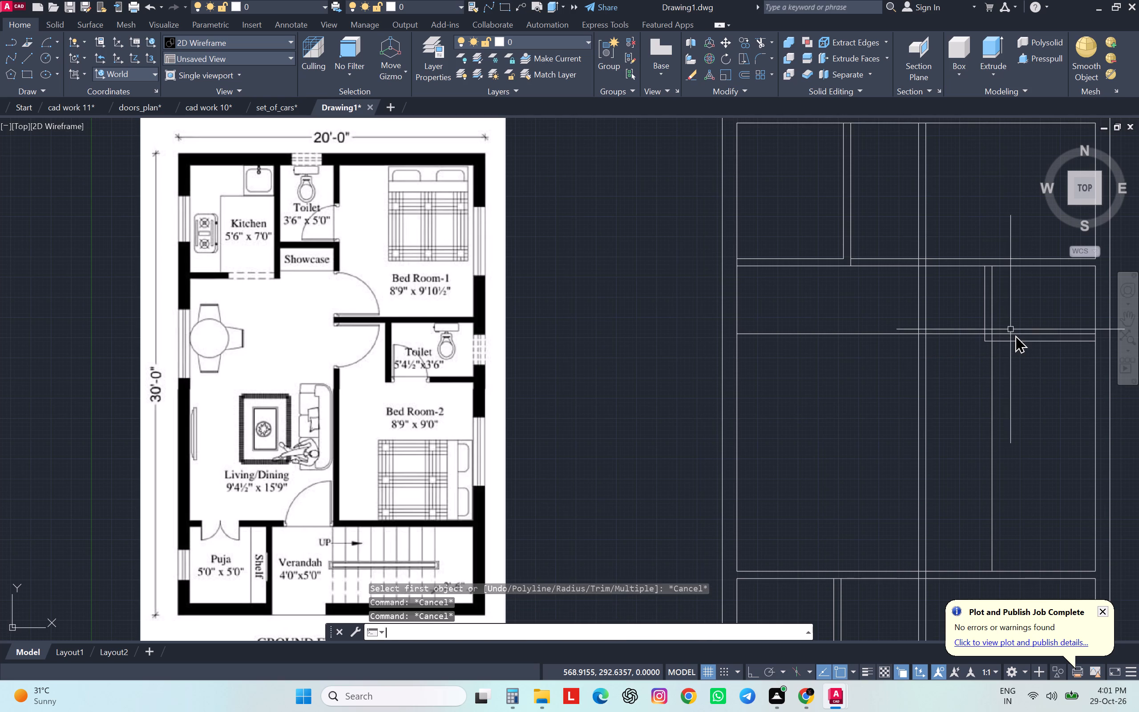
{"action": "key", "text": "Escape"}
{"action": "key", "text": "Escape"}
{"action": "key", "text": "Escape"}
Fillet the bedroom toilet's inner bottom line with its inner side line to form the wall's square inner corner.
{"action": "key", "text": "space"}
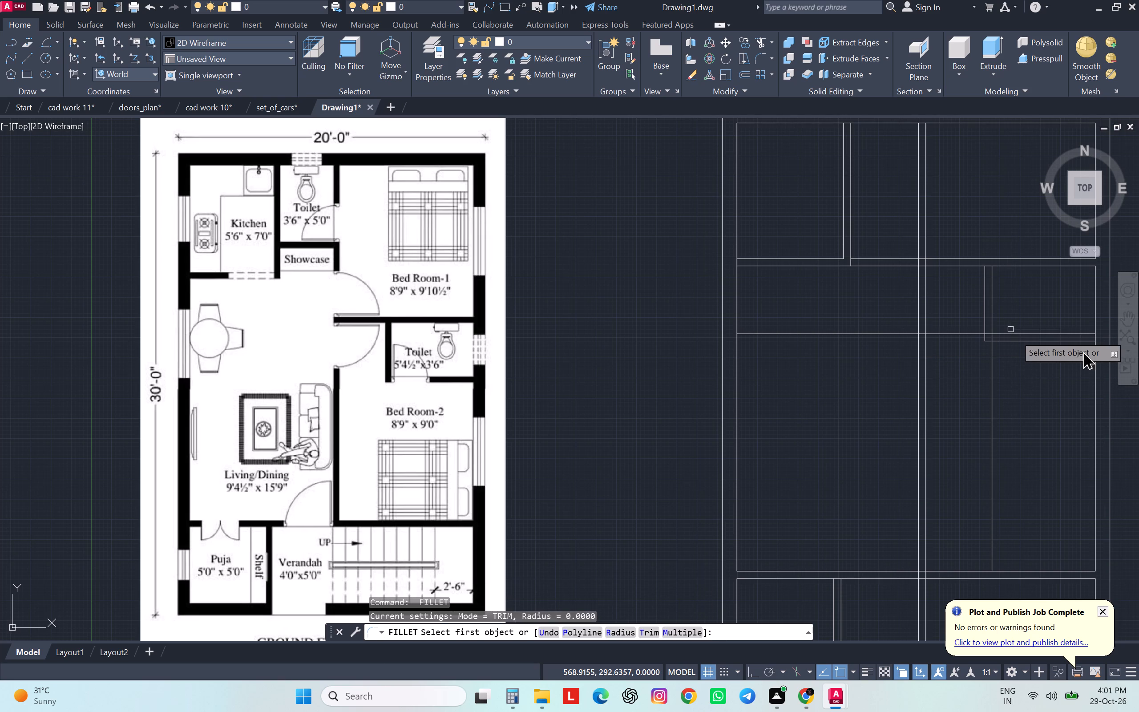
{"action": "left_click", "coordinate": [1007, 382]}
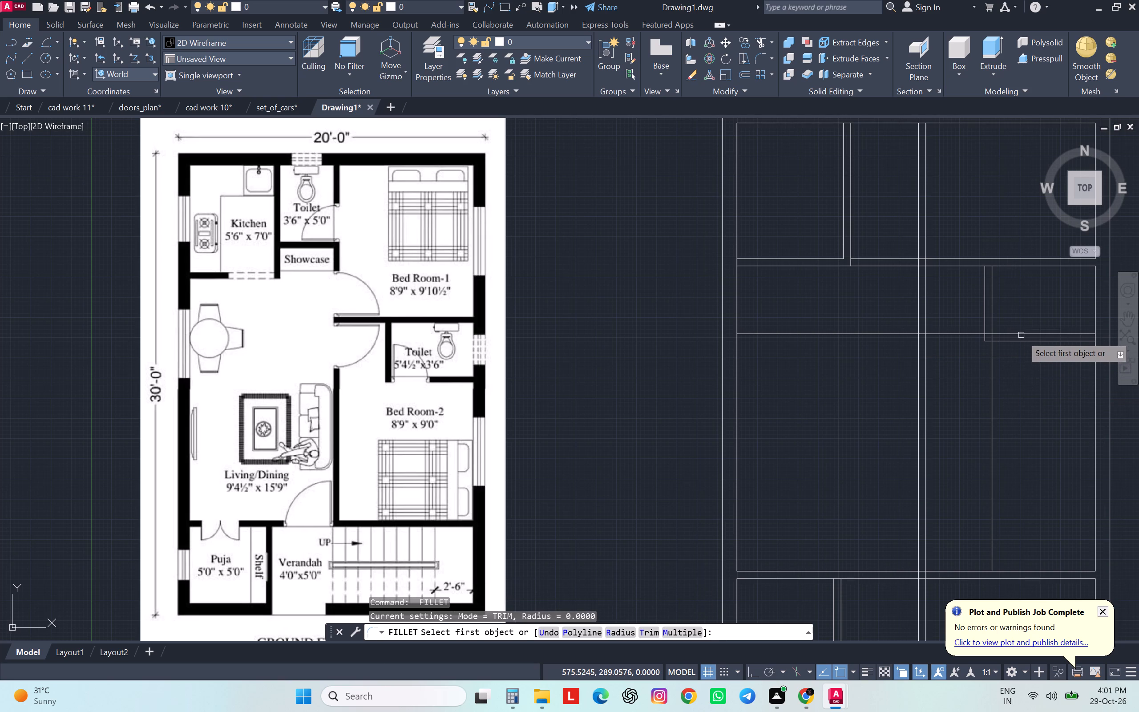
{"action": "left_click", "coordinate": [1021, 335]}
{"action": "left_click", "coordinate": [994, 316]}
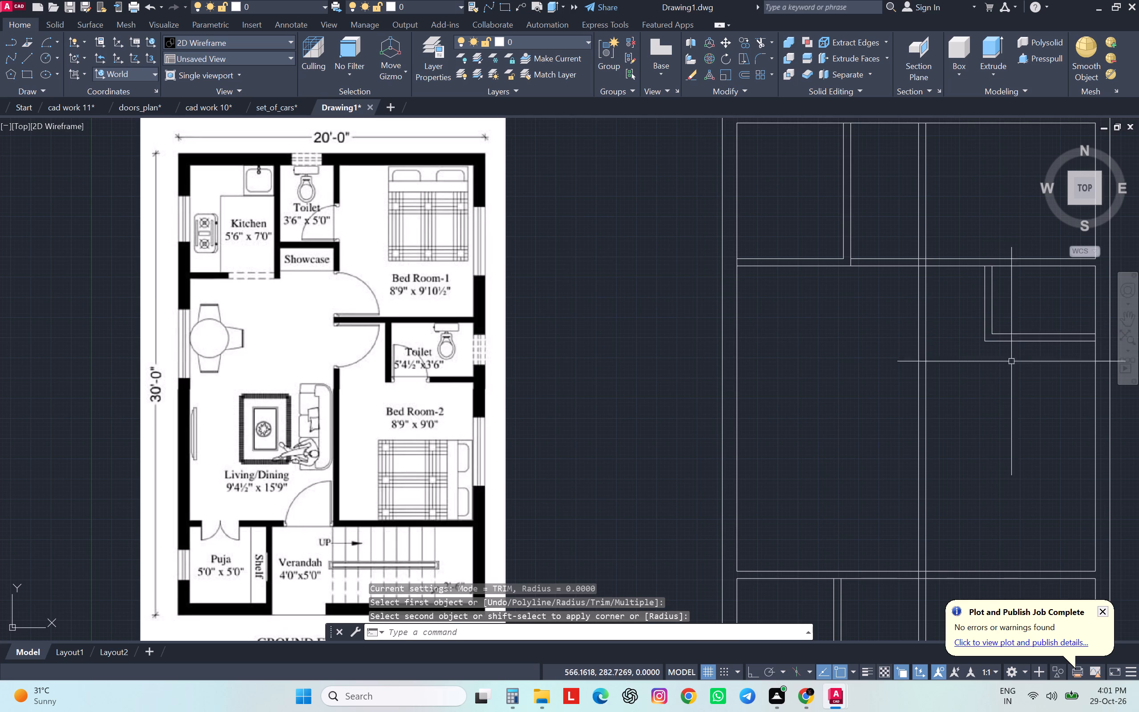
{"action": "key", "text": "Escape"}
{"action": "key", "text": "Escape"}
{"action": "key", "text": "Escape"}
{"action": "key", "text": "Escape"}
{"action": "key", "text": "Escape"}
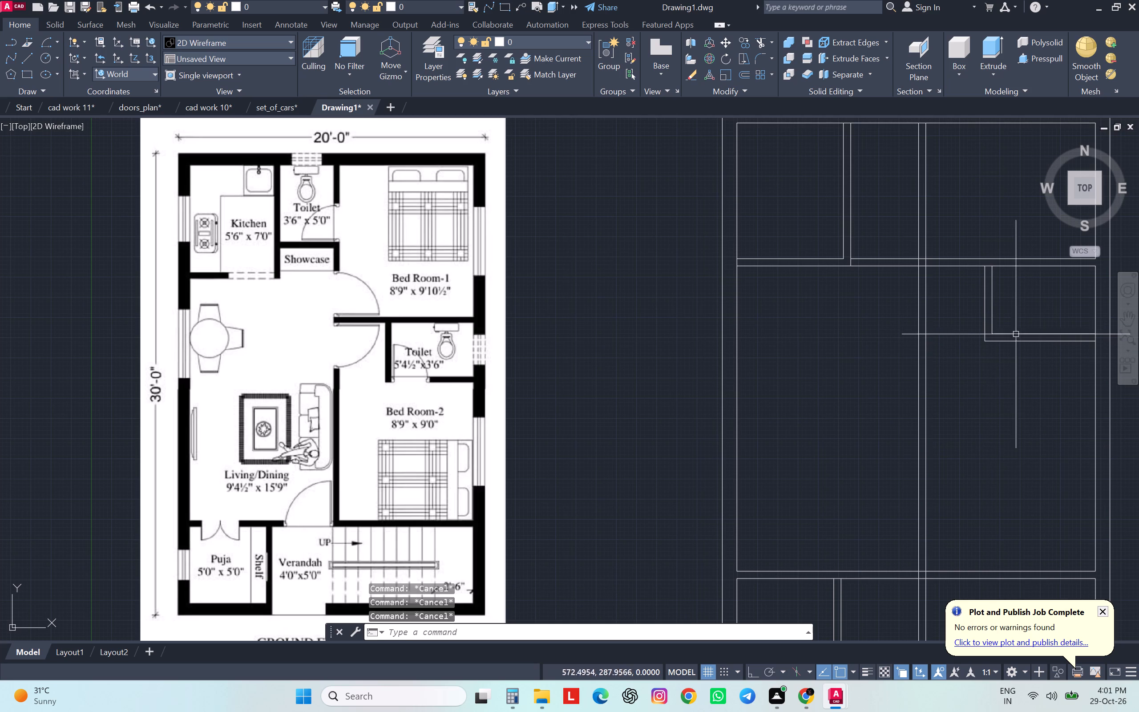
{"action": "key", "text": "Escape"}
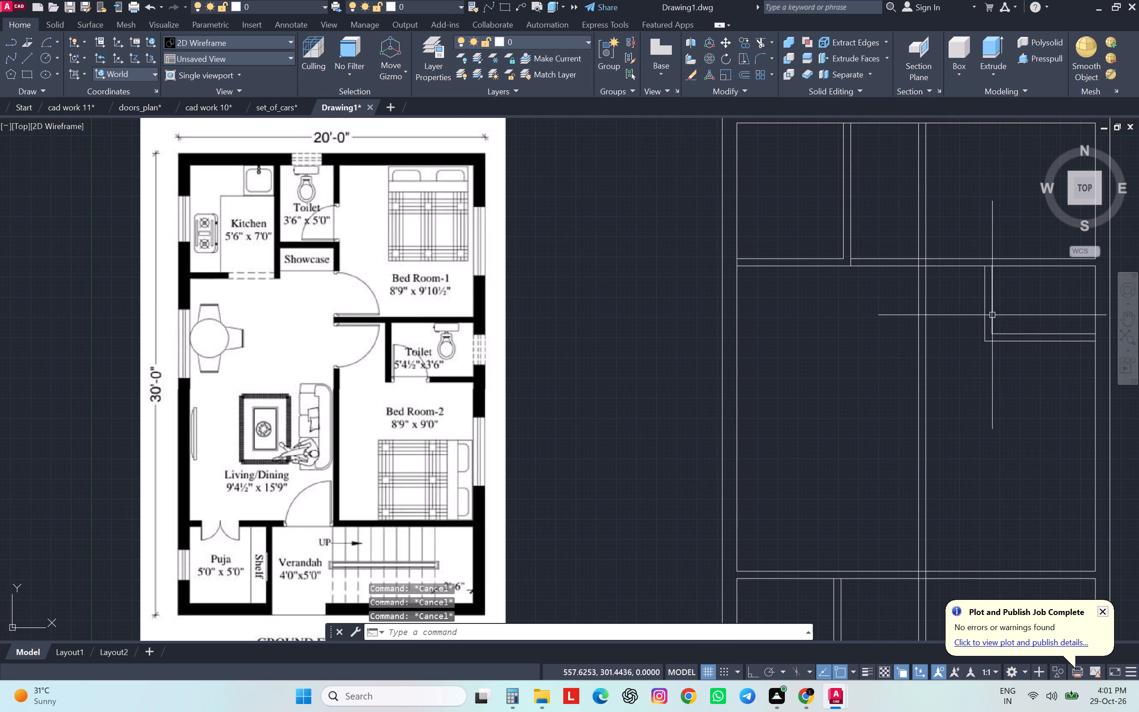
Trim the top outer wall's inner line where the kitchen–toilet partition and the central wall meet it.
{"action": "scroll", "coordinate": [992, 315], "scroll_direction": "down", "scroll_amount": 2}
{"action": "scroll", "coordinate": [960, 262], "scroll_direction": "up", "scroll_amount": 1}
{"action": "scroll", "coordinate": [960, 262], "scroll_direction": "down", "scroll_amount": 1}
{"action": "scroll", "coordinate": [960, 262], "scroll_direction": "up", "scroll_amount": 2}
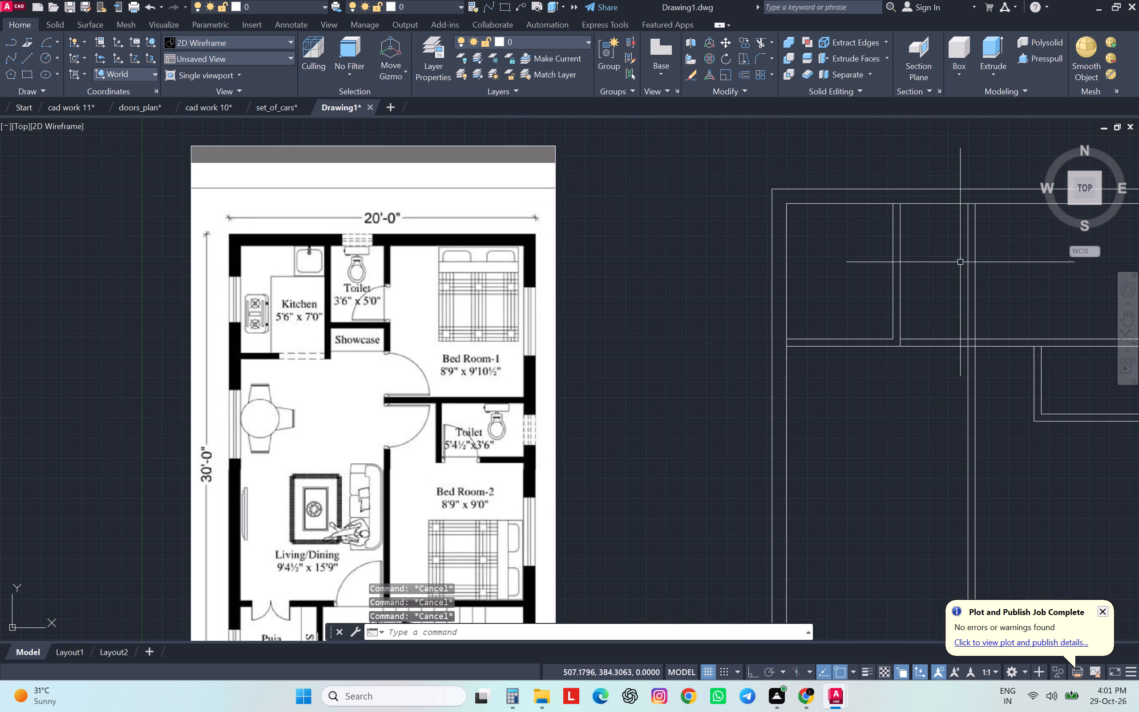
{"action": "type", "text": "TR"}
{"action": "key", "text": "space"}
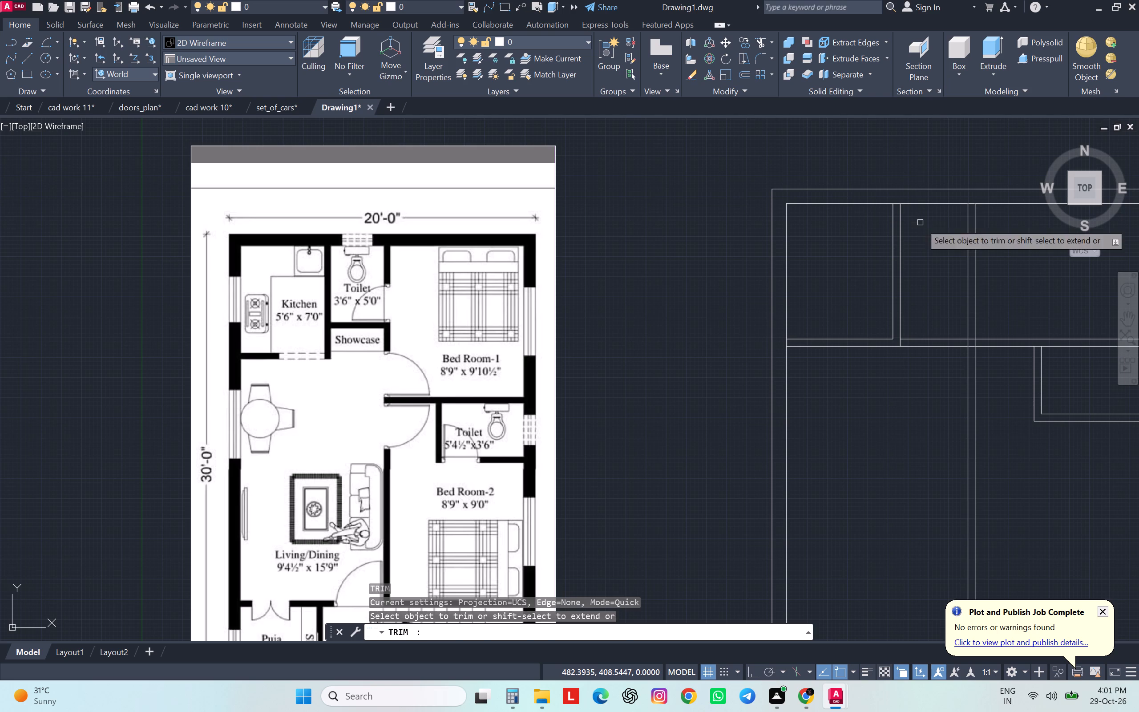
{"action": "scroll", "coordinate": [899, 204], "scroll_direction": "up", "scroll_amount": 2}
{"action": "left_click", "coordinate": [899, 204]}
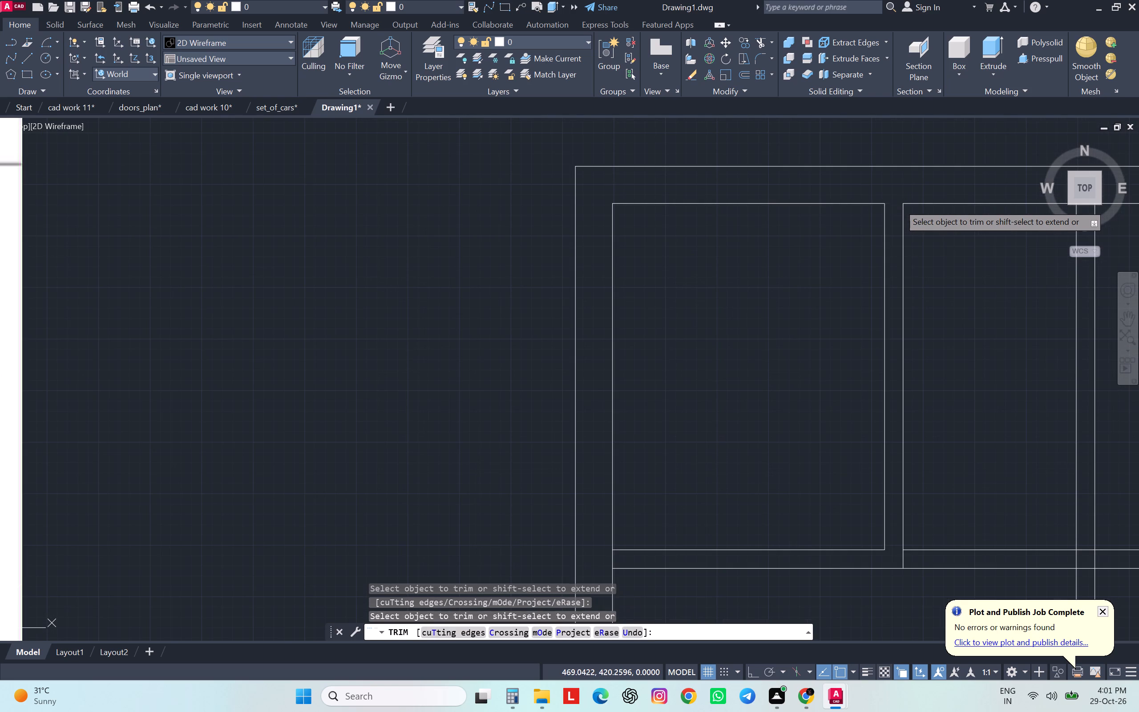
{"action": "middle_click_drag", "start_coordinate": [971, 222], "coordinate": [802, 235]}
{"action": "scroll", "coordinate": [802, 235], "scroll_direction": "up", "scroll_amount": 1}
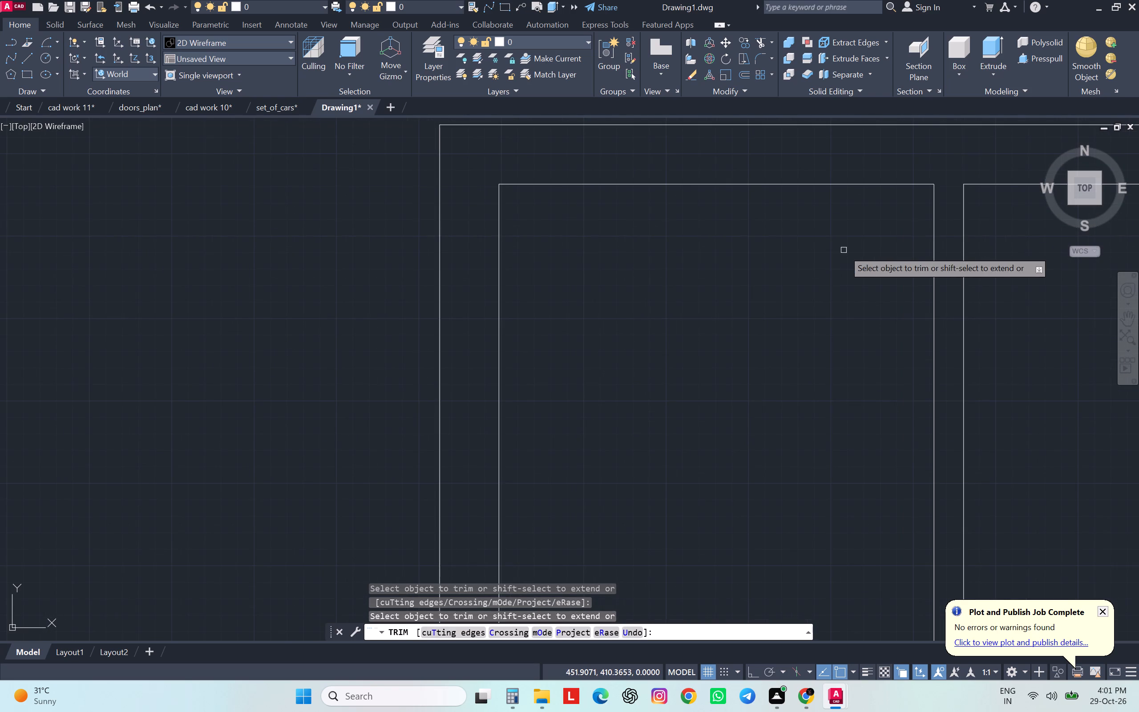
{"action": "middle_click_drag", "start_coordinate": [844, 250], "coordinate": [538, 235]}
{"action": "scroll", "coordinate": [538, 235], "scroll_direction": "down", "scroll_amount": 1}
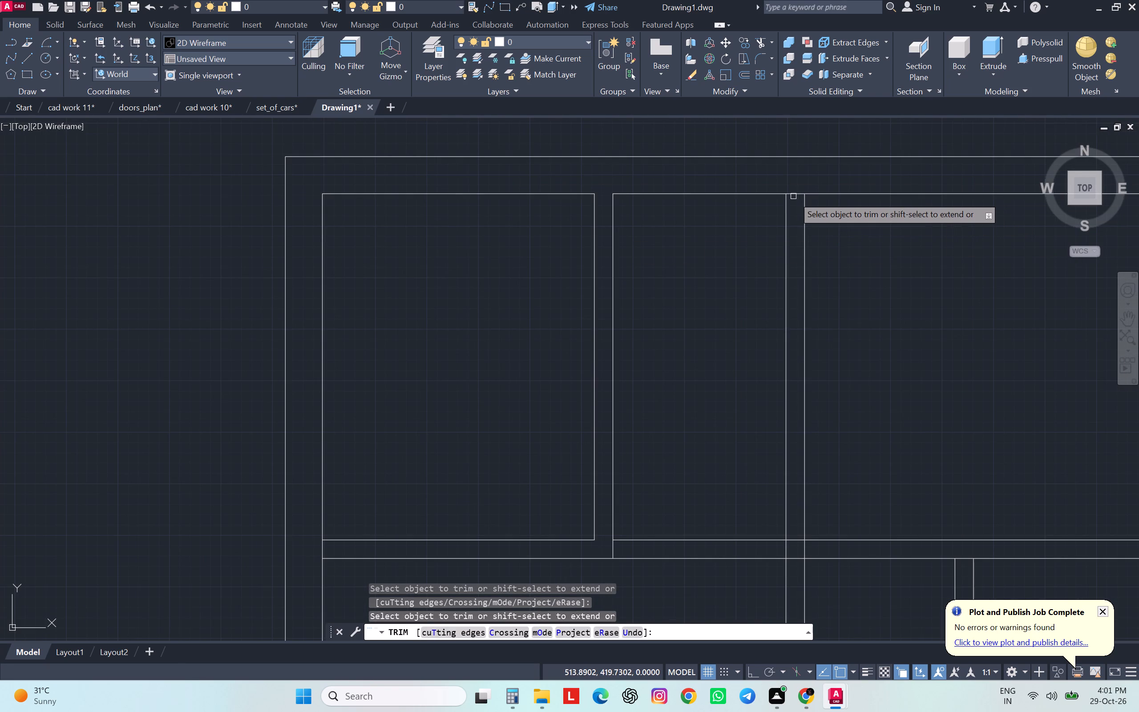
{"action": "left_click", "coordinate": [793, 196]}
{"action": "left_click", "coordinate": [803, 182]}
{"action": "scroll", "coordinate": [804, 181], "scroll_direction": "down", "scroll_amount": 3}
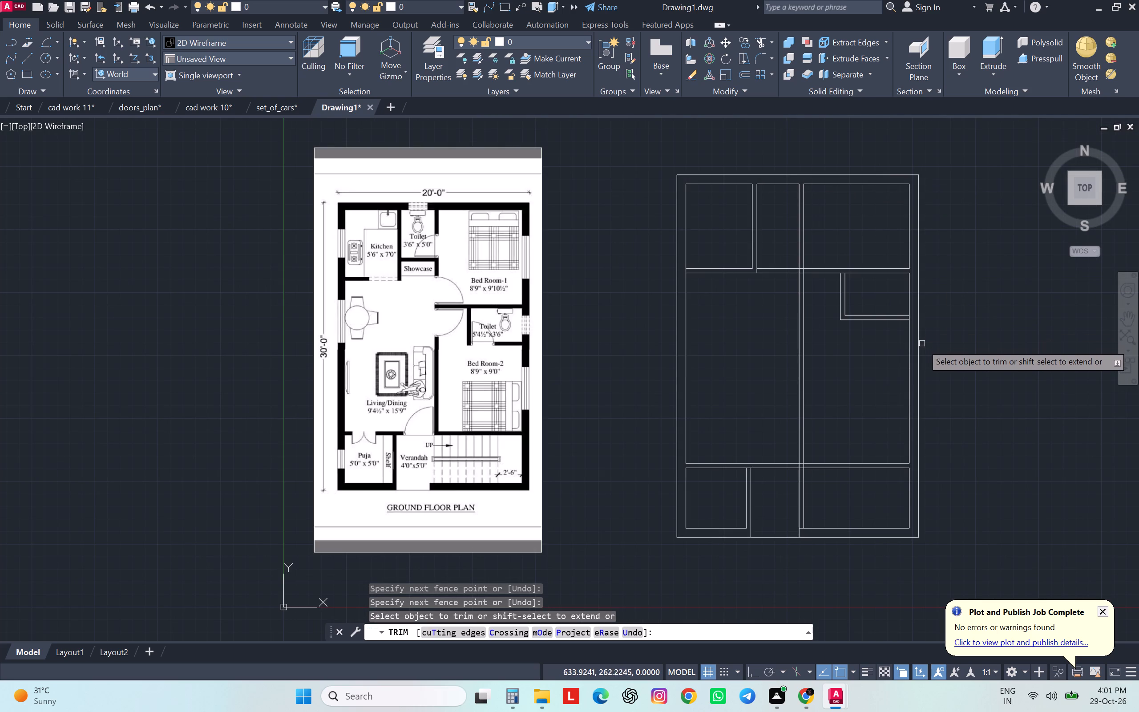
Trim the upper cross wall's lower line between the two lines of the bedroom toilet's side wall.
{"action": "left_click", "coordinate": [846, 303], "text": "shift"}
{"action": "scroll", "coordinate": [844, 281], "scroll_direction": "up", "scroll_amount": 2}
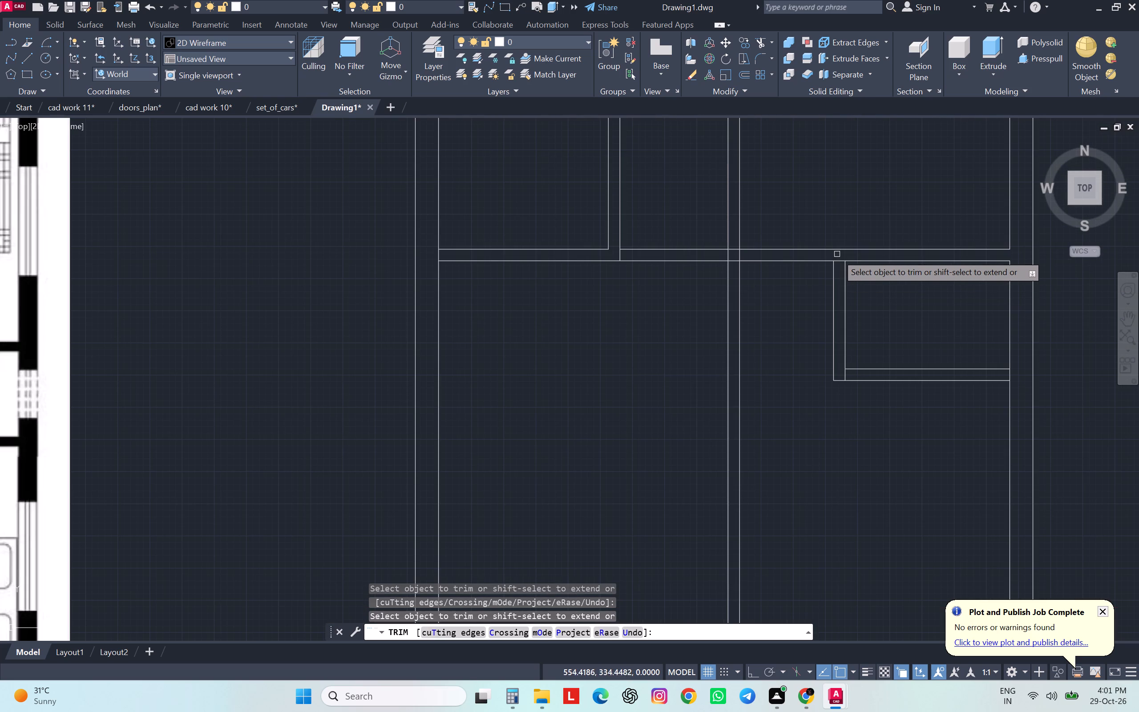
{"action": "left_click", "coordinate": [839, 259]}
{"action": "scroll", "coordinate": [893, 271], "scroll_direction": "down", "scroll_amount": 2}
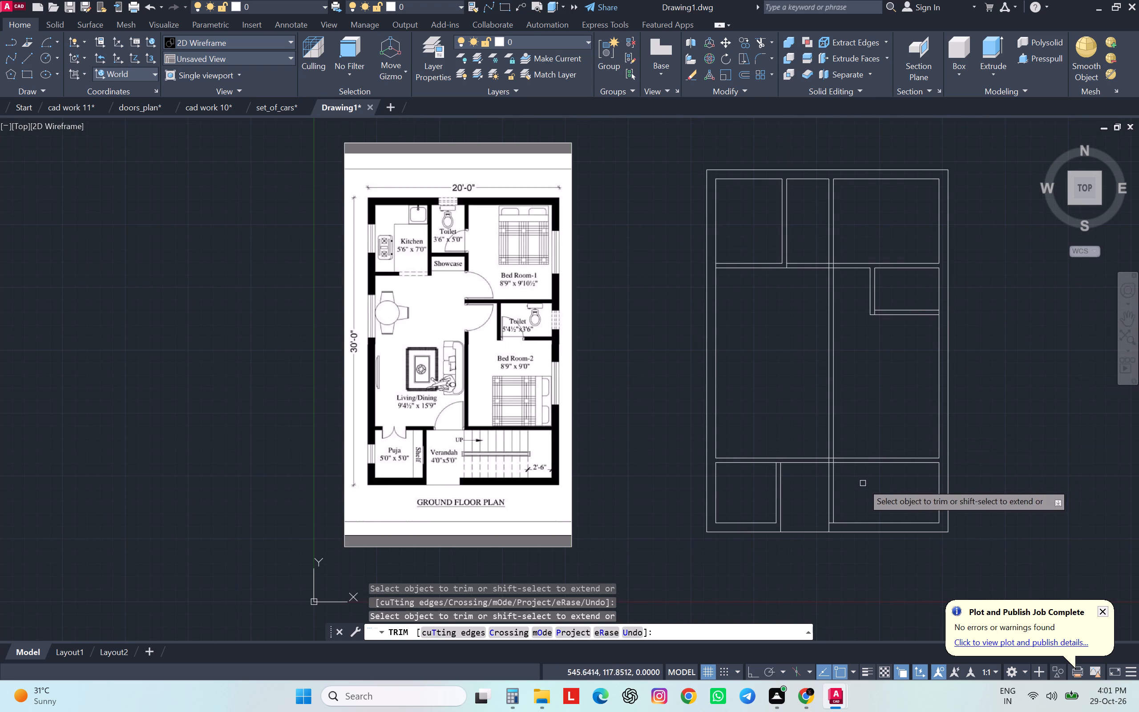
Trim the overlapping line segments where the central wall meets the upper line of the lower cross wall.
{"action": "scroll", "coordinate": [863, 463], "scroll_direction": "up", "scroll_amount": 5}
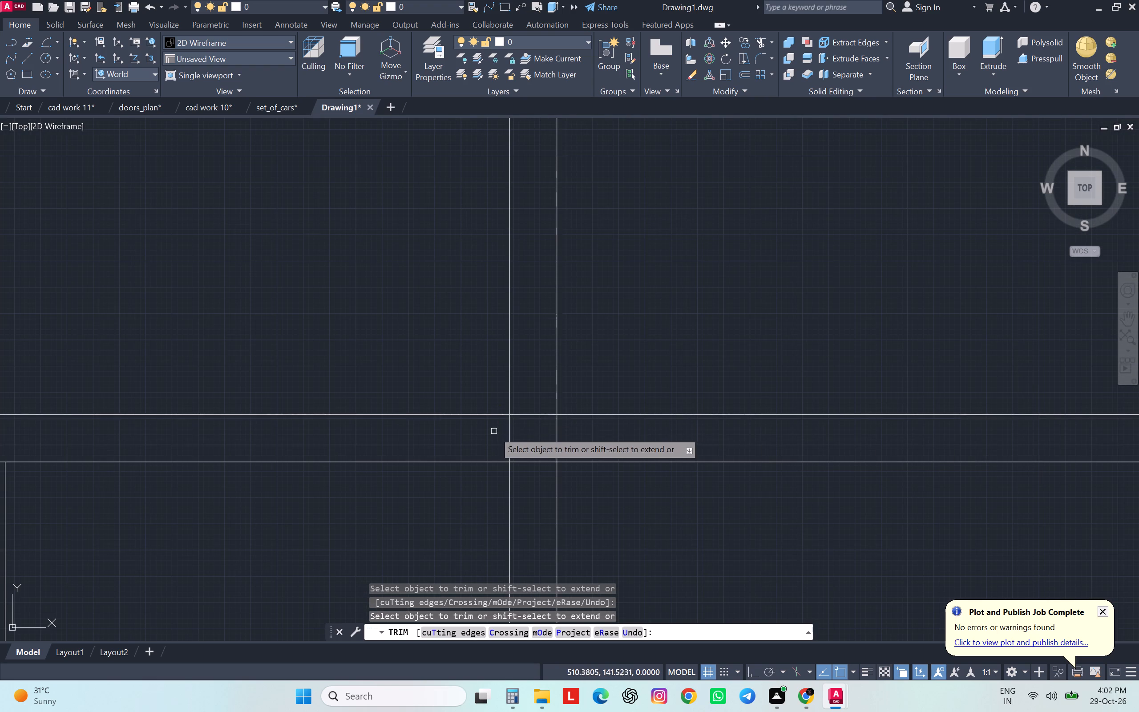
{"action": "left_click_drag", "start_coordinate": [571, 447], "coordinate": [571, 438]}
{"action": "left_click", "coordinate": [532, 409]}
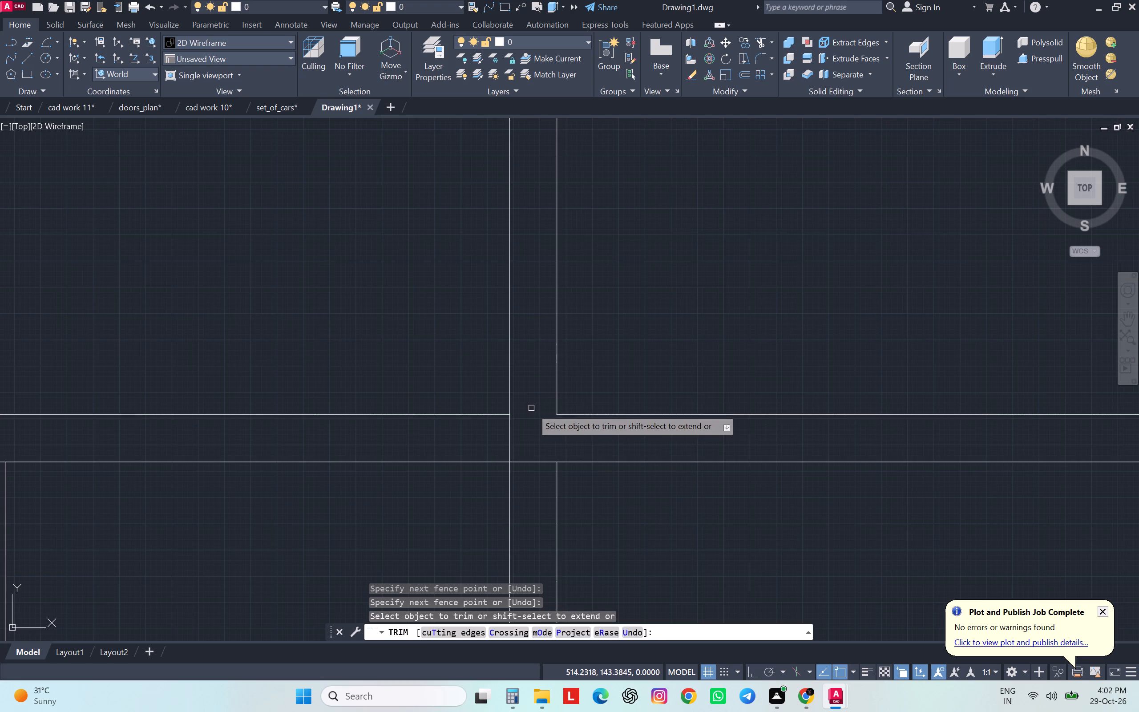
Trim away the central wall's verandah-side line between the lower cross wall and the bottom wall's inner line.
{"action": "scroll", "coordinate": [558, 379], "scroll_direction": "down", "scroll_amount": 3}
{"action": "scroll", "coordinate": [667, 391], "scroll_direction": "down", "scroll_amount": 5}
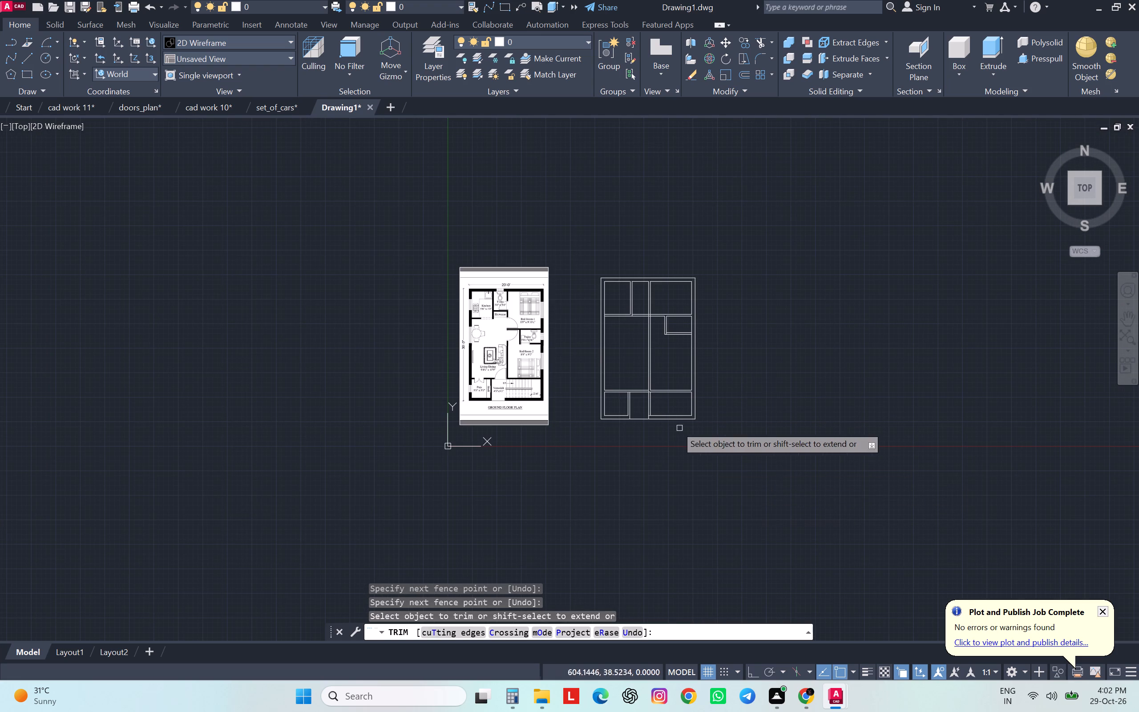
{"action": "scroll", "coordinate": [649, 398], "scroll_direction": "up", "scroll_amount": 3}
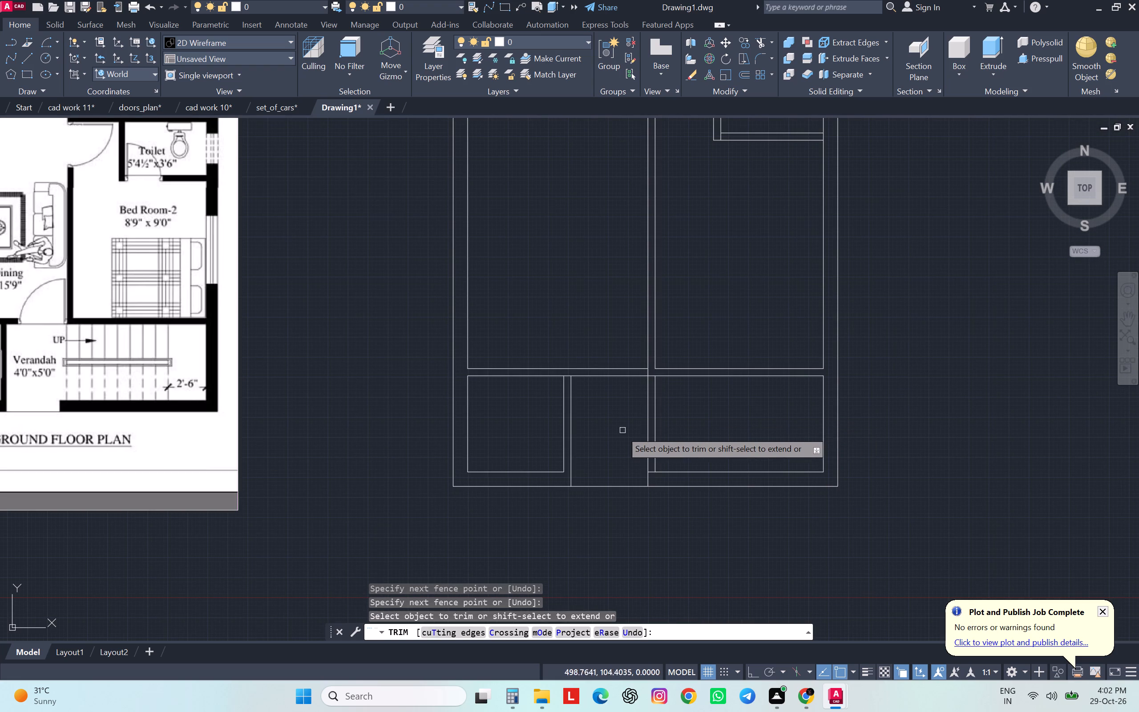
{"action": "left_click", "coordinate": [648, 430]}
Trim the lower cross wall's lower line between the two lines of the puja–verandah partition.
{"action": "scroll", "coordinate": [734, 452], "scroll_direction": "down", "scroll_amount": 1}
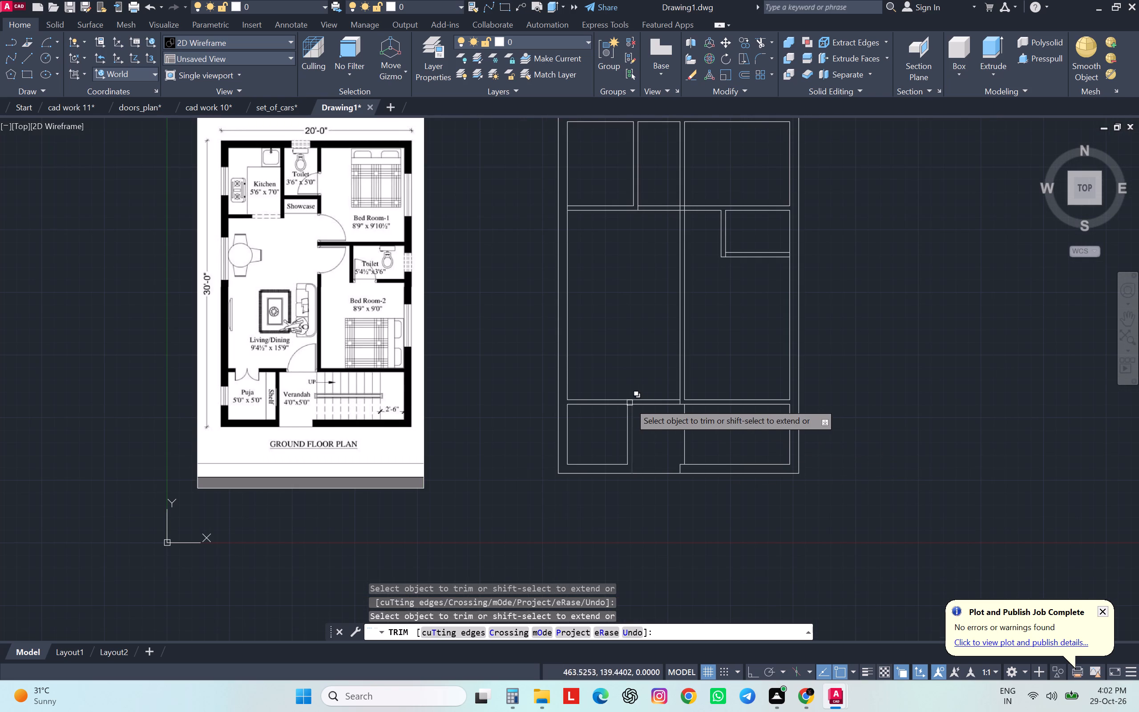
{"action": "scroll", "coordinate": [626, 401], "scroll_direction": "up", "scroll_amount": 6}
{"action": "left_click", "coordinate": [669, 445]}
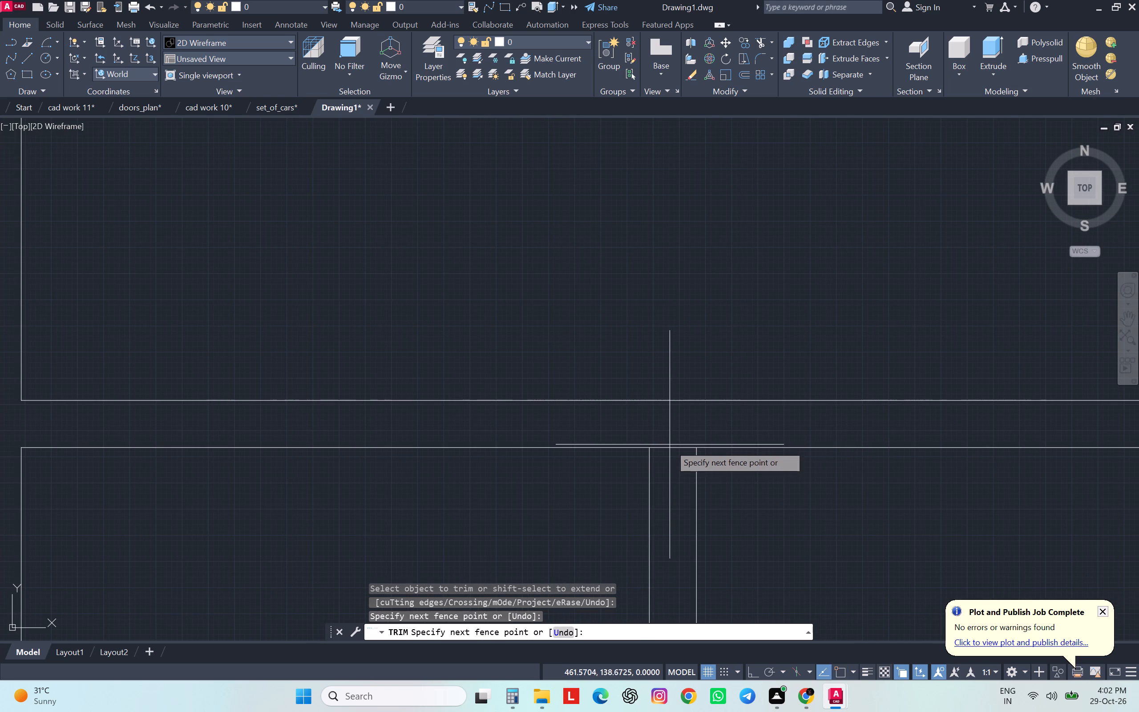
{"action": "left_click", "coordinate": [669, 462]}
Trim the kitchen-side outer wall's inner line between the two lines of the upper cross wall.
{"action": "scroll", "coordinate": [683, 394], "scroll_direction": "down", "scroll_amount": 1}
{"action": "scroll", "coordinate": [683, 394], "scroll_direction": "up", "scroll_amount": 1}
{"action": "scroll", "coordinate": [683, 394], "scroll_direction": "down", "scroll_amount": 1}
{"action": "scroll", "coordinate": [705, 364], "scroll_direction": "down", "scroll_amount": 5}
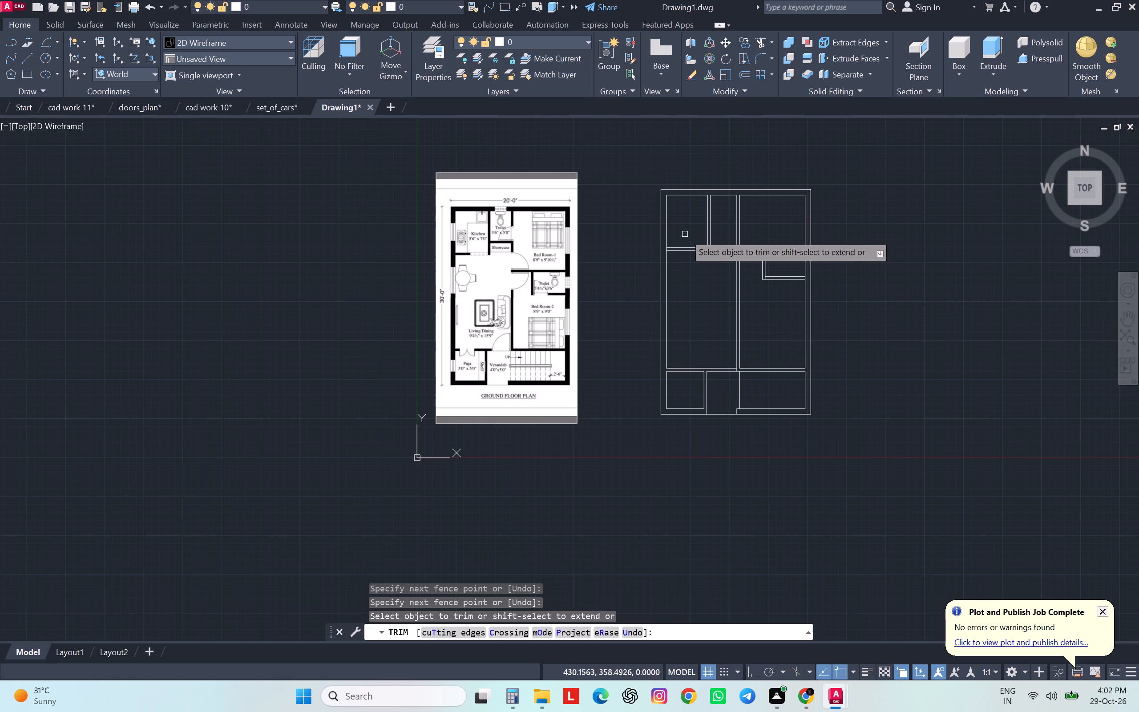
{"action": "scroll", "coordinate": [662, 250], "scroll_direction": "down", "scroll_amount": 1}
{"action": "scroll", "coordinate": [662, 249], "scroll_direction": "up", "scroll_amount": 3}
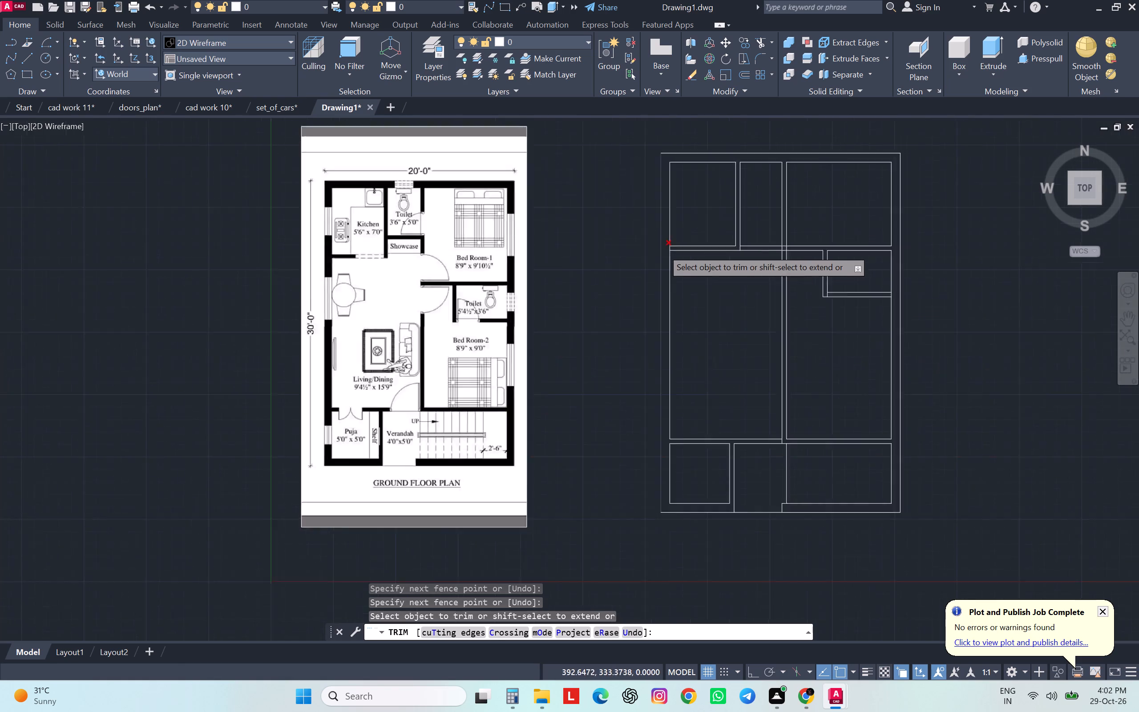
{"action": "scroll", "coordinate": [662, 249], "scroll_direction": "up", "scroll_amount": 4}
{"action": "left_click", "coordinate": [707, 238]}
{"action": "left_click", "coordinate": [747, 243]}
{"action": "scroll", "coordinate": [746, 241], "scroll_direction": "down", "scroll_amount": 5}
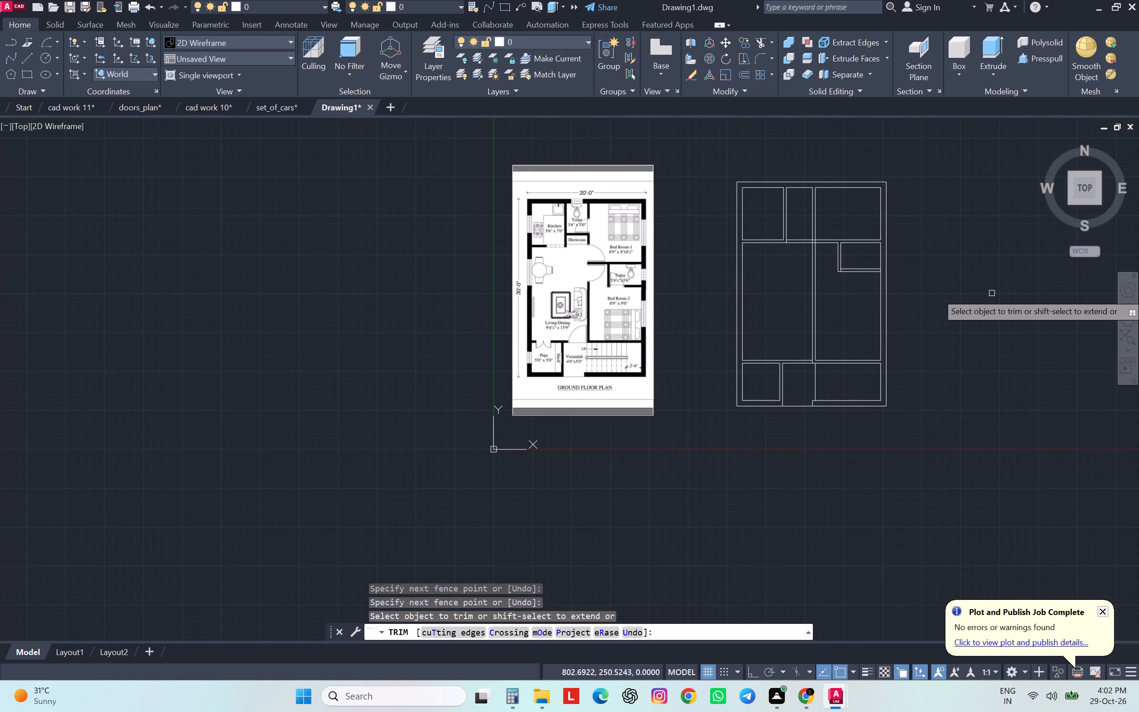
{"action": "key", "text": "Escape"}
{"action": "key", "text": "Escape"}
{"action": "key", "text": "Escape"}
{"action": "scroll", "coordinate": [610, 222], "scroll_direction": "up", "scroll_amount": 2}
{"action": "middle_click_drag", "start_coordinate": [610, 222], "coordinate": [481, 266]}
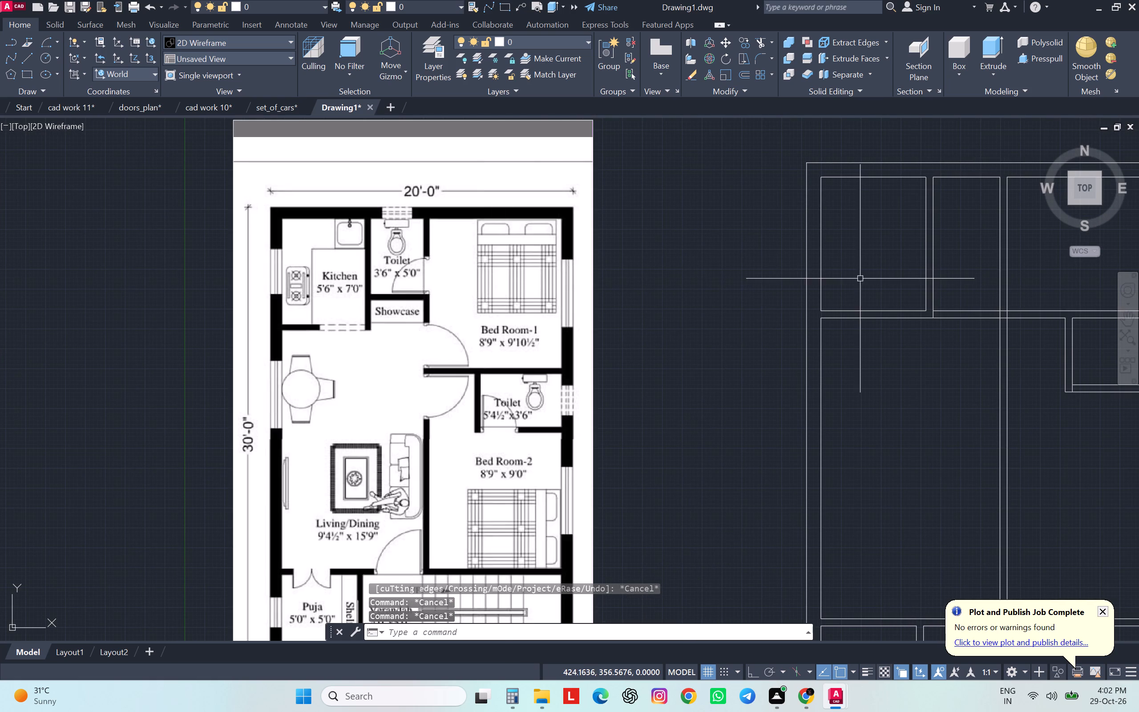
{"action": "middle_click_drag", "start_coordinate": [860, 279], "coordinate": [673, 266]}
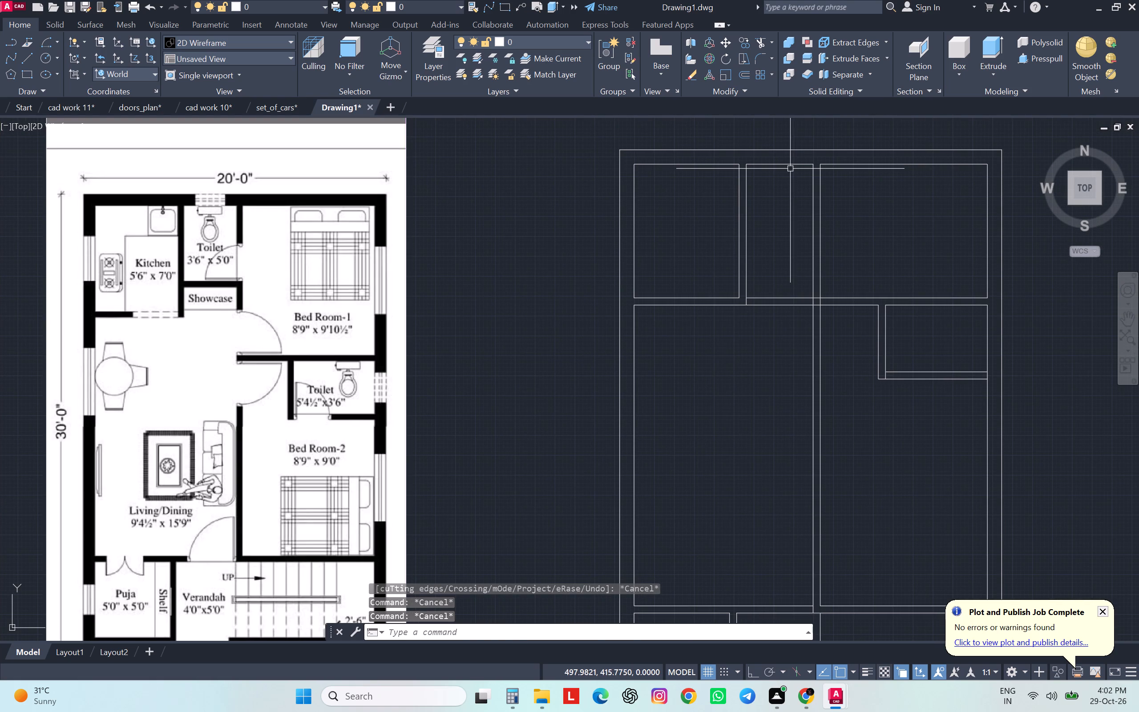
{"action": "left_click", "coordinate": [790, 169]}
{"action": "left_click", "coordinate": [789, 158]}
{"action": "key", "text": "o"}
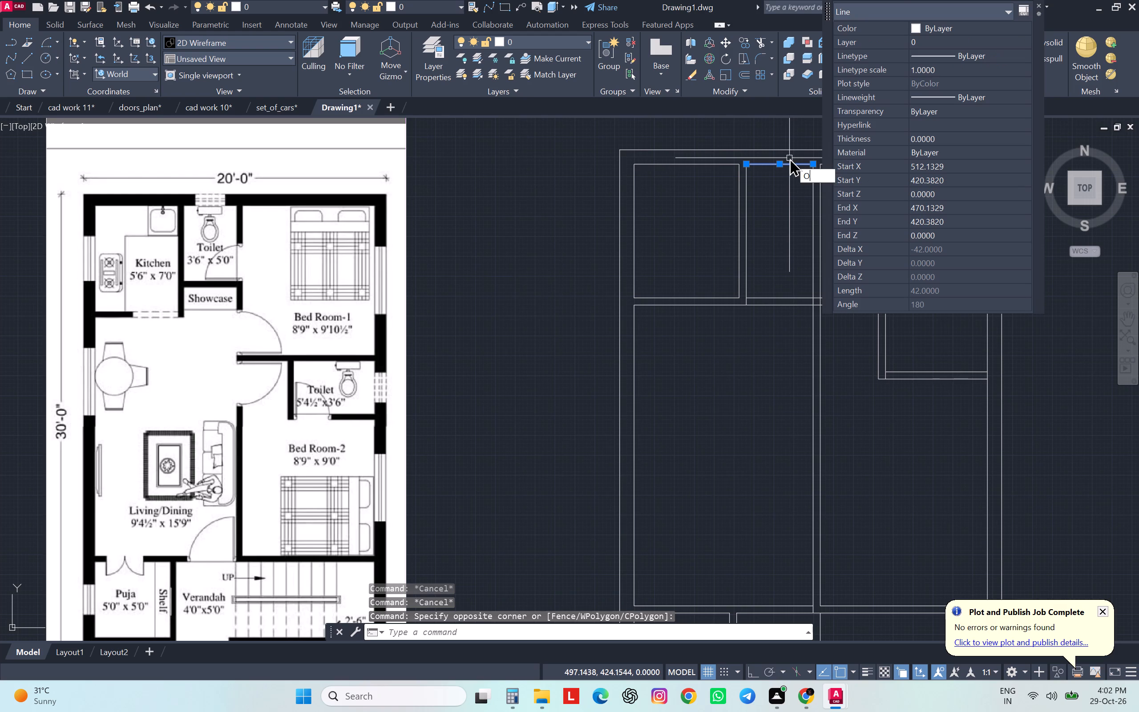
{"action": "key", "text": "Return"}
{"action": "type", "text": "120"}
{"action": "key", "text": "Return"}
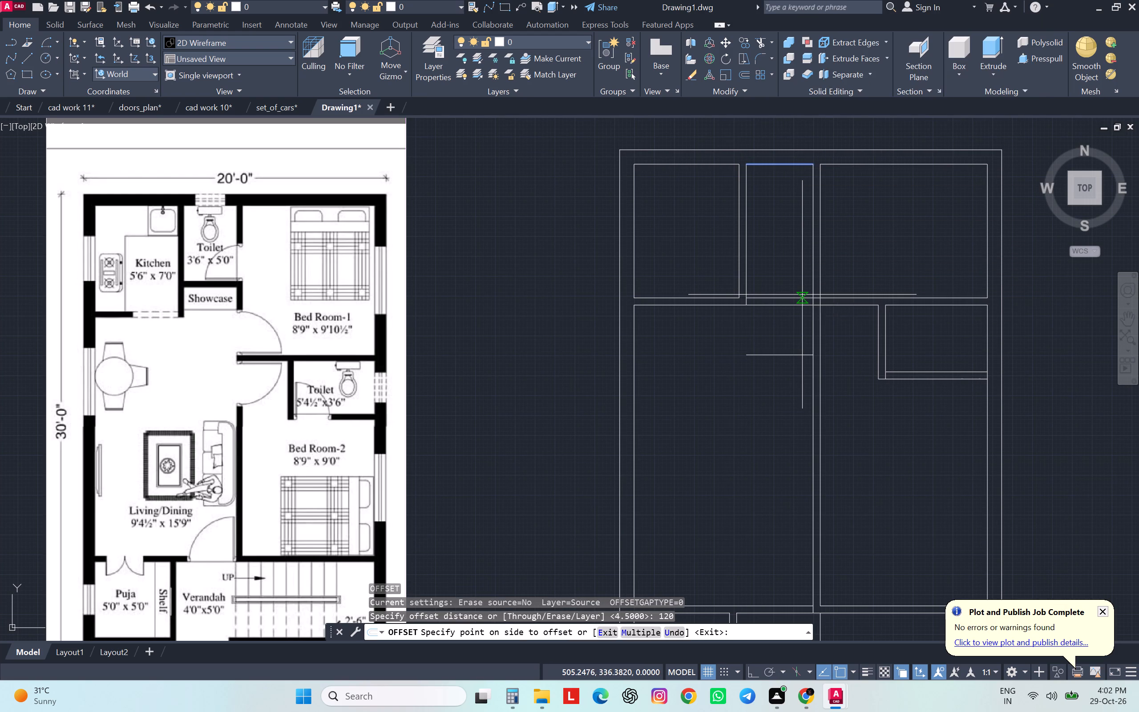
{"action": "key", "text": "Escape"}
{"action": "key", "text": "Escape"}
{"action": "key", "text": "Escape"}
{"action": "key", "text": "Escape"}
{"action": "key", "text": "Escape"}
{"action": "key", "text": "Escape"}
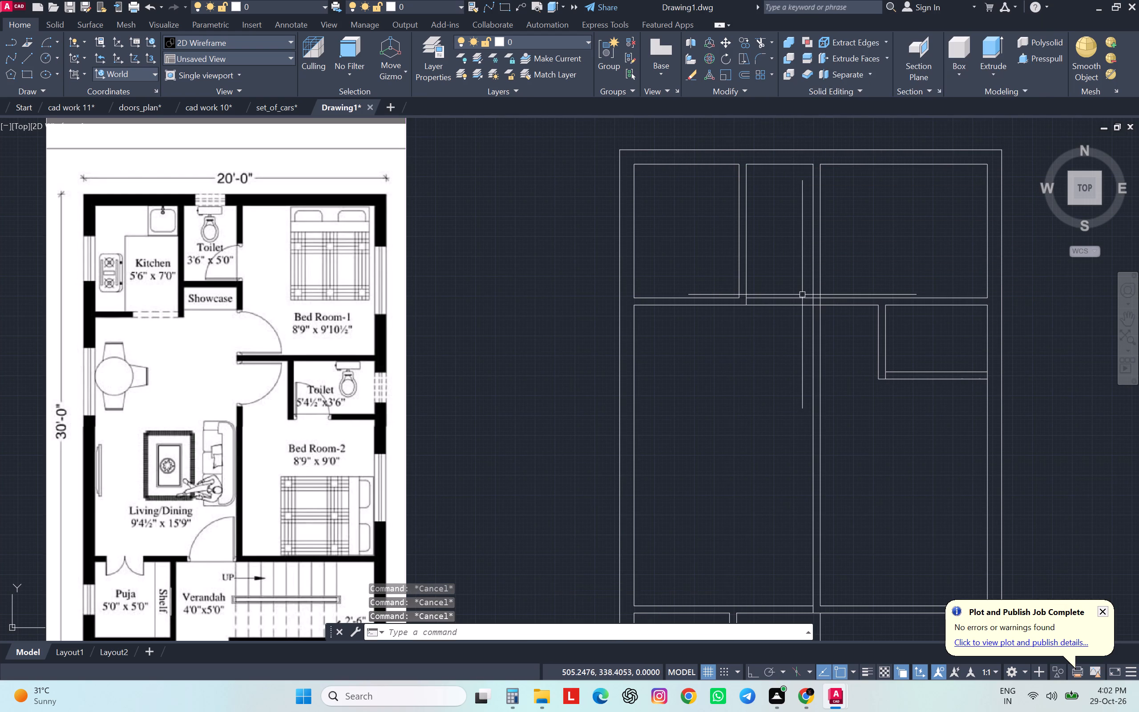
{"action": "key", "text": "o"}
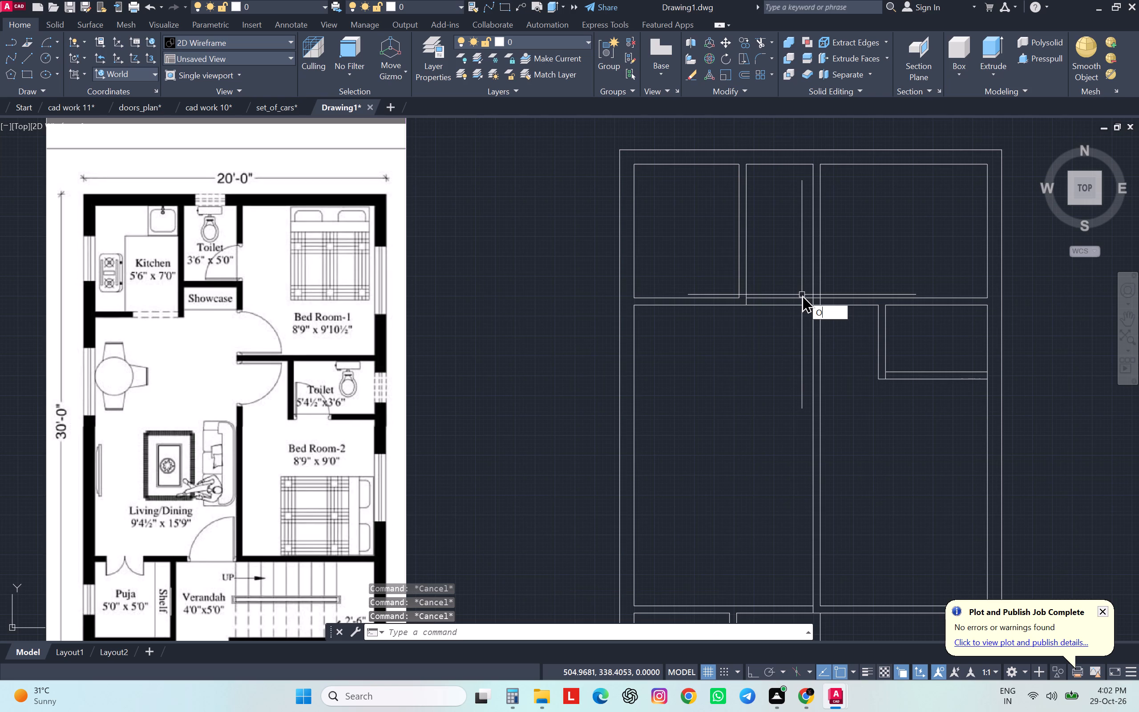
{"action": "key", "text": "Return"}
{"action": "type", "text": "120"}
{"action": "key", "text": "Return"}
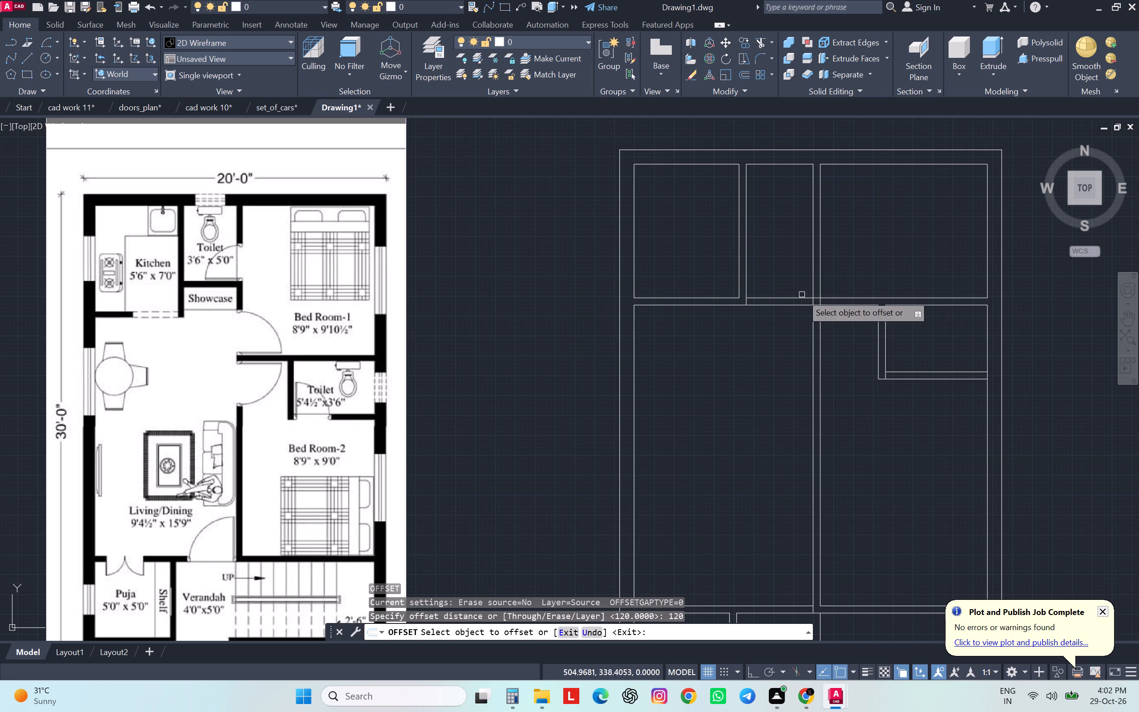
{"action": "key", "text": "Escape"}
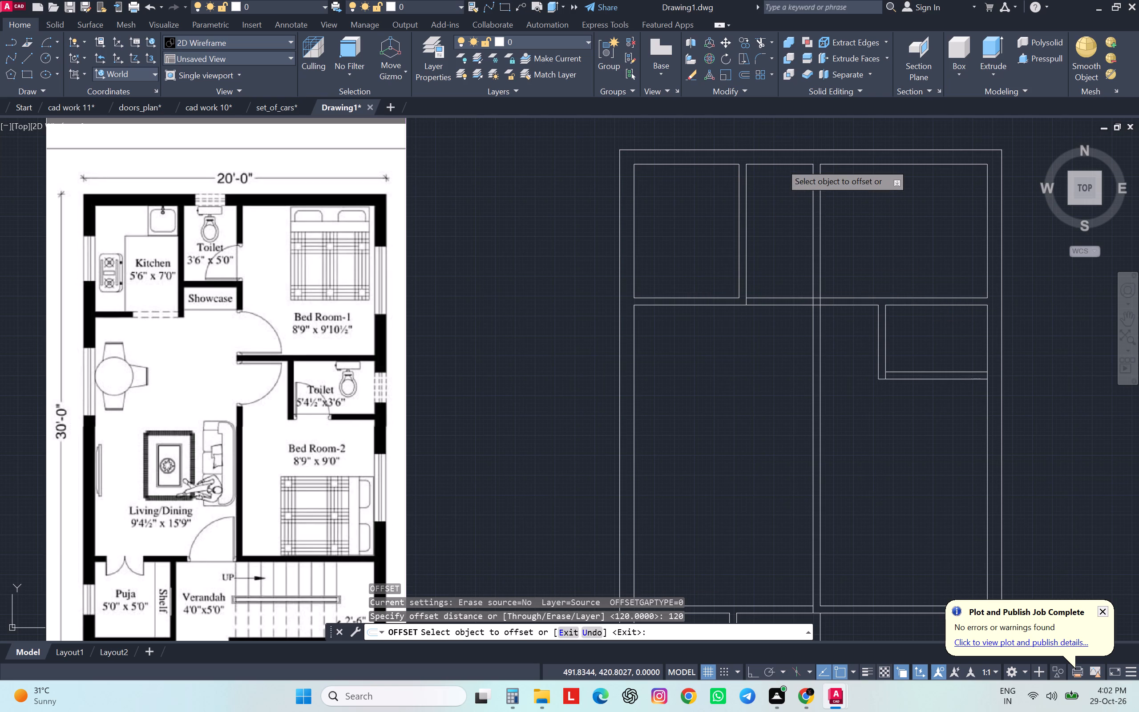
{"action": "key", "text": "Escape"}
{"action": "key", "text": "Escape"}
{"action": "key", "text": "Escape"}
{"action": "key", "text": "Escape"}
Offset the 3'6" x 5'0" toilet's top inner line 60 downward for the wall between toilet and showcase.
{"action": "key", "text": "o"}
{"action": "key", "text": "Return"}
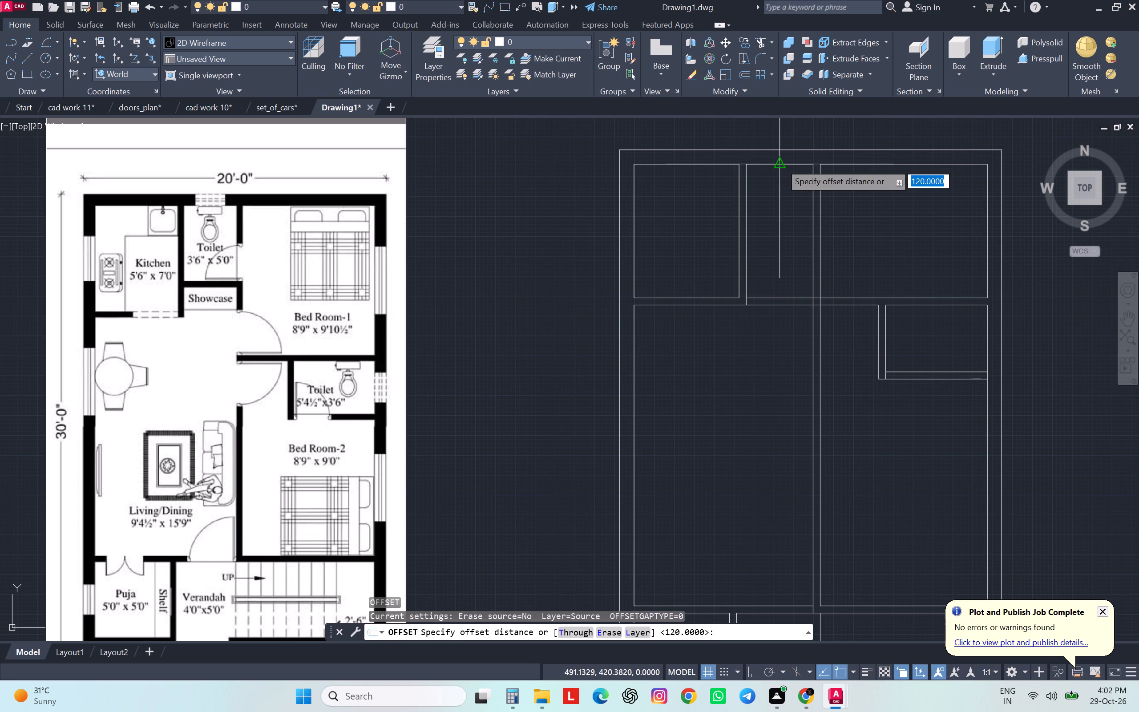
{"action": "type", "text": "60"}
{"action": "key", "text": "Return"}
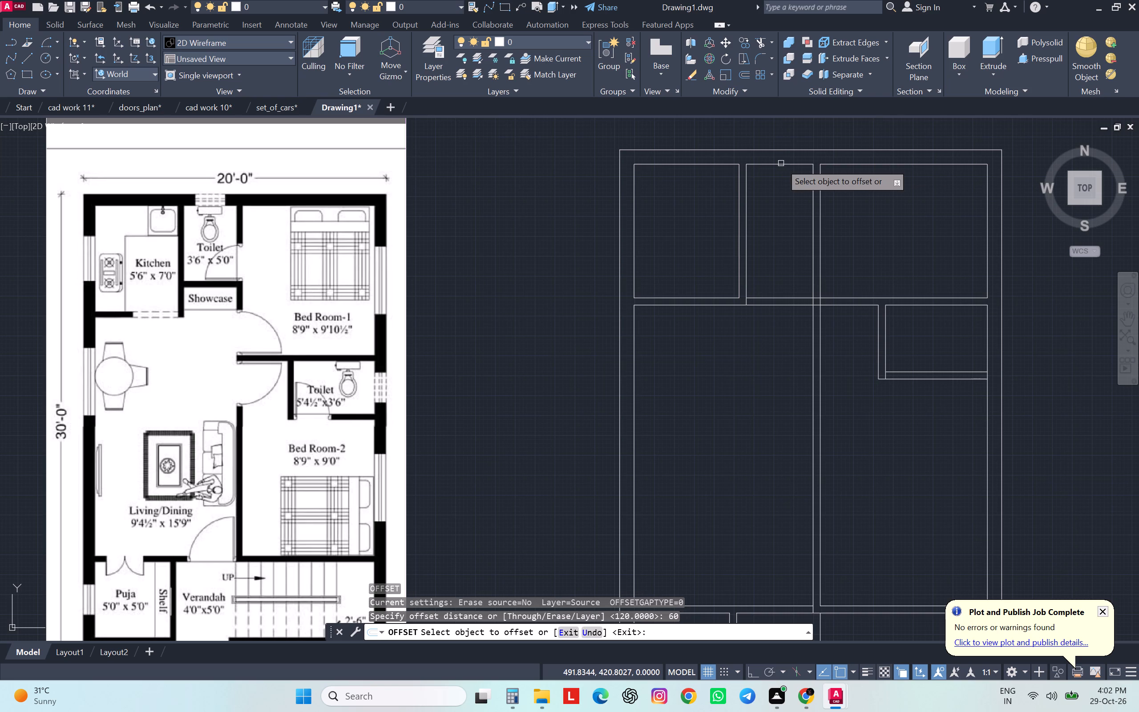
{"action": "left_click", "coordinate": [782, 164]}
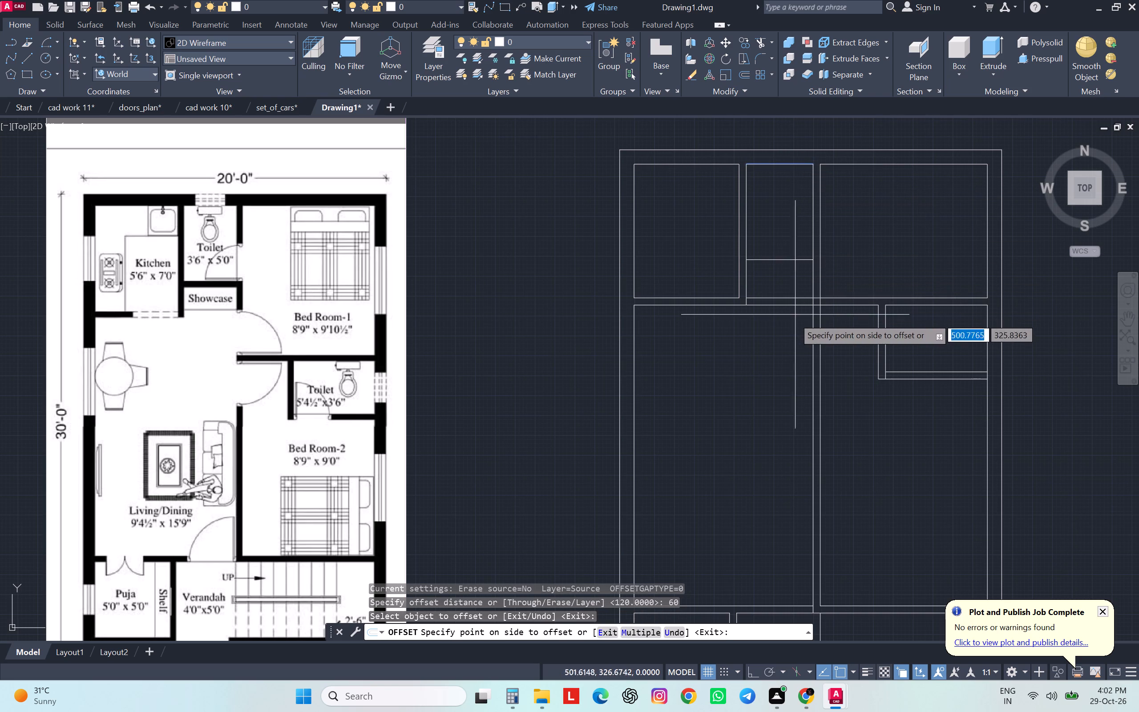
{"action": "left_click", "coordinate": [793, 318]}
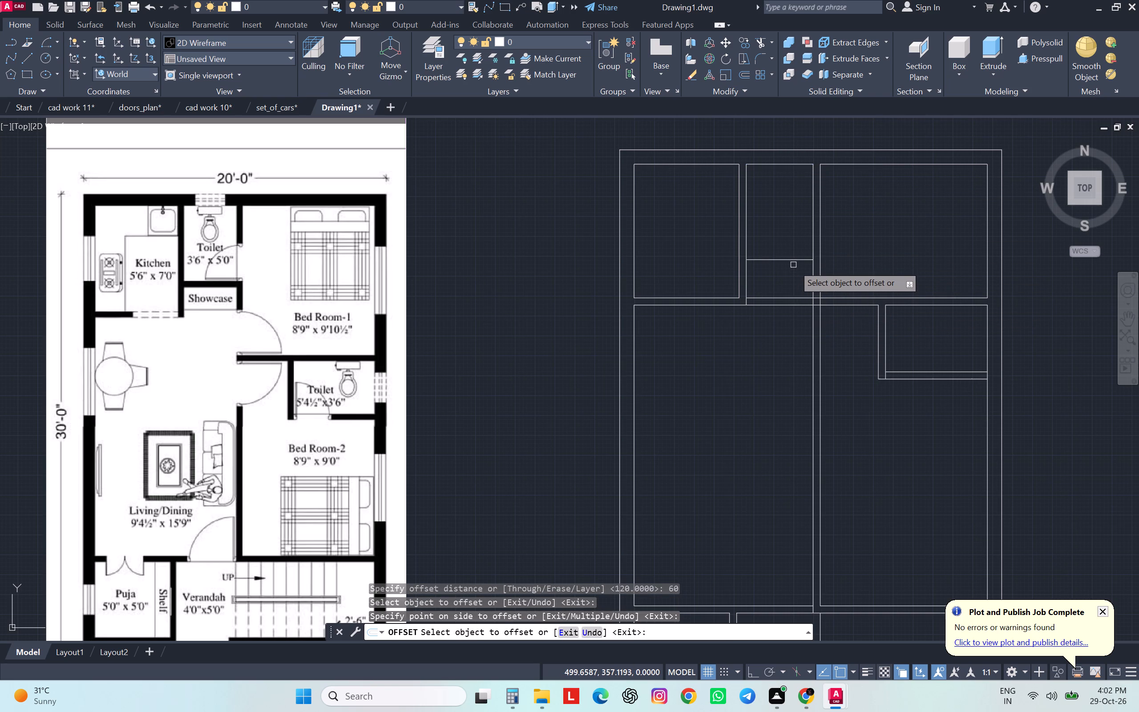
Offset the line between toilet and showcase 4.5 downward to give that wall its thickness.
{"action": "key", "text": "Return"}
{"action": "type", "text": "4.5"}
{"action": "key", "text": "Return"}
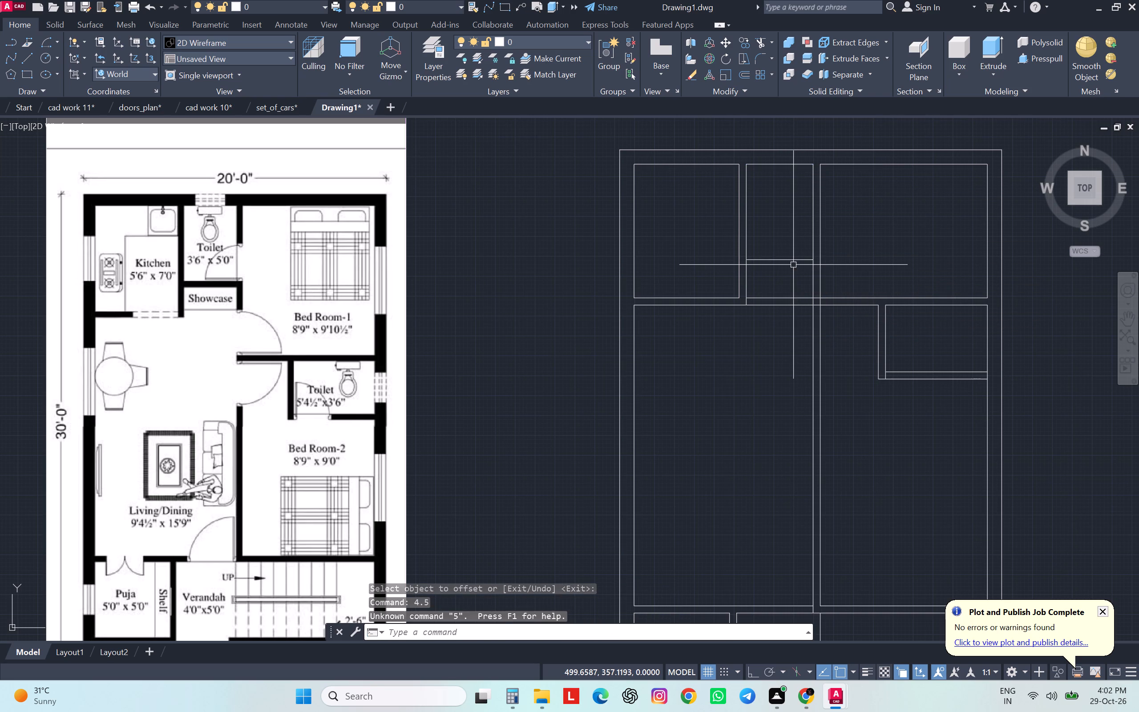
{"action": "key", "text": "Return"}
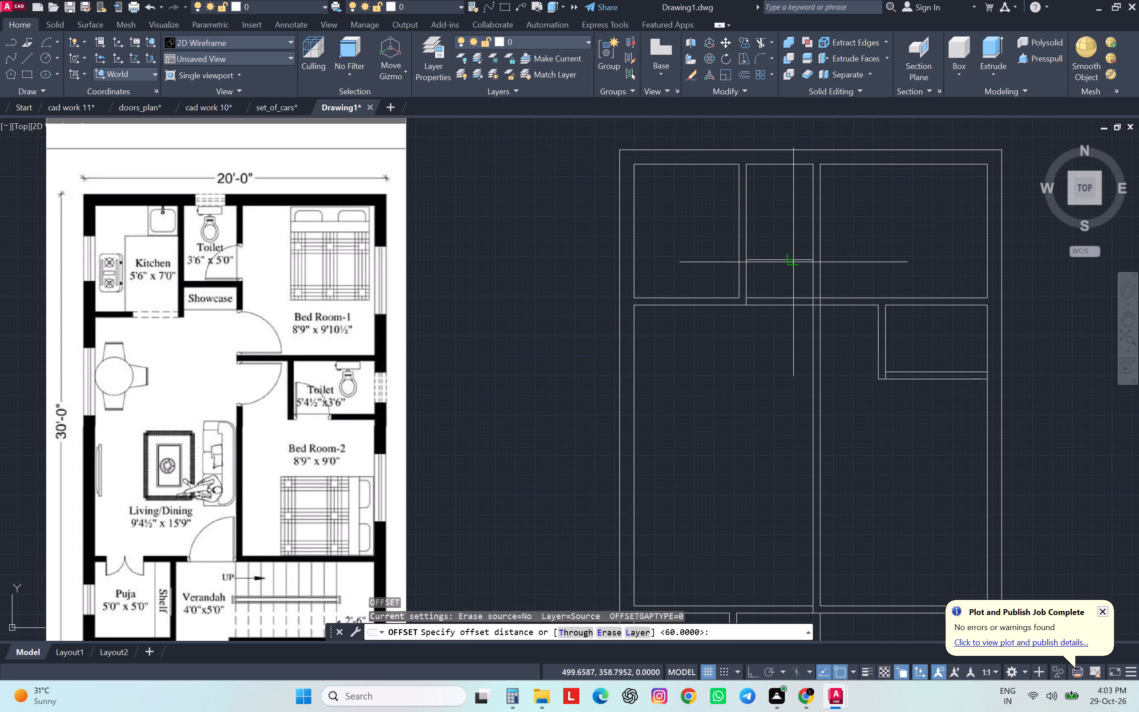
{"action": "type", "text": "4."}
{"action": "key", "text": "5"}
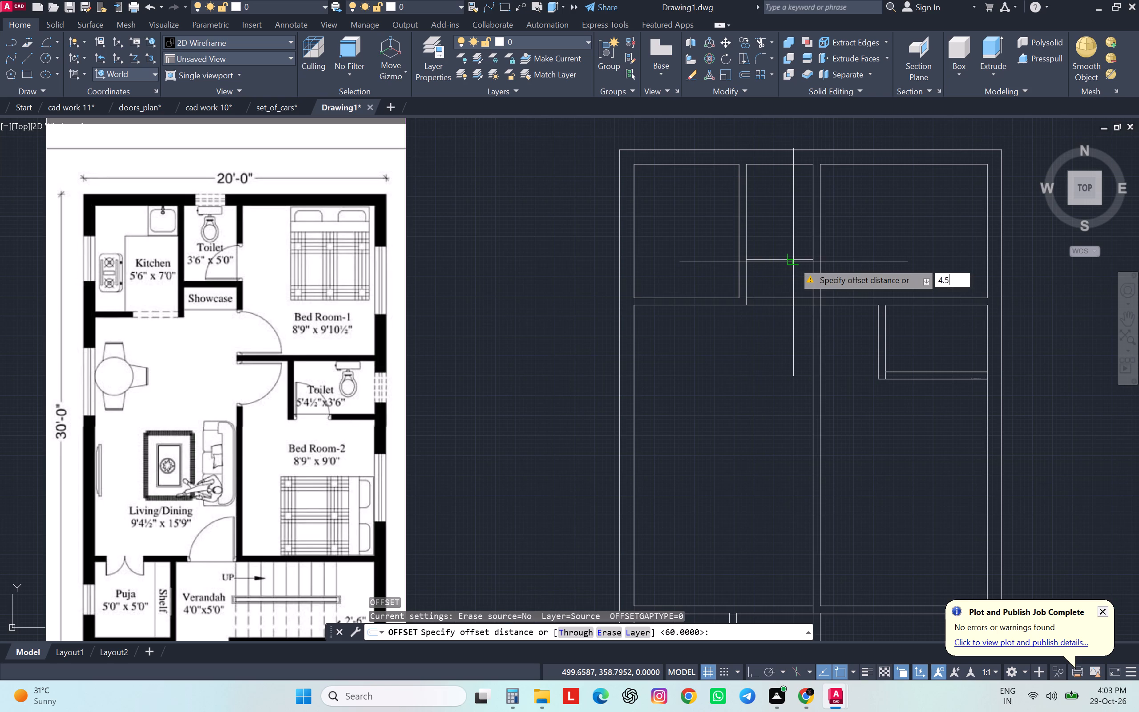
{"action": "key", "text": "Return"}
{"action": "left_click", "coordinate": [796, 260]}
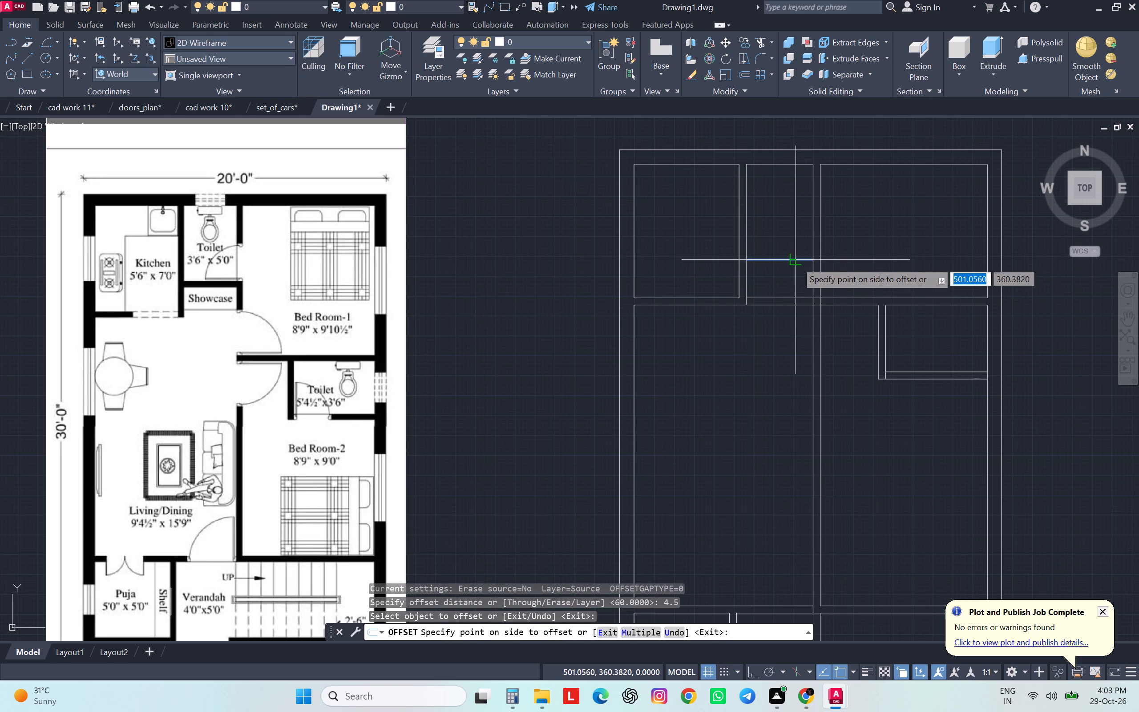
{"action": "left_click", "coordinate": [788, 349]}
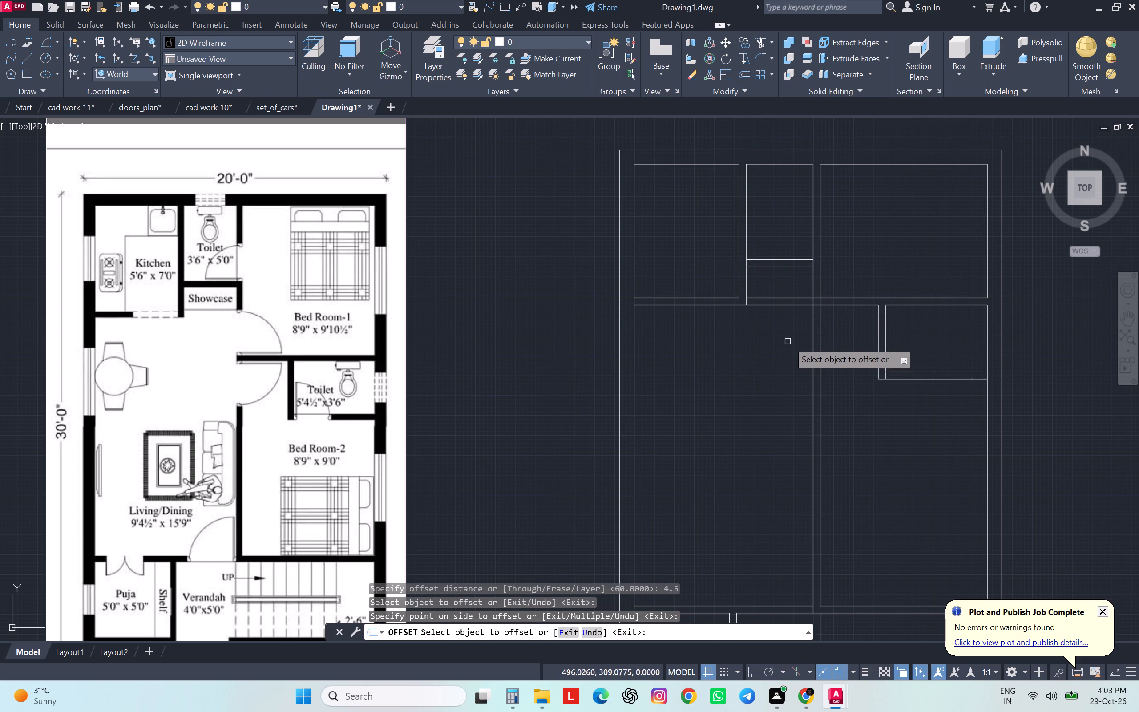
{"action": "key", "text": "Escape"}
{"action": "key", "text": "Escape"}
{"action": "key", "text": "Escape"}
{"action": "key", "text": "Escape"}
{"action": "key", "text": "Escape"}
Trim the upper cross wall's lower line below the showcase, between the kitchen partition and the bedroom partition.
{"action": "key", "text": "t"}
{"action": "type", "text": "R"}
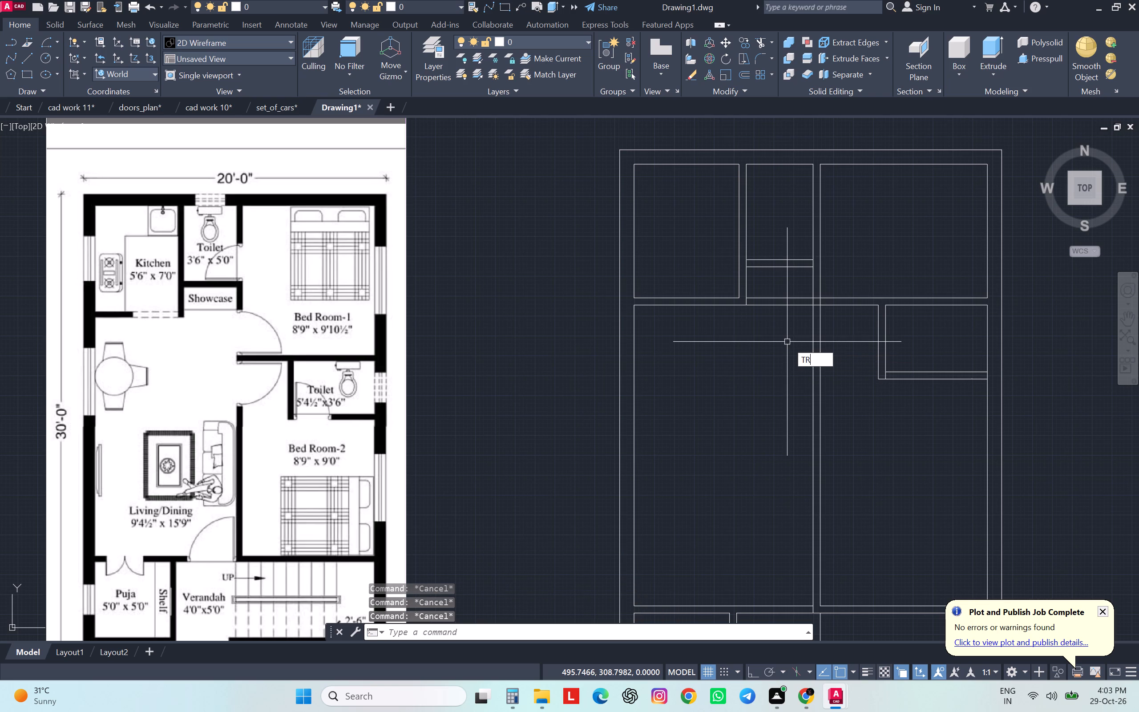
{"action": "key", "text": "space"}
{"action": "left_click", "coordinate": [786, 292]}
{"action": "left_click", "coordinate": [771, 332]}
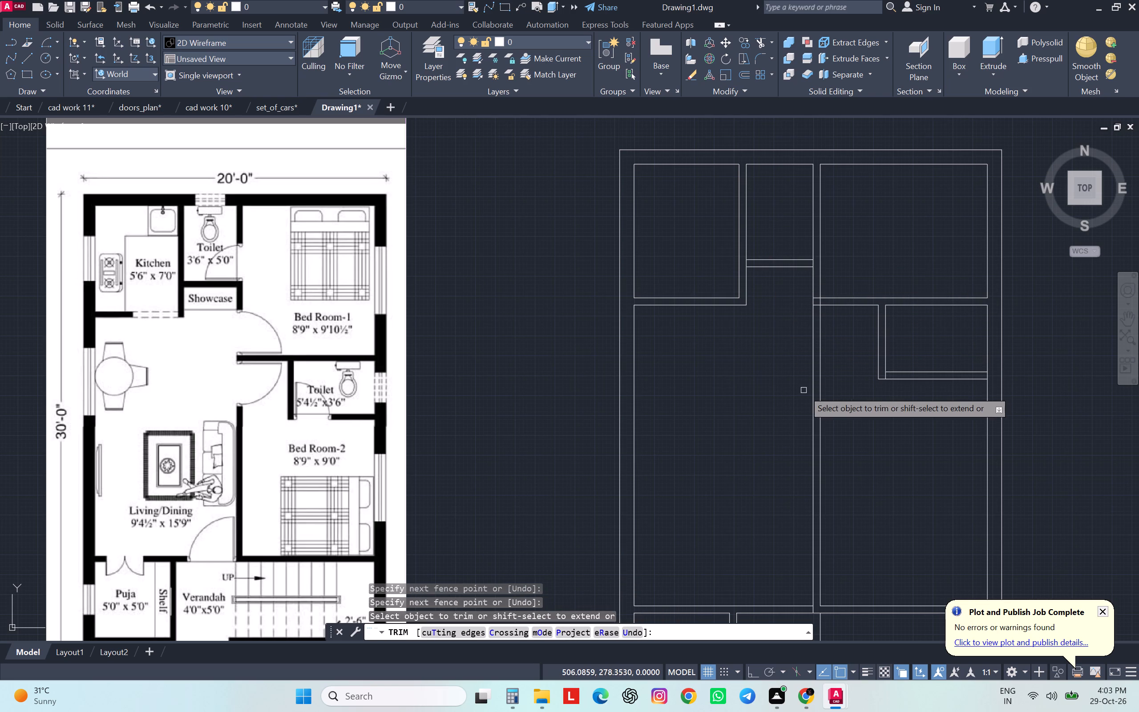
Trim both side partition lines between the two lines of the wall separating the 3'6" x 5'0" toilet from the showcase.
{"action": "scroll", "coordinate": [748, 263], "scroll_direction": "up", "scroll_amount": 3}
{"action": "left_click", "coordinate": [738, 263]}
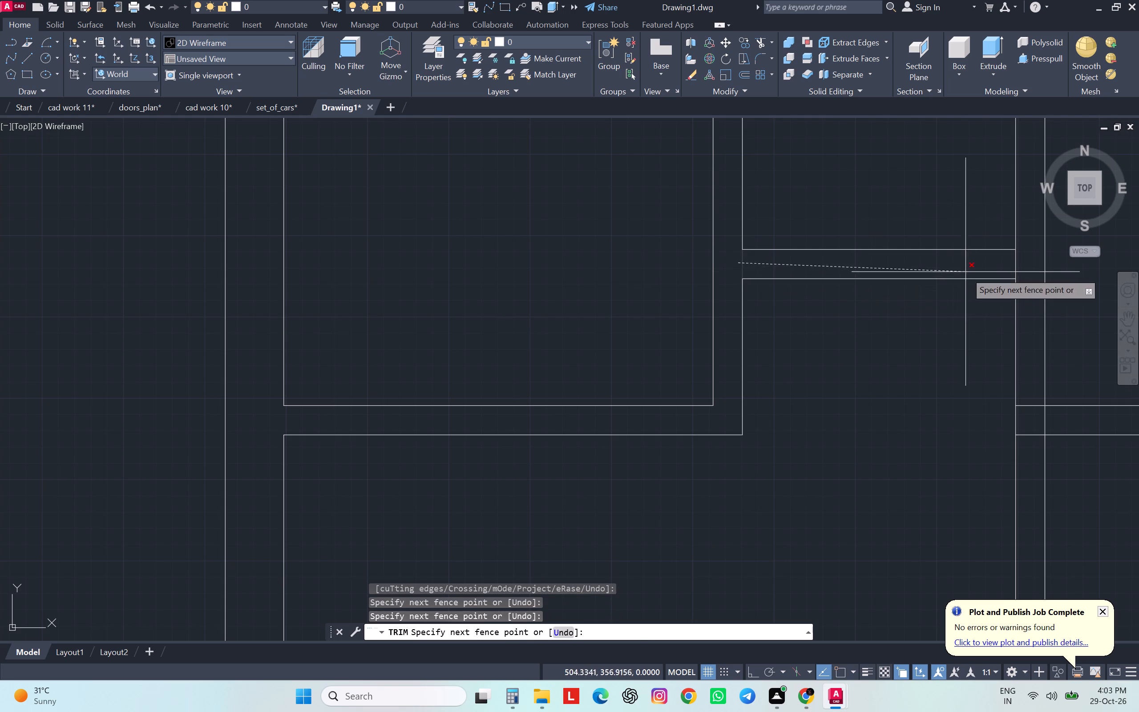
{"action": "left_click", "coordinate": [1027, 265]}
{"action": "scroll", "coordinate": [923, 251], "scroll_direction": "down", "scroll_amount": 3}
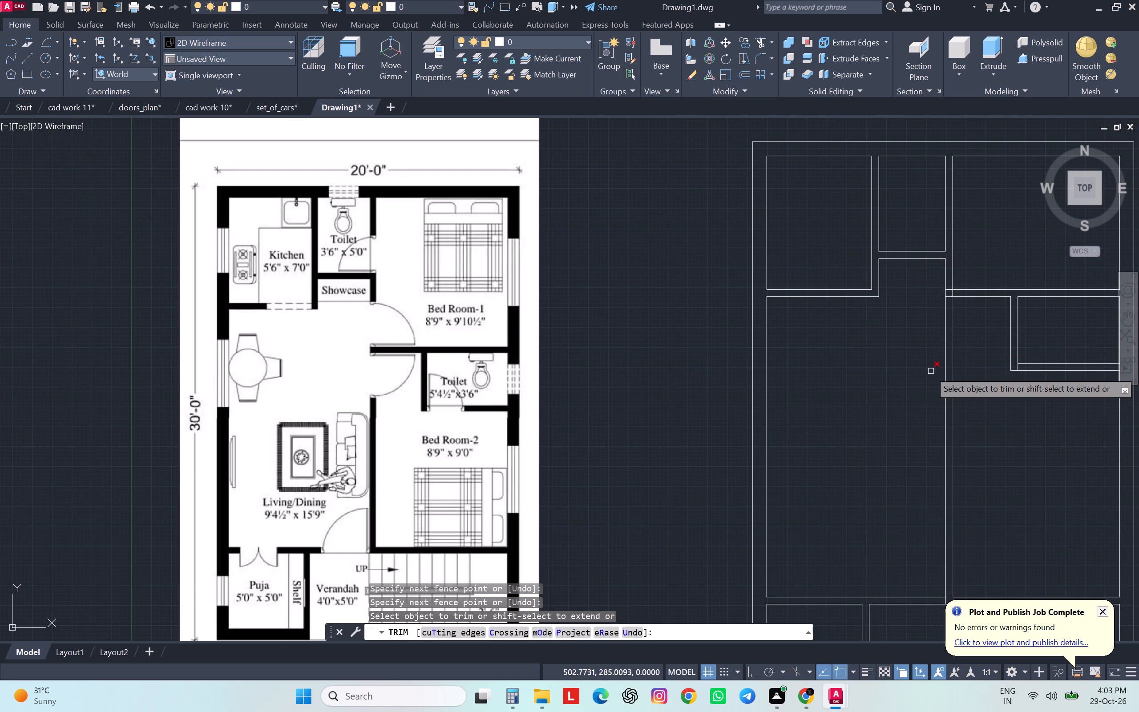
{"action": "middle_click_drag", "start_coordinate": [929, 369], "coordinate": [834, 356]}
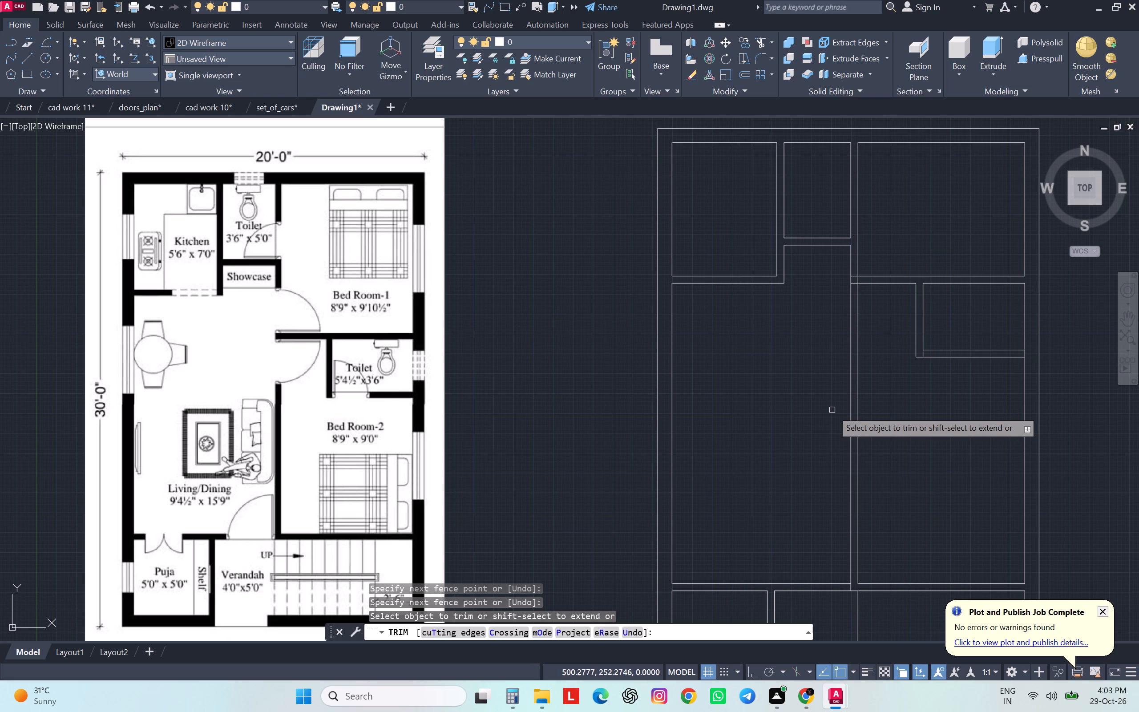
{"action": "key", "text": "Escape"}
{"action": "key", "text": "Escape"}
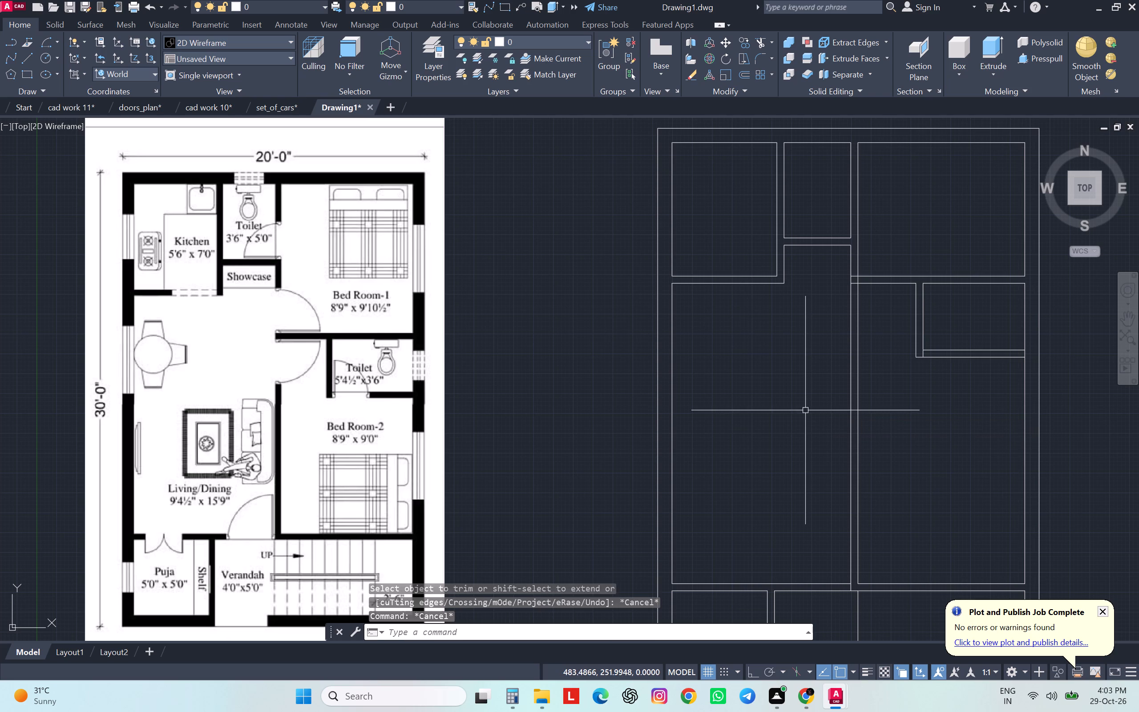
{"action": "key", "text": "Escape"}
{"action": "key", "text": "Escape"}
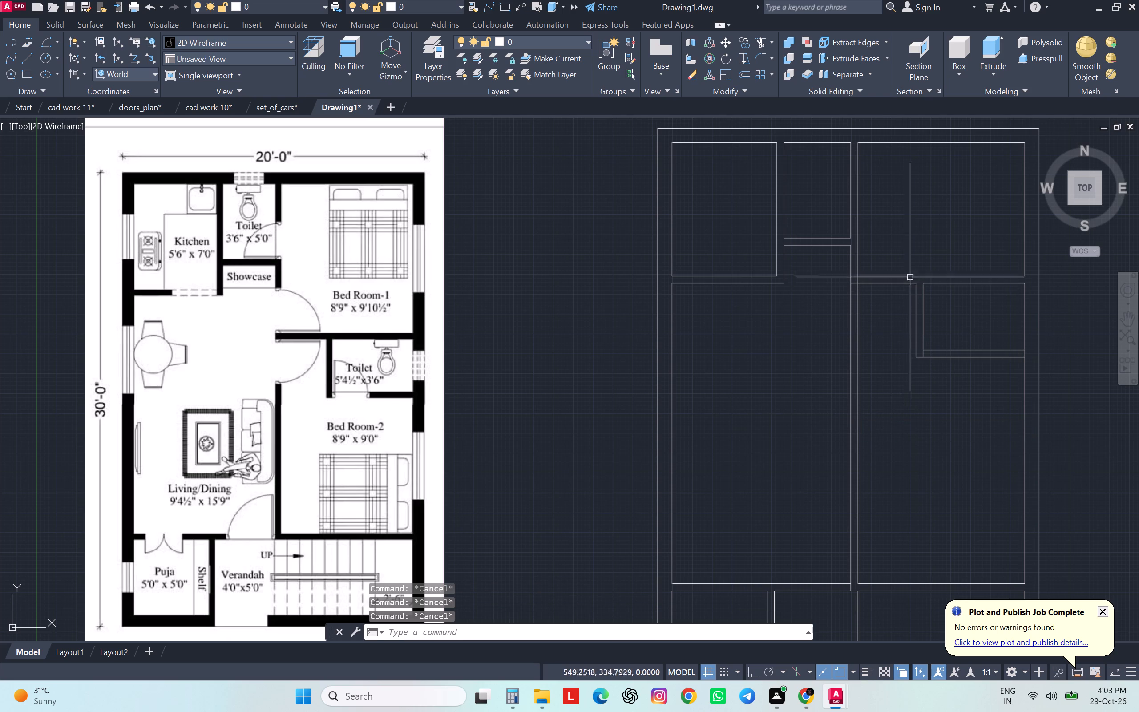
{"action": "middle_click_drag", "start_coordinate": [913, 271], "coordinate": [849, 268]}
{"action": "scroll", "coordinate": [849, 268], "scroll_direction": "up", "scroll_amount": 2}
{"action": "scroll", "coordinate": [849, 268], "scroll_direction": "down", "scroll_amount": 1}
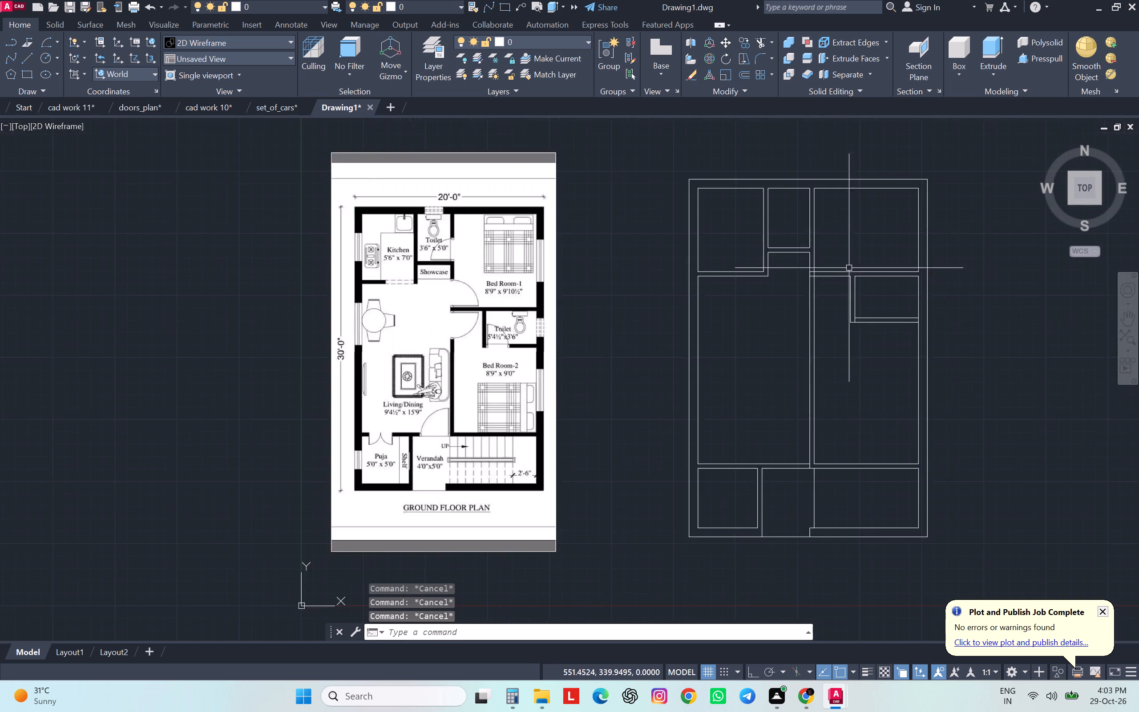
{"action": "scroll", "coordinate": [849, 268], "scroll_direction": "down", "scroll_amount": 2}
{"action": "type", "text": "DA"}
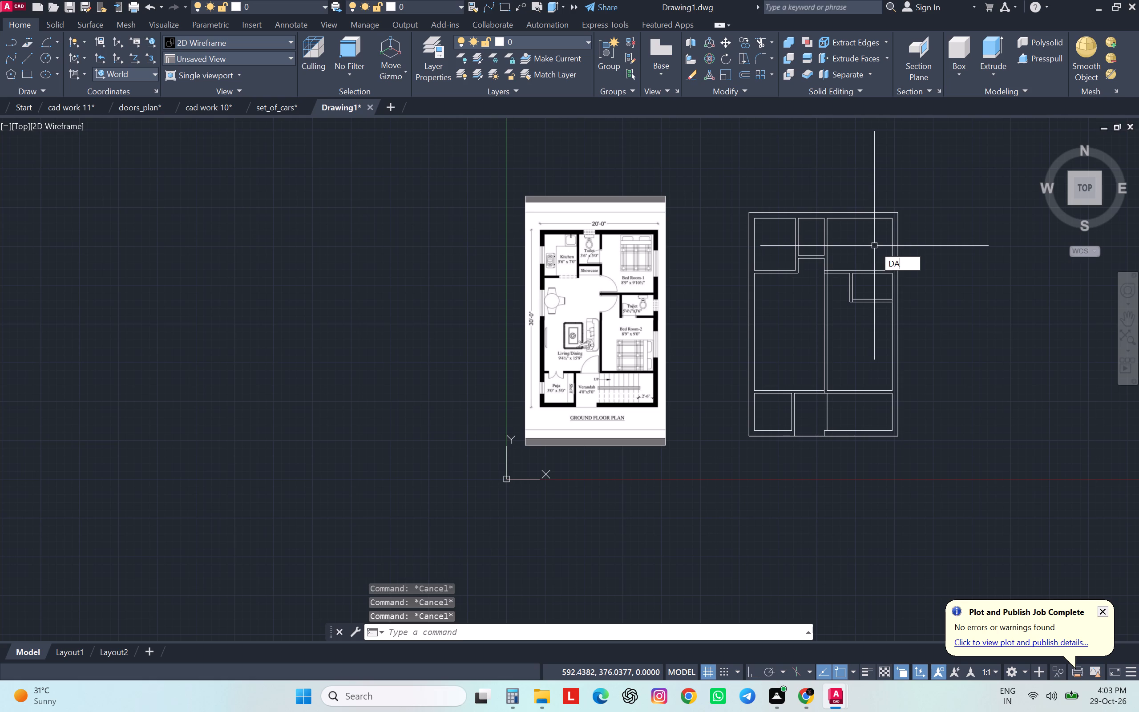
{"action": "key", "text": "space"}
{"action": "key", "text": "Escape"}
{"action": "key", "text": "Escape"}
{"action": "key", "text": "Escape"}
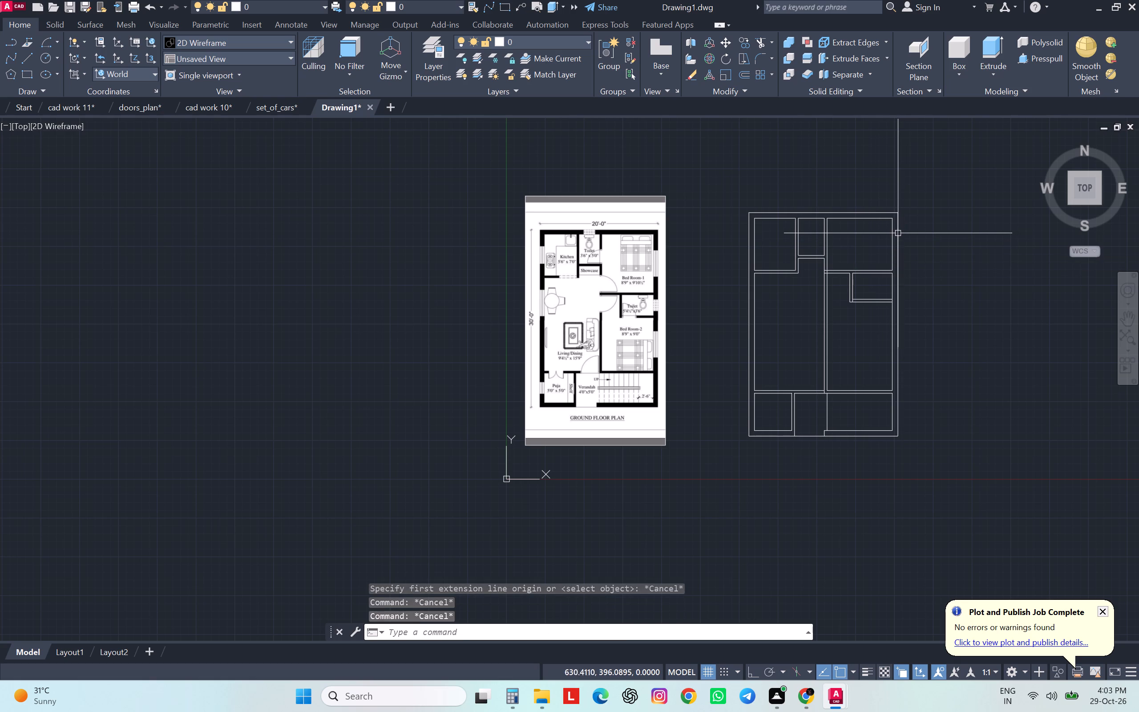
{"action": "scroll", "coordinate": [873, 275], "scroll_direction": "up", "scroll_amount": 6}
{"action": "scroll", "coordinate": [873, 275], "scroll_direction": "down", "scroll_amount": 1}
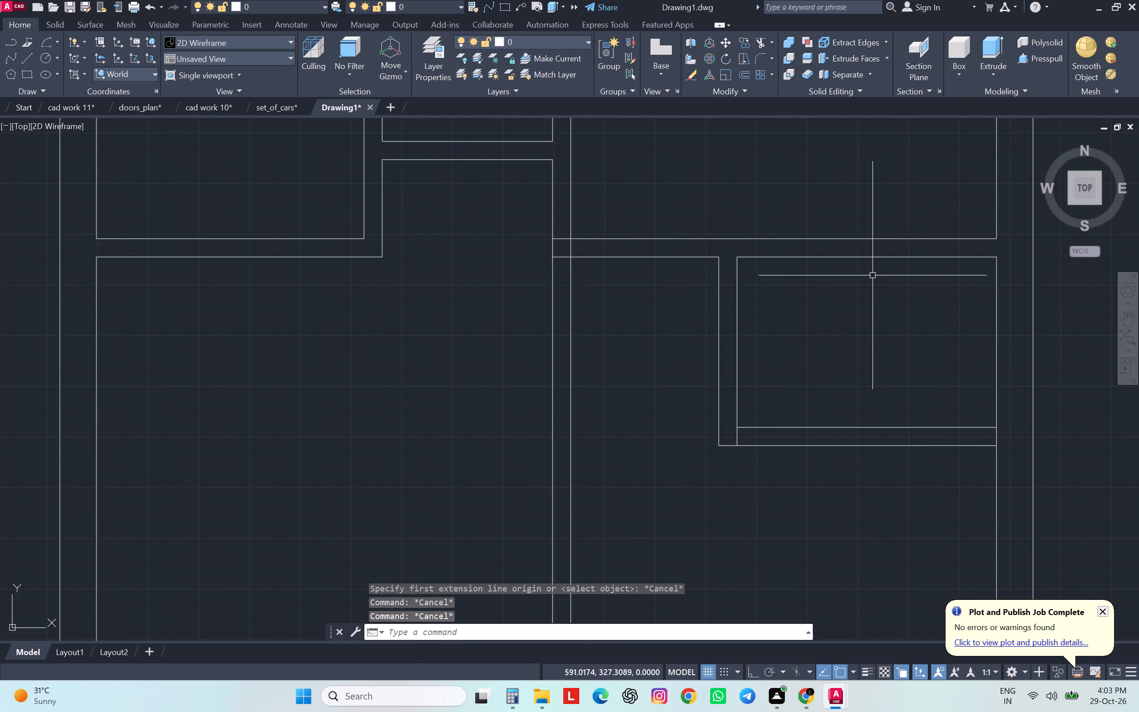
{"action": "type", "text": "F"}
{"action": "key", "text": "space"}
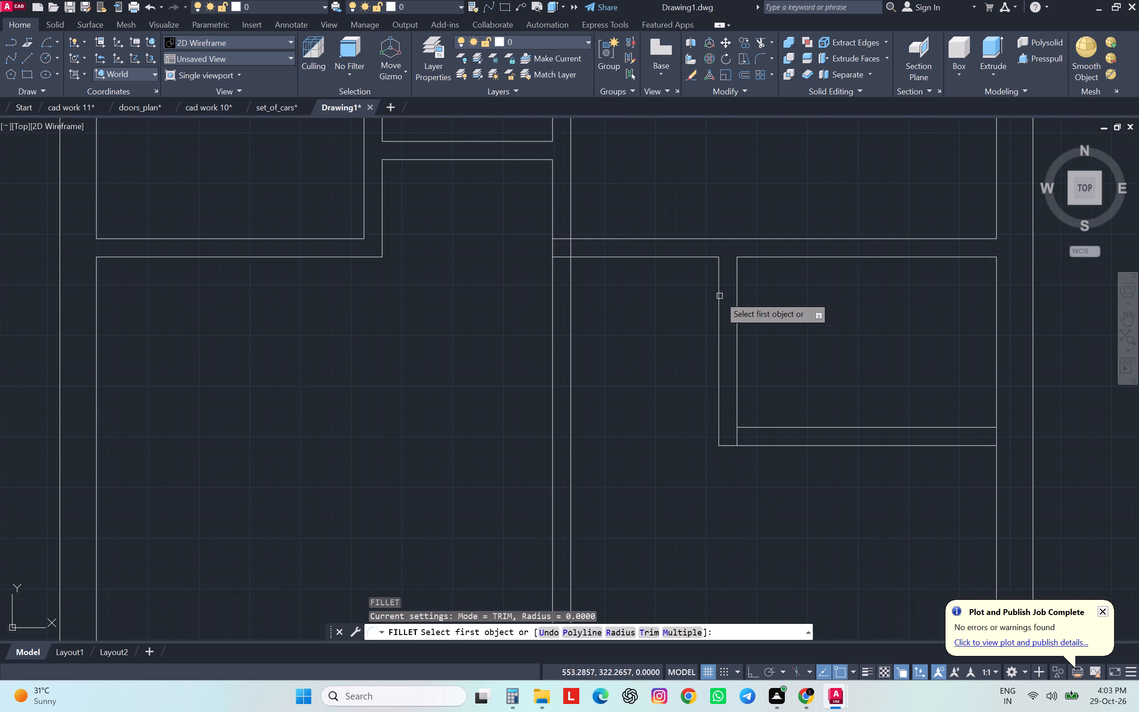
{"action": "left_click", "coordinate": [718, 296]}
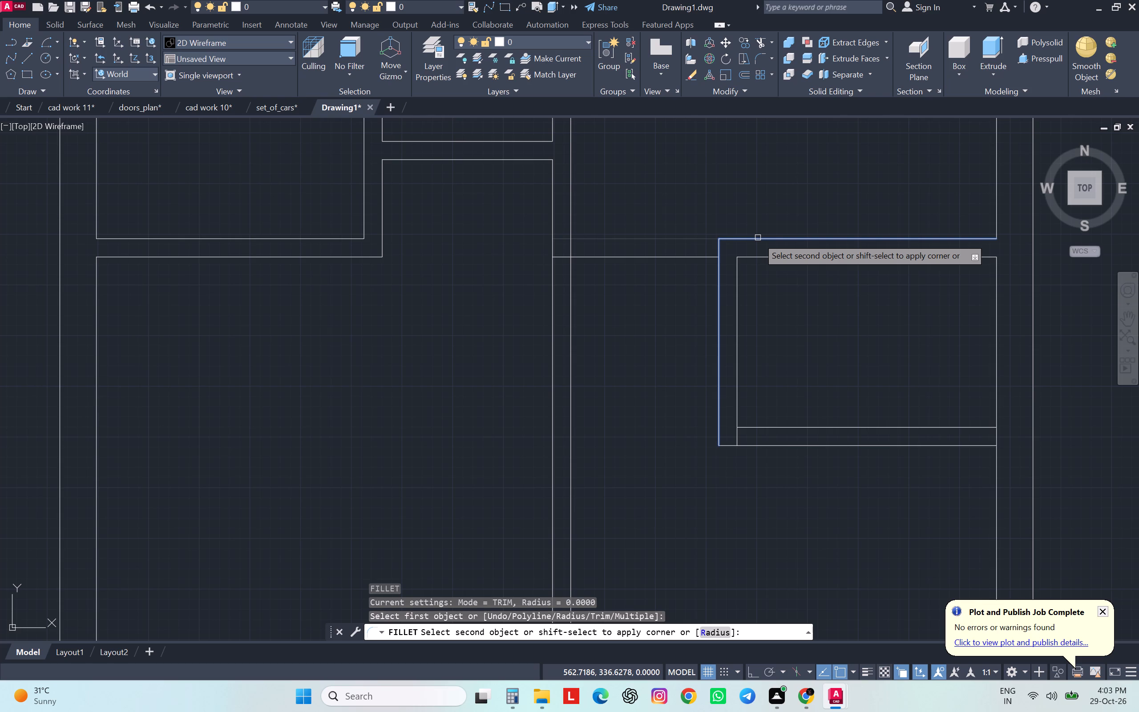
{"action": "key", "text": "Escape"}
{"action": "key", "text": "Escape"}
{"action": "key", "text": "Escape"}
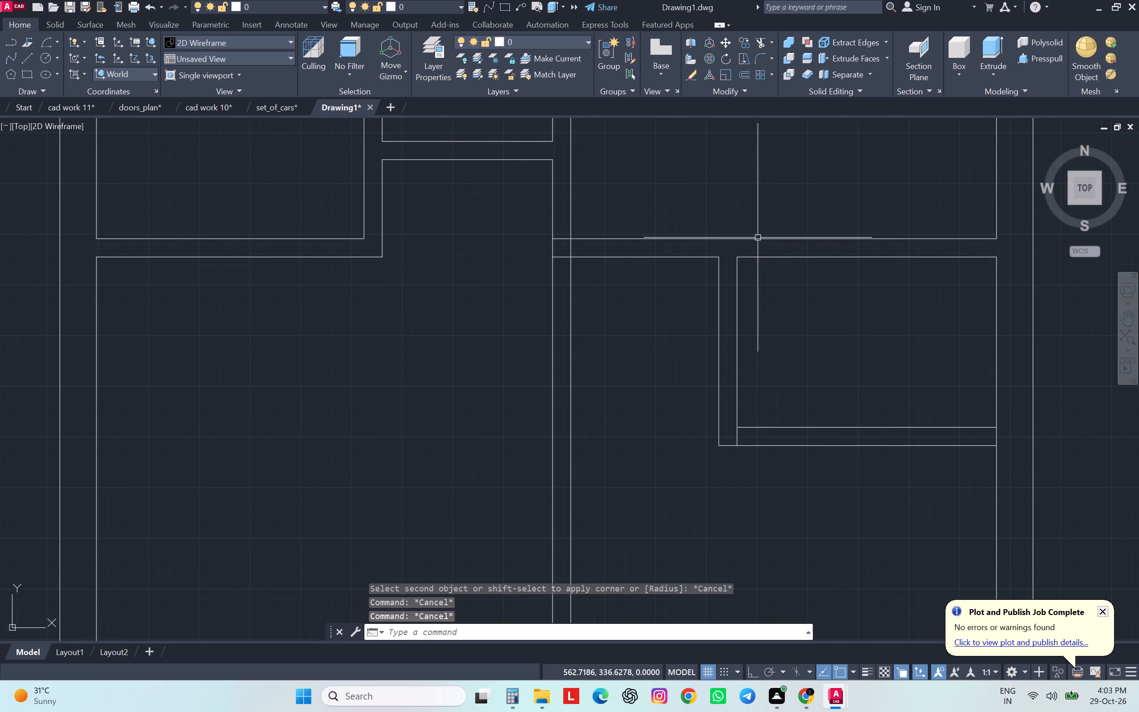
Fillet the line above the 5'4½" x 3'6" toilet at radius 0 with the toilet's outer partition line and the exterior wall's inner line.
{"action": "key", "text": "space"}
{"action": "left_click", "coordinate": [722, 305]}
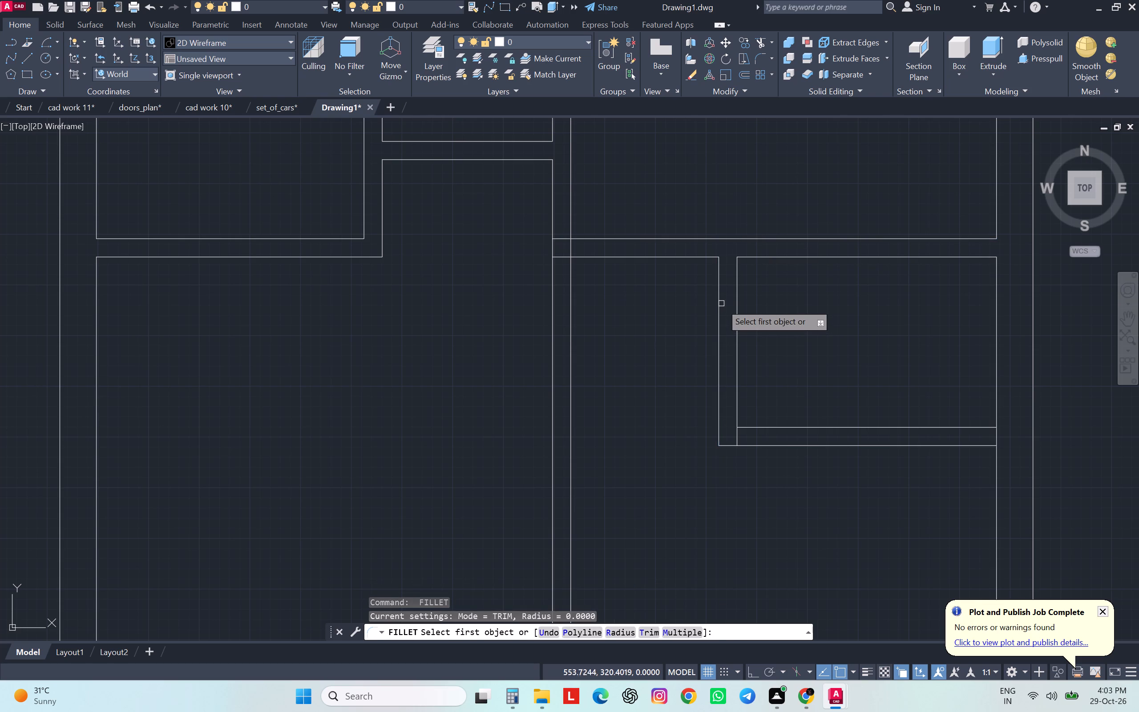
{"action": "left_click", "coordinate": [719, 303]}
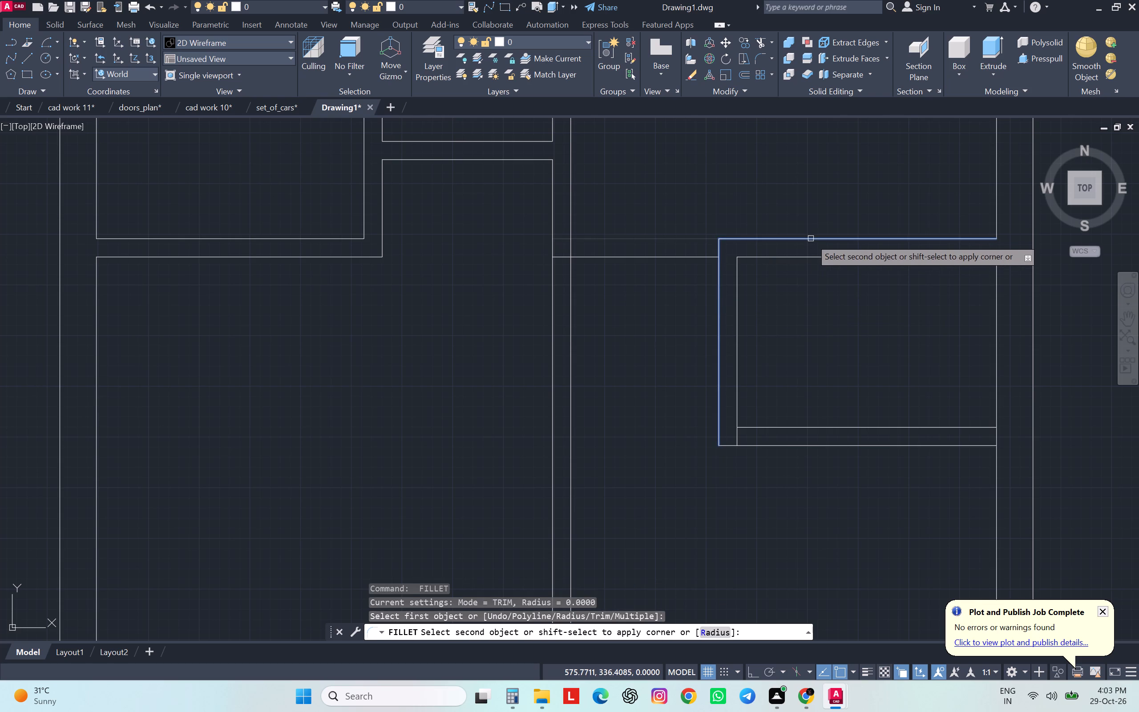
{"action": "left_click", "coordinate": [811, 239]}
{"action": "key", "text": "space"}
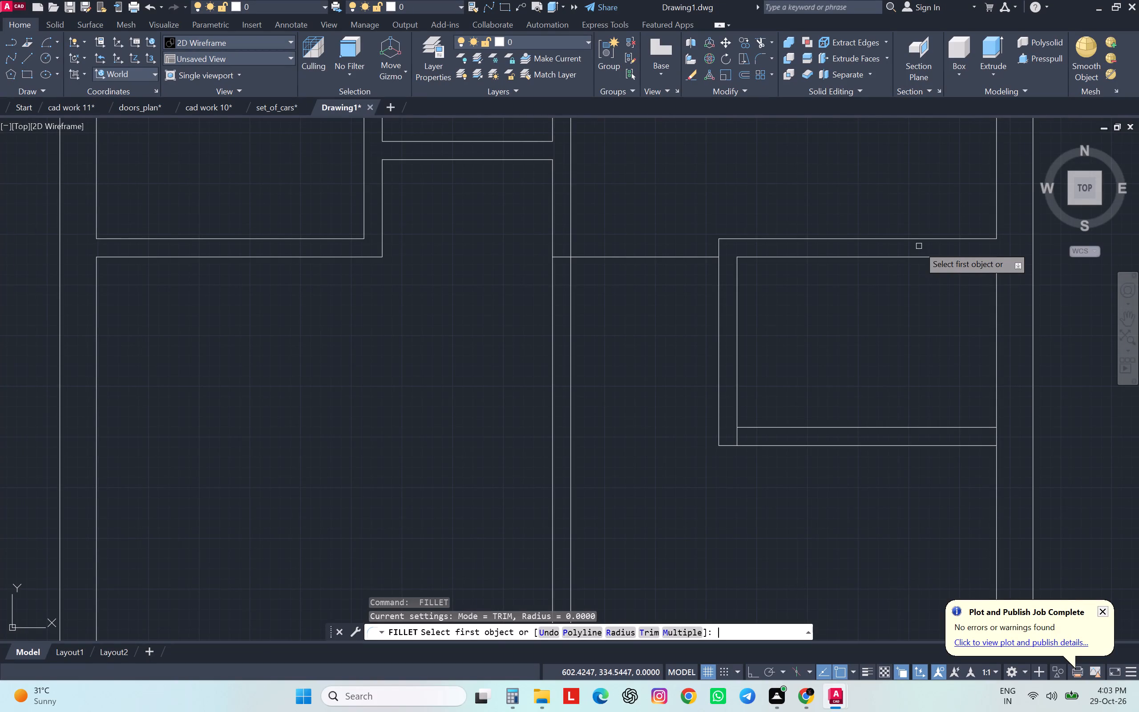
{"action": "left_click", "coordinate": [771, 142]}
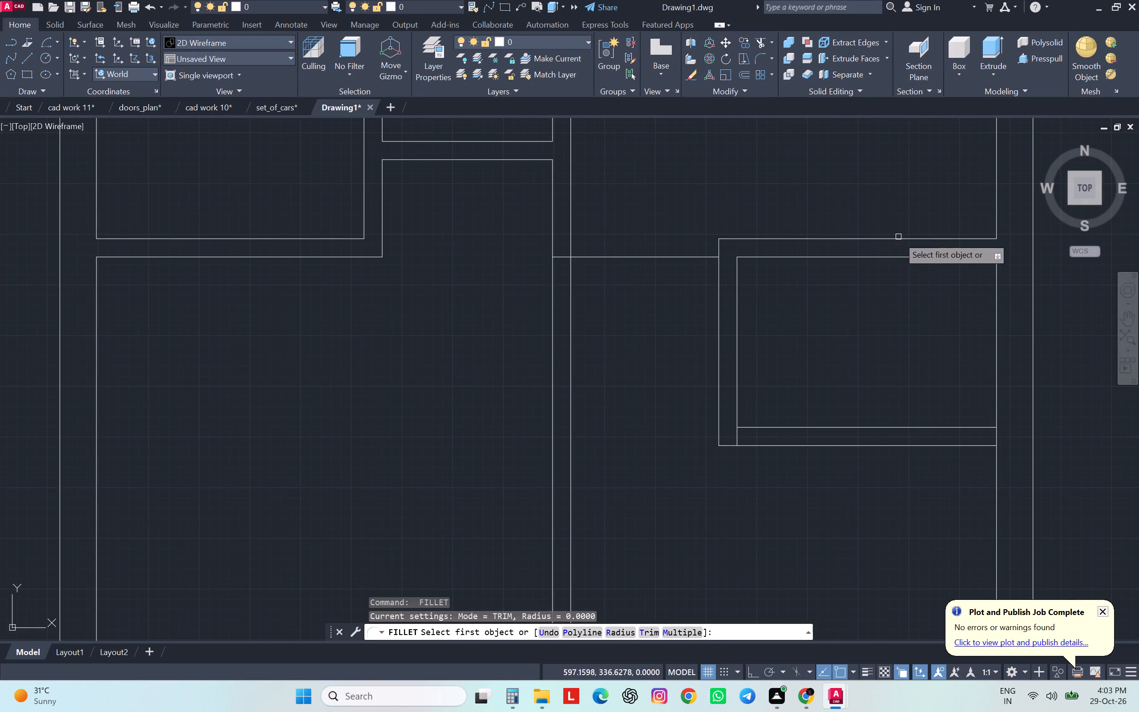
{"action": "left_click", "coordinate": [898, 237]}
{"action": "left_click", "coordinate": [997, 290]}
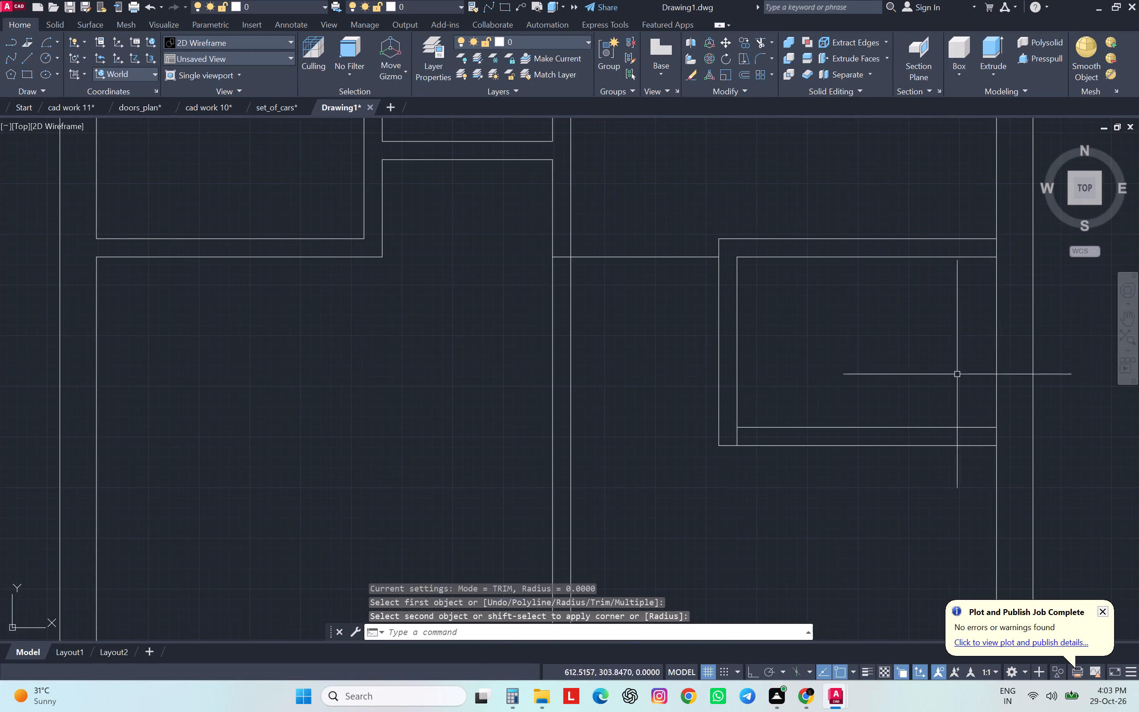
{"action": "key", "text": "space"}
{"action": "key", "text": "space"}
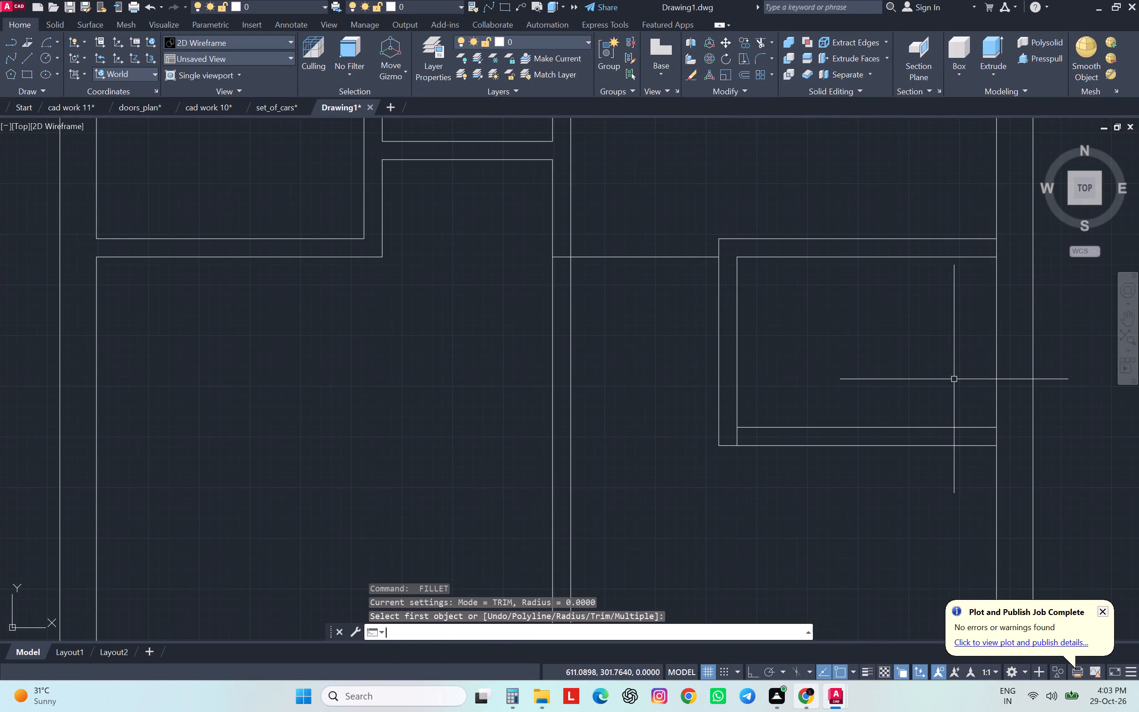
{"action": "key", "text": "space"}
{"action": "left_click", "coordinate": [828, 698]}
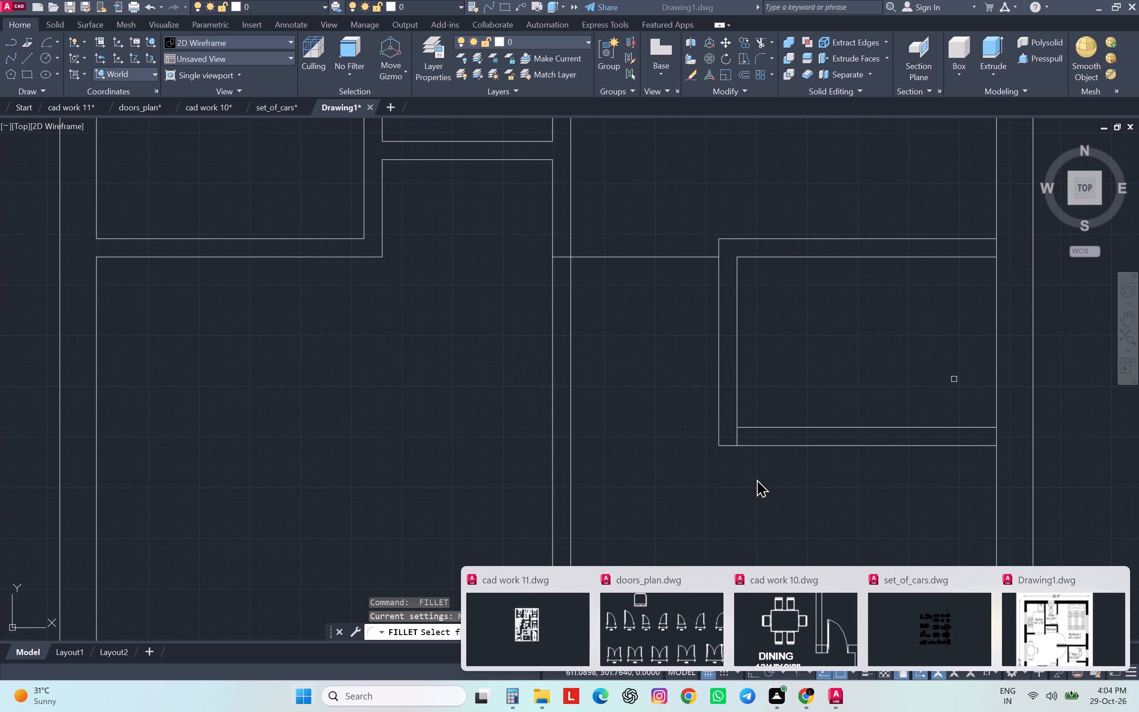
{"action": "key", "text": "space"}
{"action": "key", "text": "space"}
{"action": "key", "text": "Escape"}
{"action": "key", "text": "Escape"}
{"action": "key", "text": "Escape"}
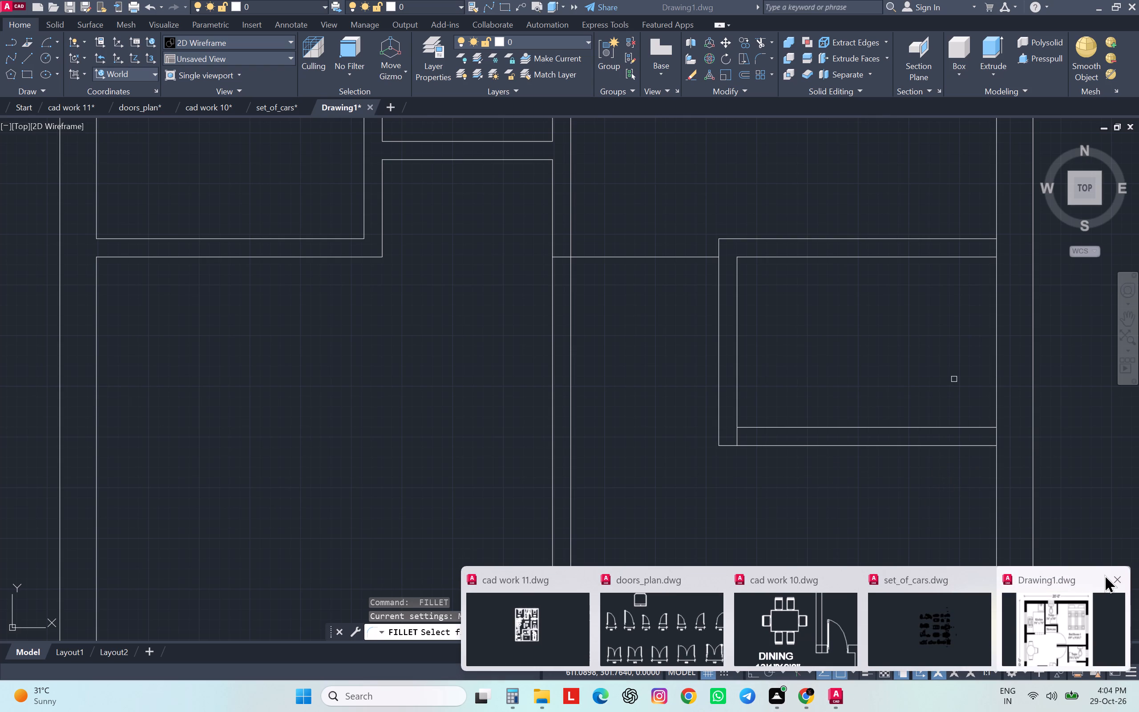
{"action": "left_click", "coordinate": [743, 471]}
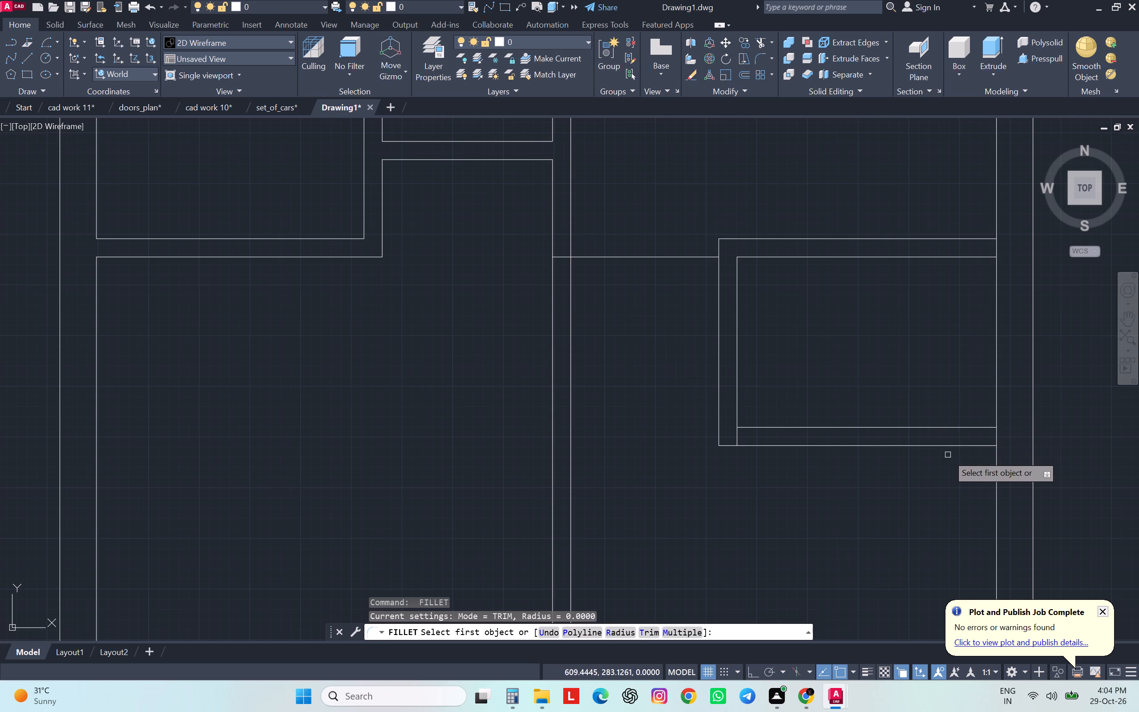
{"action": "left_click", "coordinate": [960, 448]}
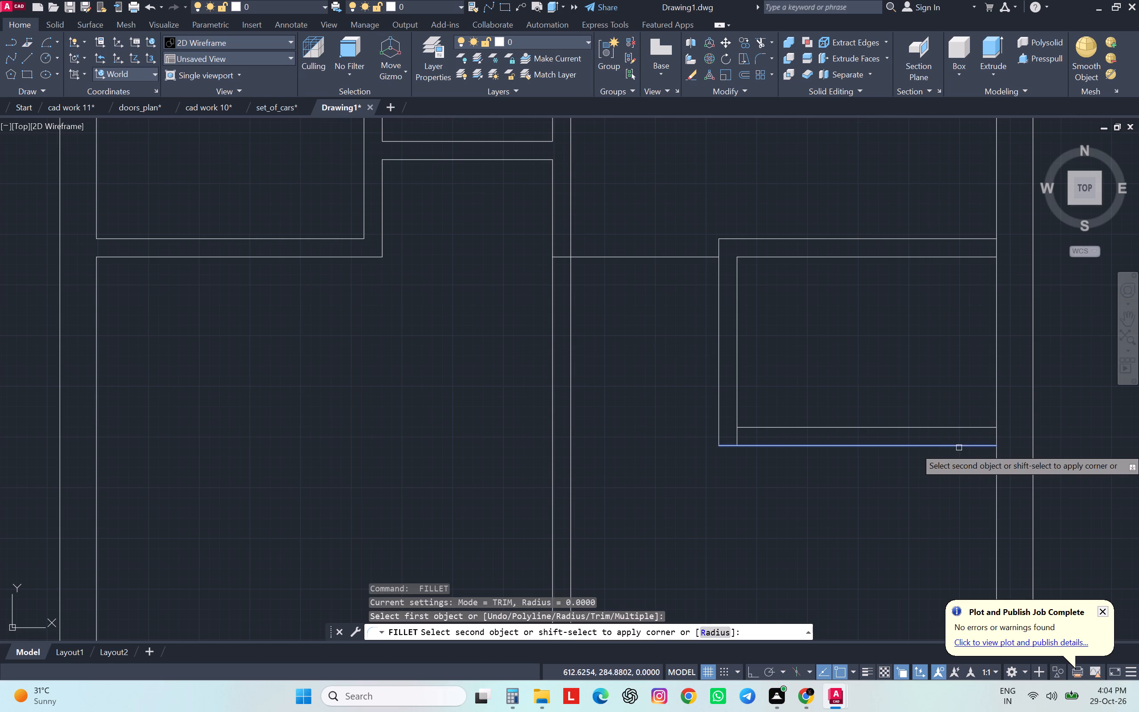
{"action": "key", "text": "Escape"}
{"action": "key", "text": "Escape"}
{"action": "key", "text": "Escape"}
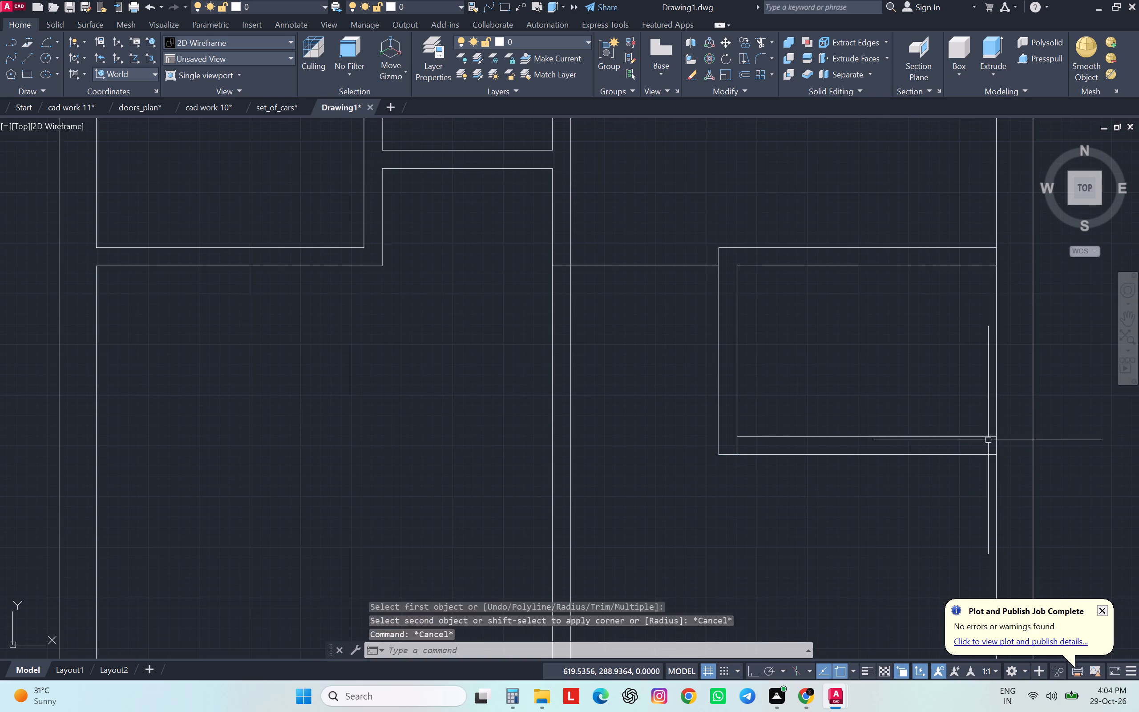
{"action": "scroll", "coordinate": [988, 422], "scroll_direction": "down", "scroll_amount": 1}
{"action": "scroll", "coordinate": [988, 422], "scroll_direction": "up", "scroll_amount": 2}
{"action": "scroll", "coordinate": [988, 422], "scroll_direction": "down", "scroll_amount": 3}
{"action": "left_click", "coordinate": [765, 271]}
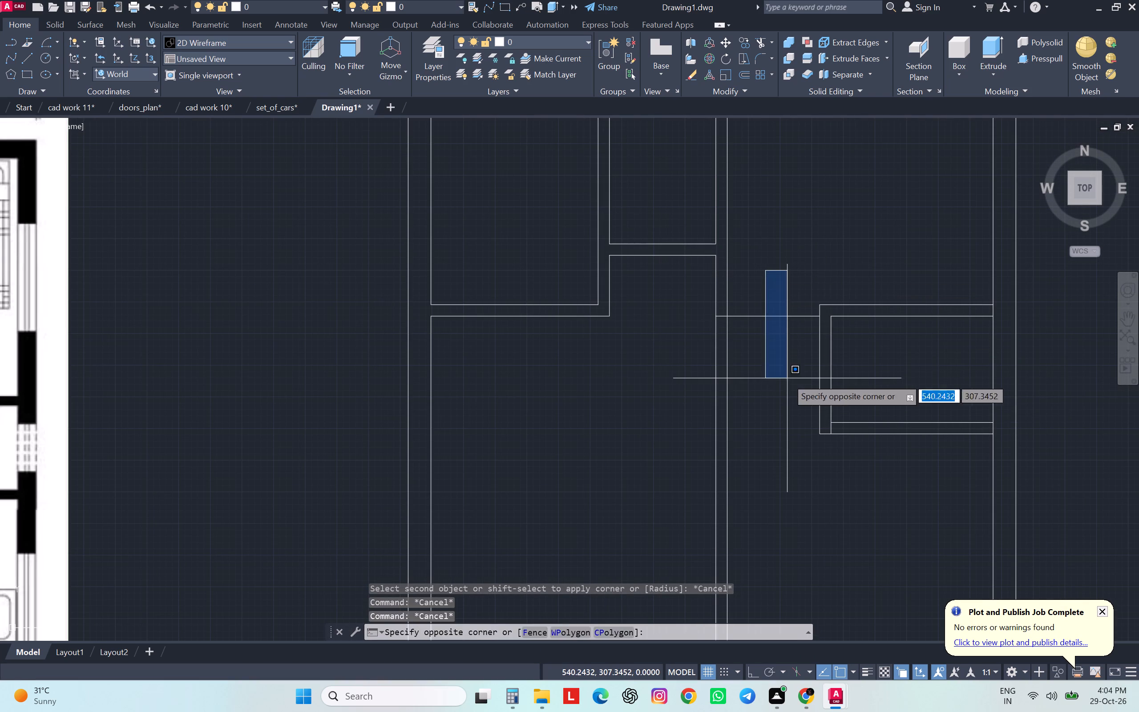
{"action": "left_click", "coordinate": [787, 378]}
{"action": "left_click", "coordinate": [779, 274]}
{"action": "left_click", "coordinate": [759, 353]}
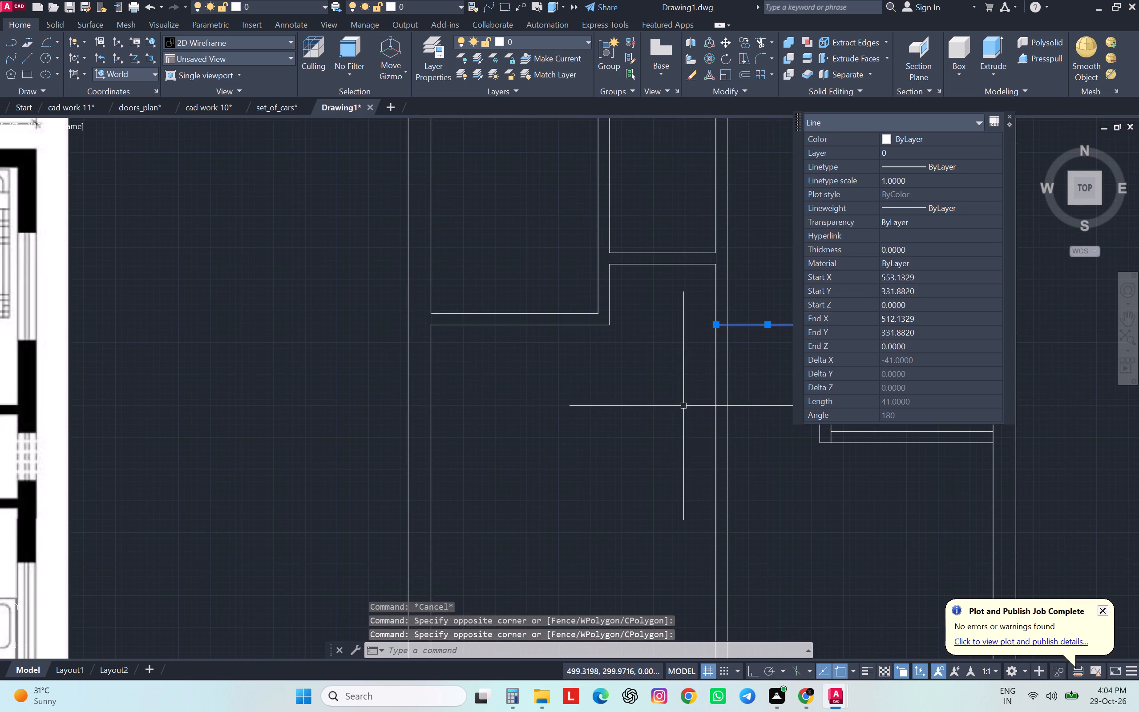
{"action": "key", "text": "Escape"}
Move the six wall lines of the 5'4½" x 3'6" toilet horizontally out of the plan, beyond the bedroom-side exterior wall.
{"action": "scroll", "coordinate": [683, 406], "scroll_direction": "down", "scroll_amount": 2}
{"action": "scroll", "coordinate": [683, 406], "scroll_direction": "up", "scroll_amount": 2}
{"action": "scroll", "coordinate": [835, 448], "scroll_direction": "down", "scroll_amount": 1}
{"action": "scroll", "coordinate": [835, 448], "scroll_direction": "up", "scroll_amount": 1}
{"action": "scroll", "coordinate": [835, 448], "scroll_direction": "down", "scroll_amount": 3}
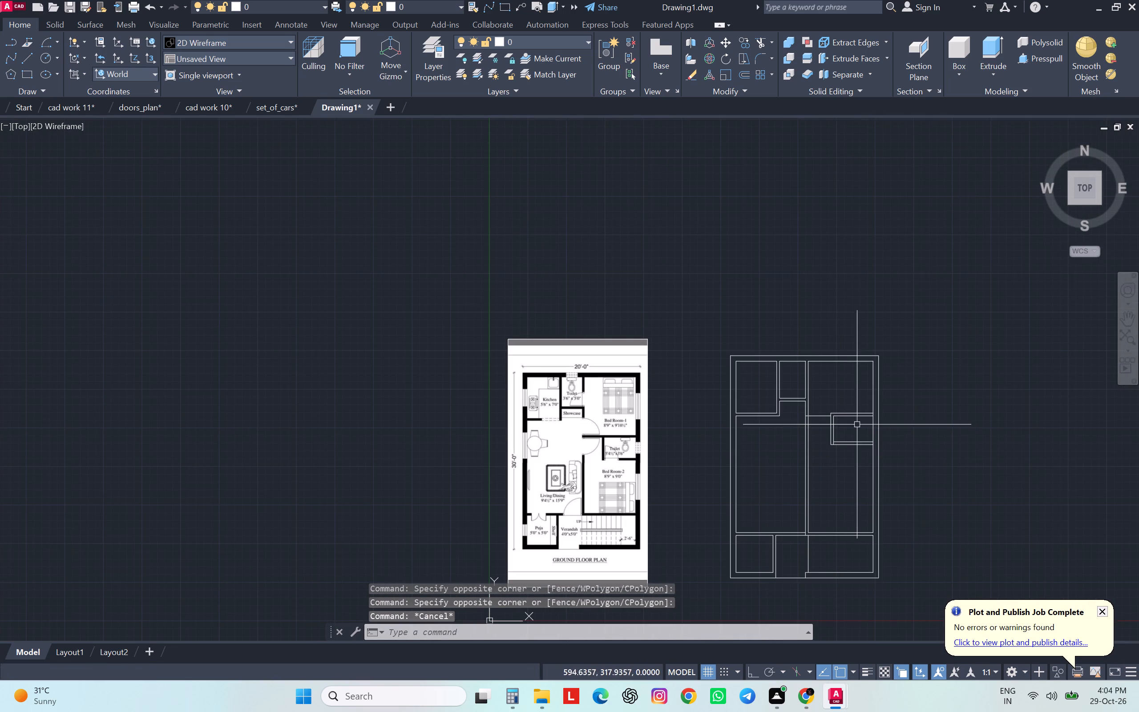
{"action": "scroll", "coordinate": [850, 422], "scroll_direction": "up", "scroll_amount": 1}
{"action": "scroll", "coordinate": [850, 422], "scroll_direction": "down", "scroll_amount": 1}
{"action": "scroll", "coordinate": [850, 422], "scroll_direction": "up", "scroll_amount": 1}
{"action": "scroll", "coordinate": [842, 417], "scroll_direction": "down", "scroll_amount": 1}
{"action": "left_click", "coordinate": [855, 398]}
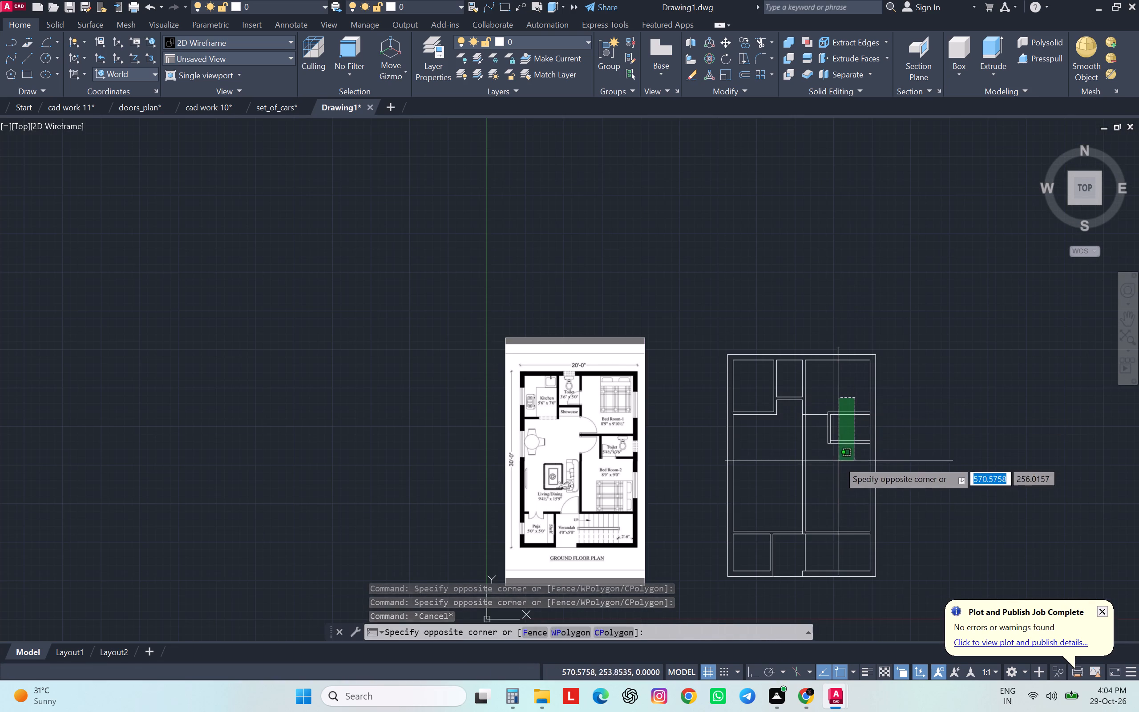
{"action": "key", "text": "Escape"}
{"action": "left_click", "coordinate": [823, 406]}
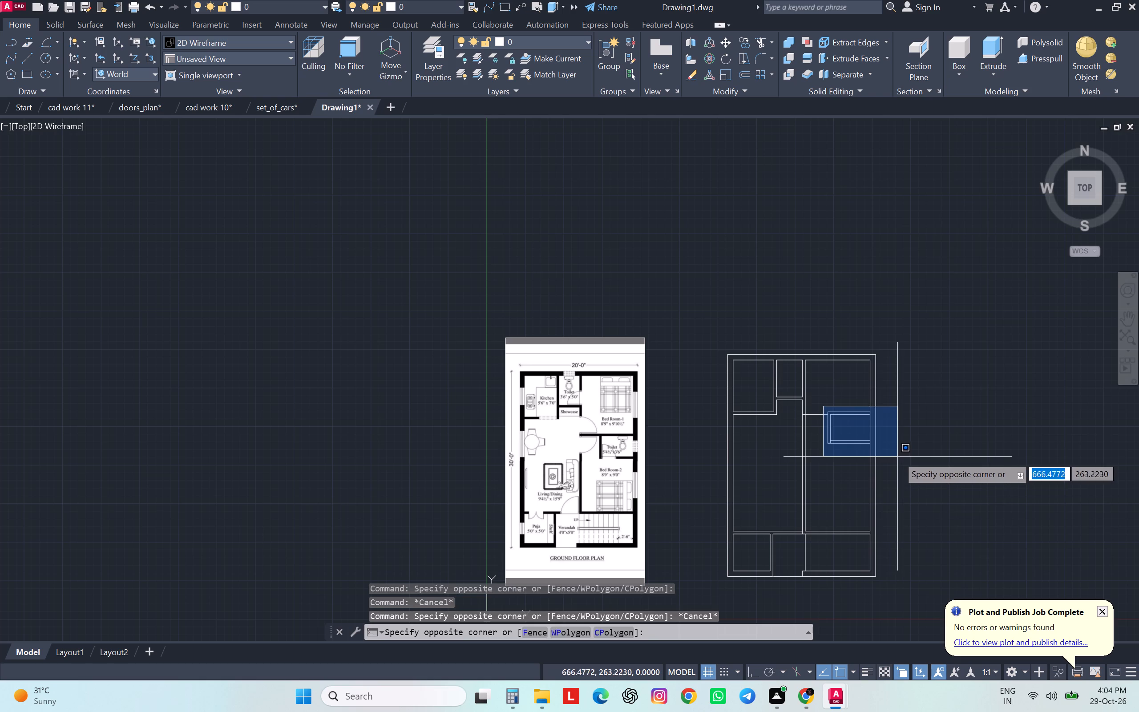
{"action": "left_click", "coordinate": [897, 456]}
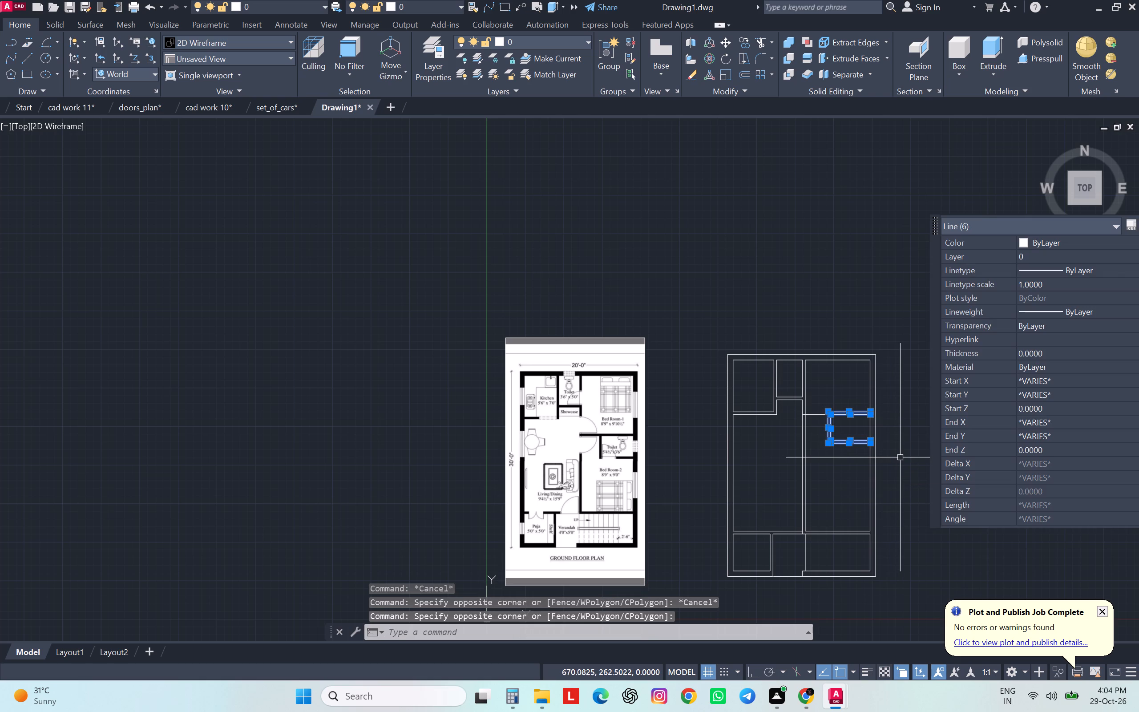
{"action": "type", "text": "M"}
{"action": "key", "text": "space"}
{"action": "left_click", "coordinate": [854, 449]}
{"action": "left_click", "coordinate": [916, 449]}
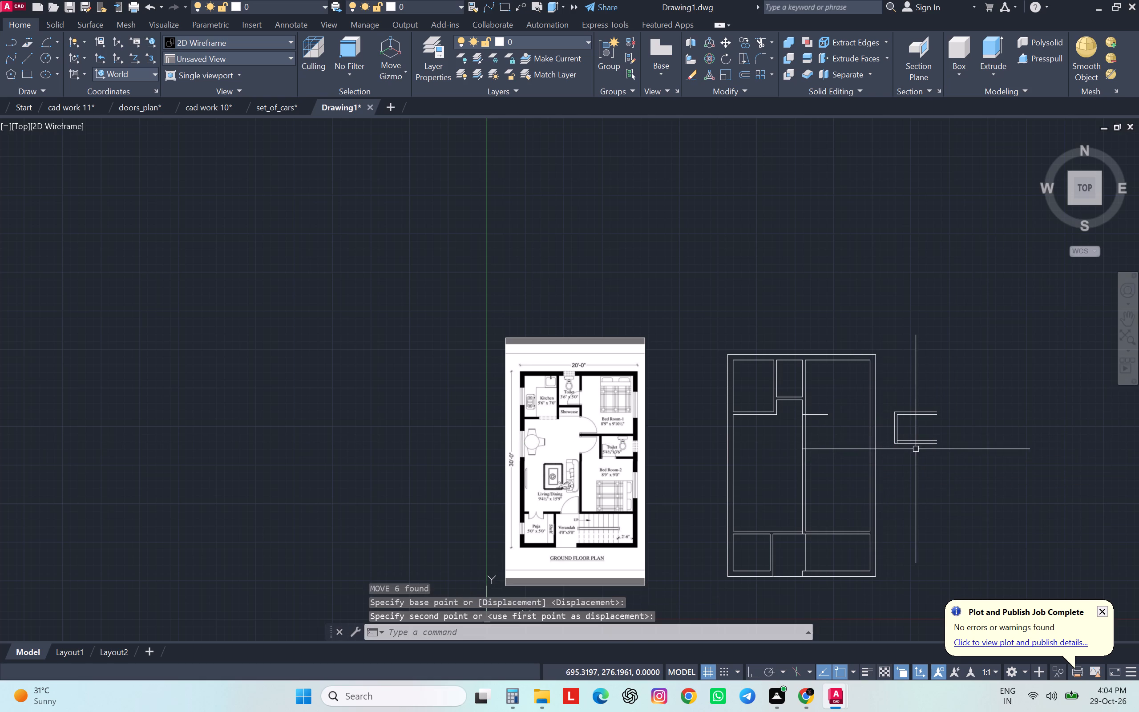
{"action": "key", "text": "Escape"}
{"action": "key", "text": "Escape"}
{"action": "key", "text": "Escape"}
{"action": "key", "text": "Escape"}
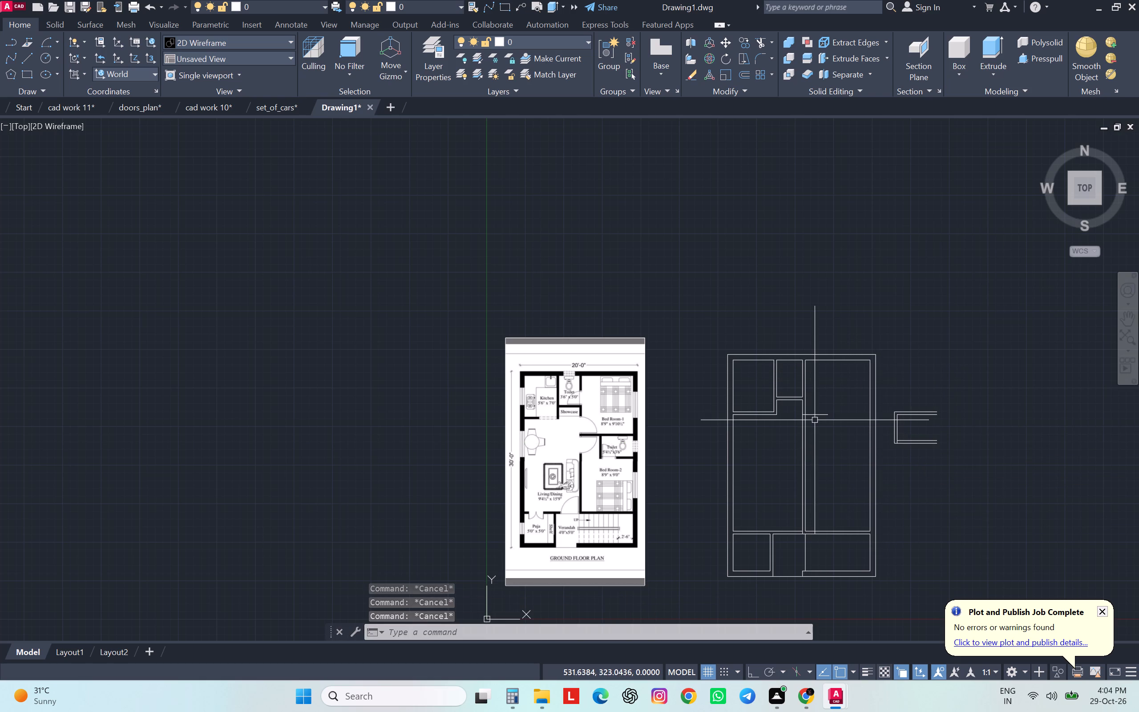
{"action": "scroll", "coordinate": [816, 417], "scroll_direction": "up", "scroll_amount": 1}
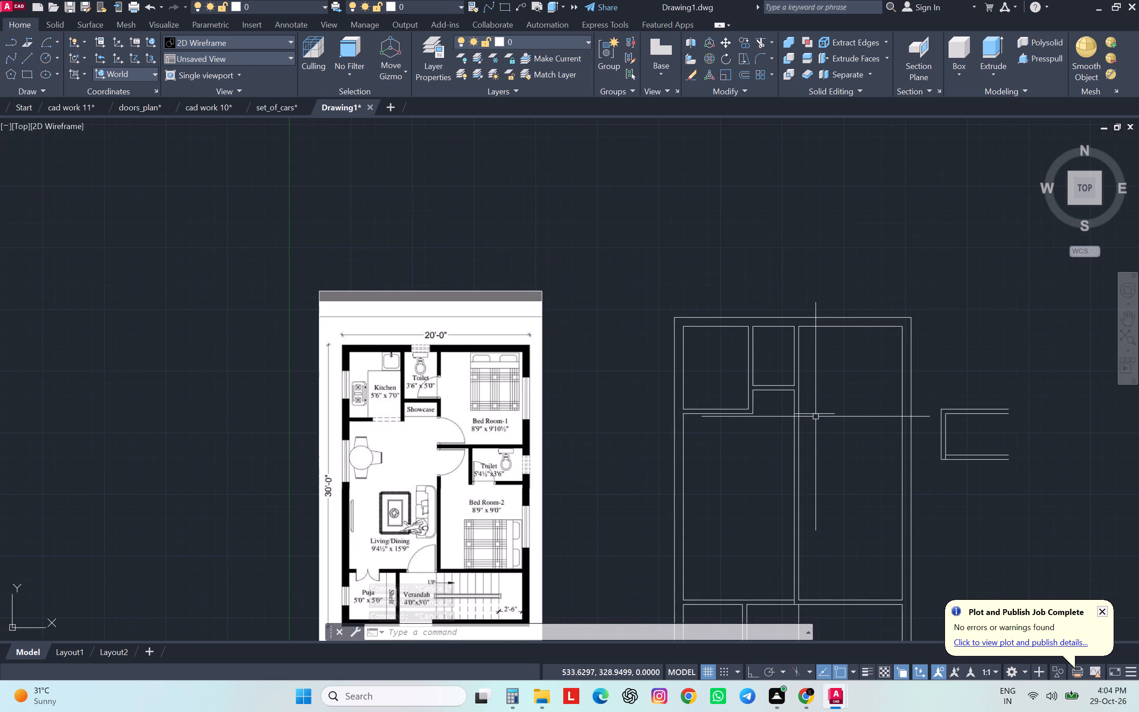
Erase the short stray horizontal line projecting from the bedroom partition into the bedroom area.
{"action": "left_click", "coordinate": [830, 396]}
{"action": "left_click", "coordinate": [820, 437]}
{"action": "key", "text": "Delete"}
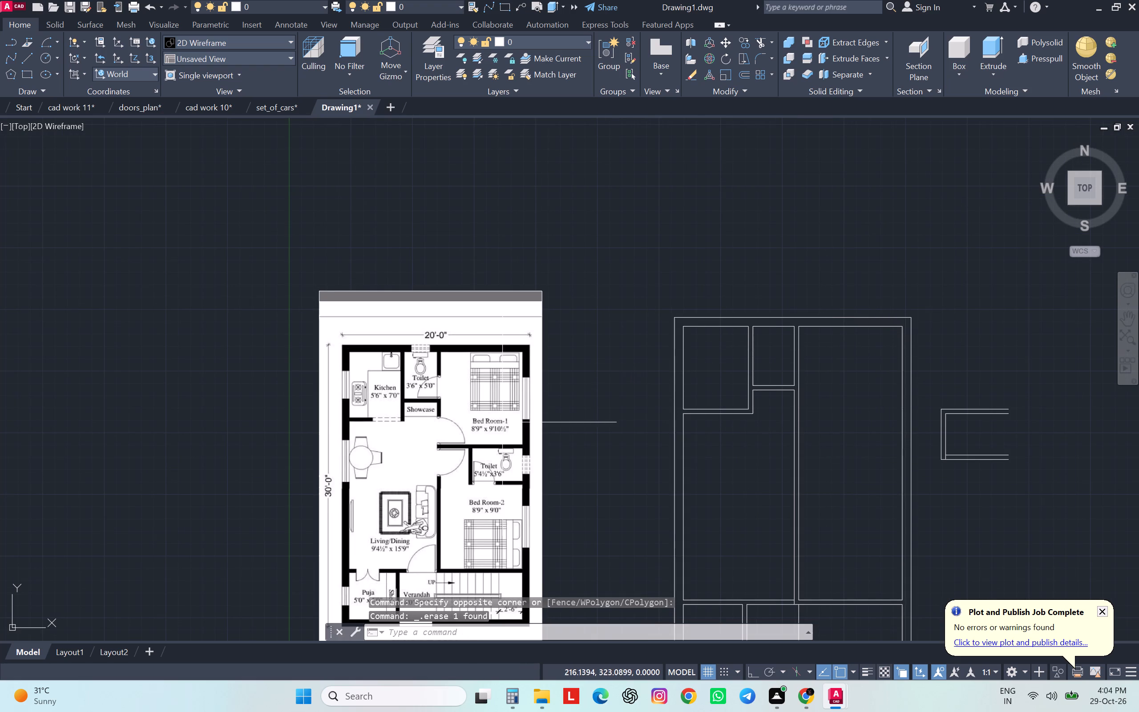
Convert Bed Room-1's 9'10½" dimension to inches in Calculator as 9 × 12 + 10.5.
{"action": "scroll", "coordinate": [502, 422], "scroll_direction": "up", "scroll_amount": 5}
{"action": "scroll", "coordinate": [502, 422], "scroll_direction": "down", "scroll_amount": 1}
{"action": "scroll", "coordinate": [502, 422], "scroll_direction": "up", "scroll_amount": 2}
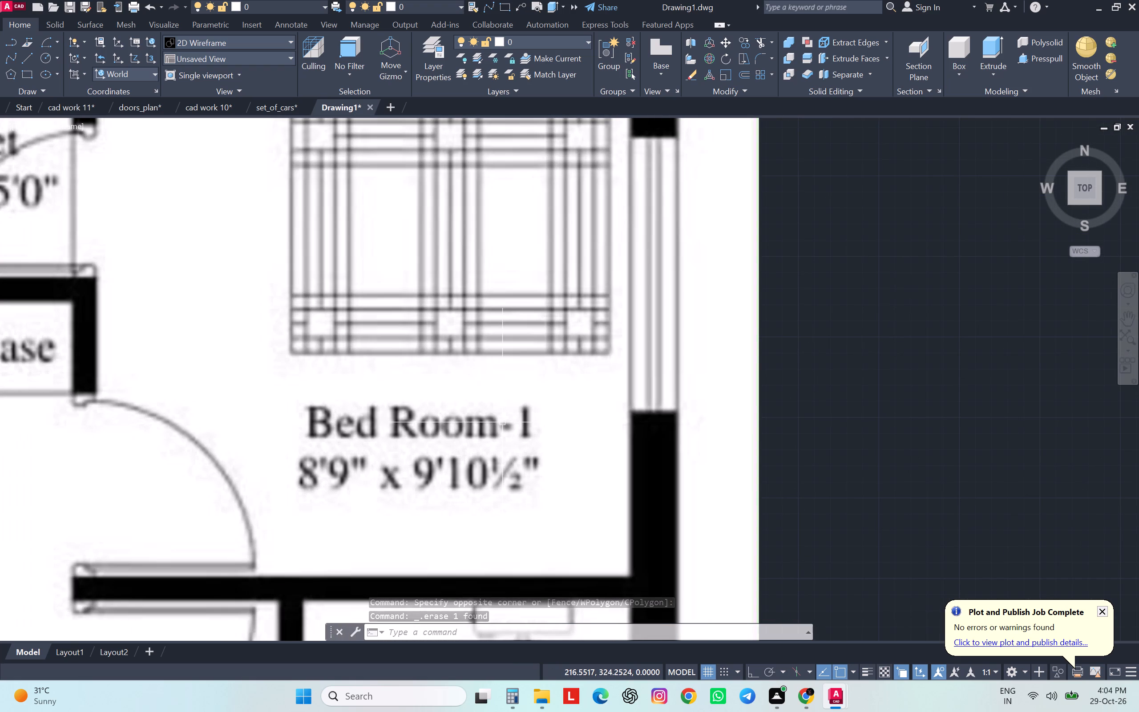
{"action": "left_click", "coordinate": [516, 699]}
{"action": "left_click", "coordinate": [812, 356]}
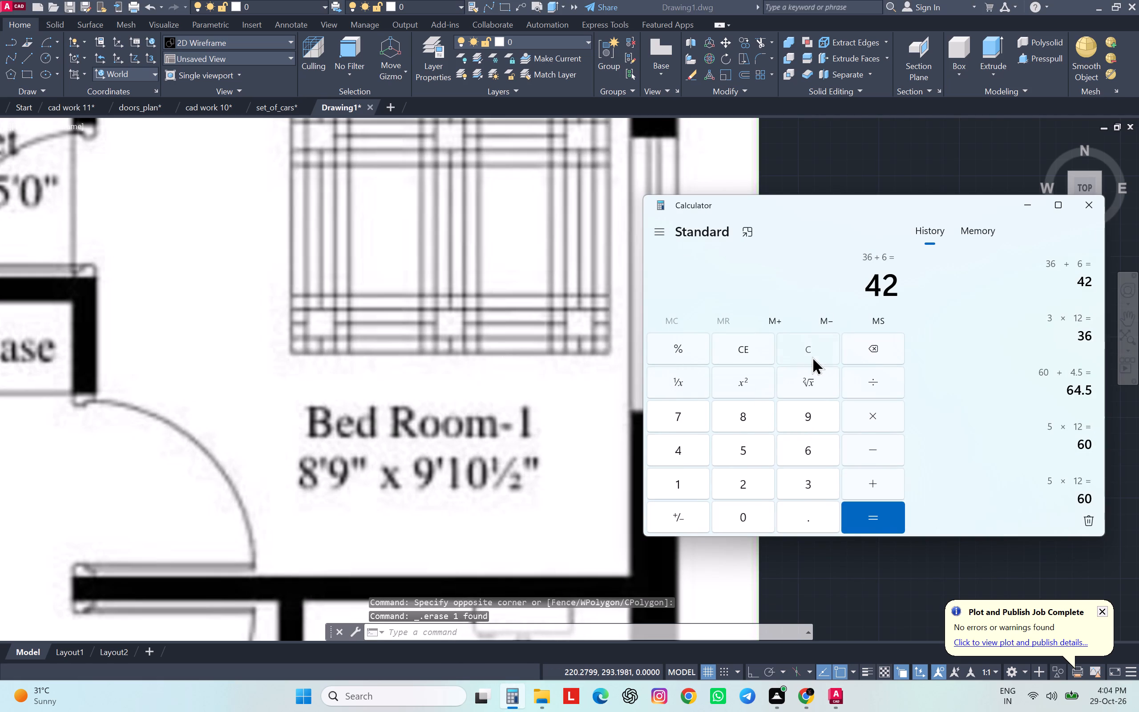
{"action": "left_click", "coordinate": [811, 417]}
{"action": "left_click", "coordinate": [870, 409]}
{"action": "left_click", "coordinate": [677, 485]}
{"action": "left_click", "coordinate": [745, 480]}
{"action": "left_click", "coordinate": [904, 517]}
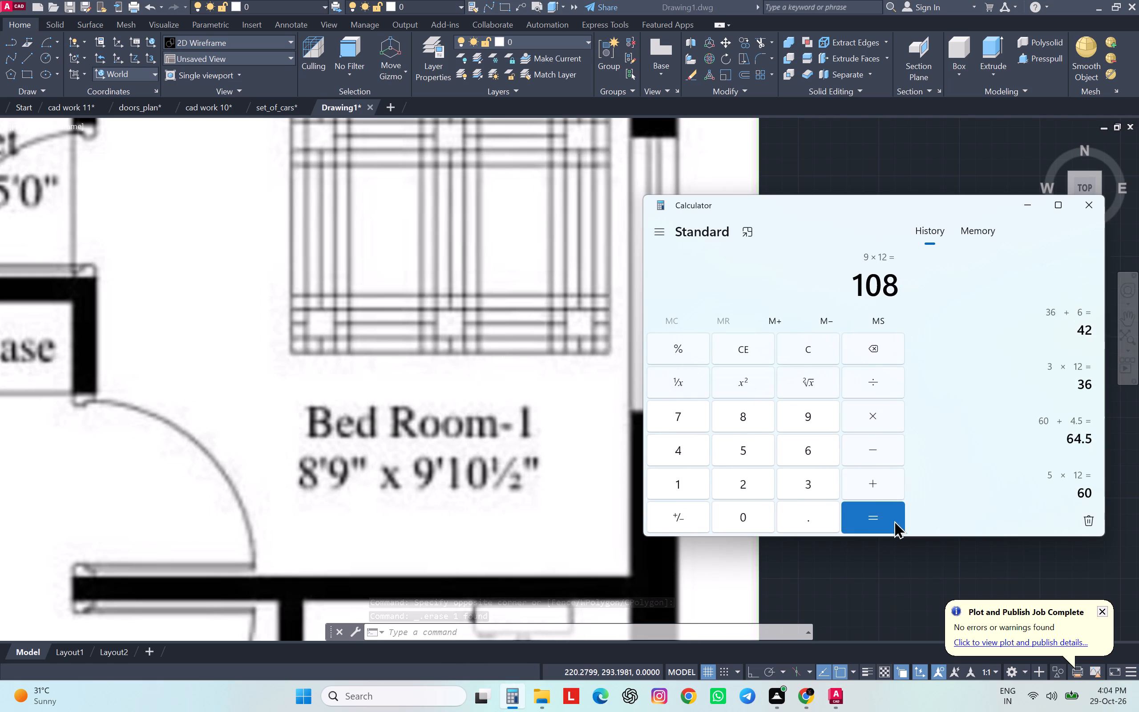
{"action": "left_click", "coordinate": [873, 485]}
{"action": "left_click", "coordinate": [678, 494]}
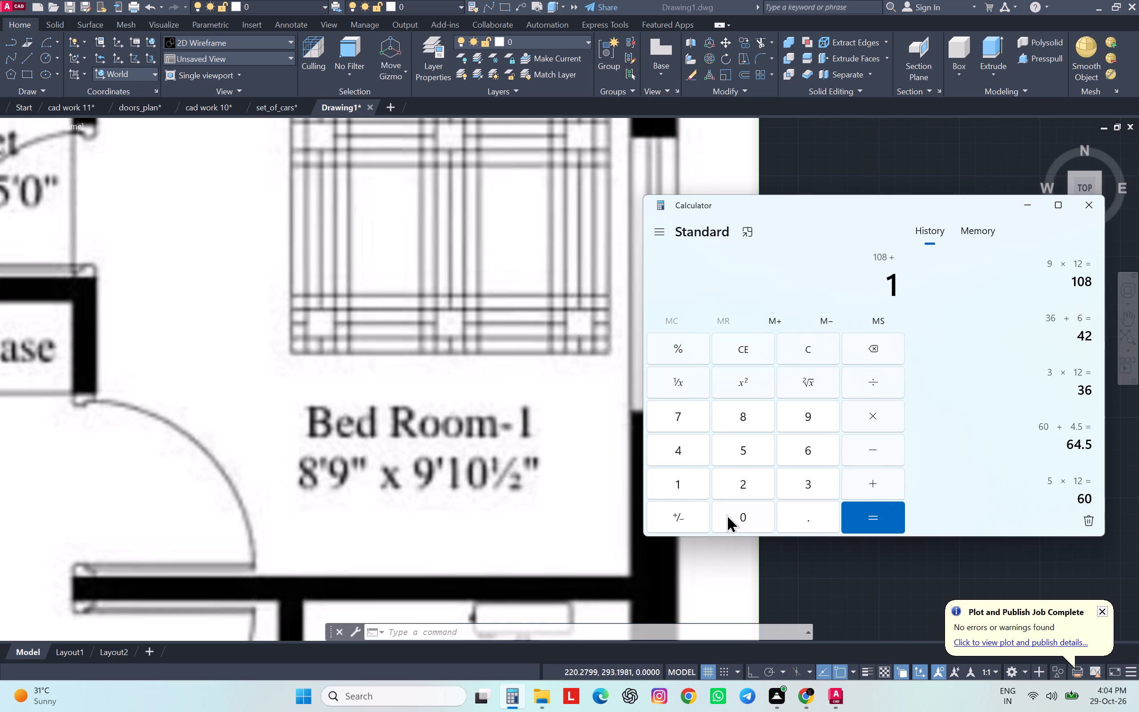
{"action": "left_click", "coordinate": [727, 514]}
{"action": "left_click", "coordinate": [787, 514]}
{"action": "left_click", "coordinate": [755, 458]}
{"action": "left_click", "coordinate": [885, 510]}
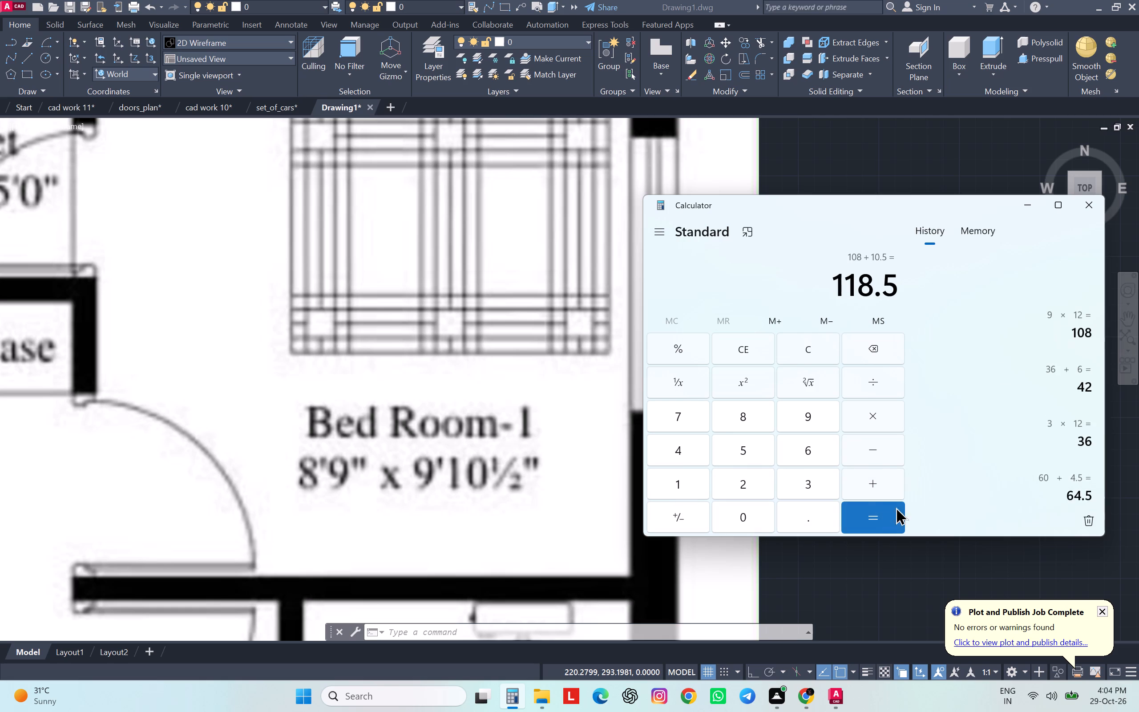
{"action": "left_click", "coordinate": [1029, 203]}
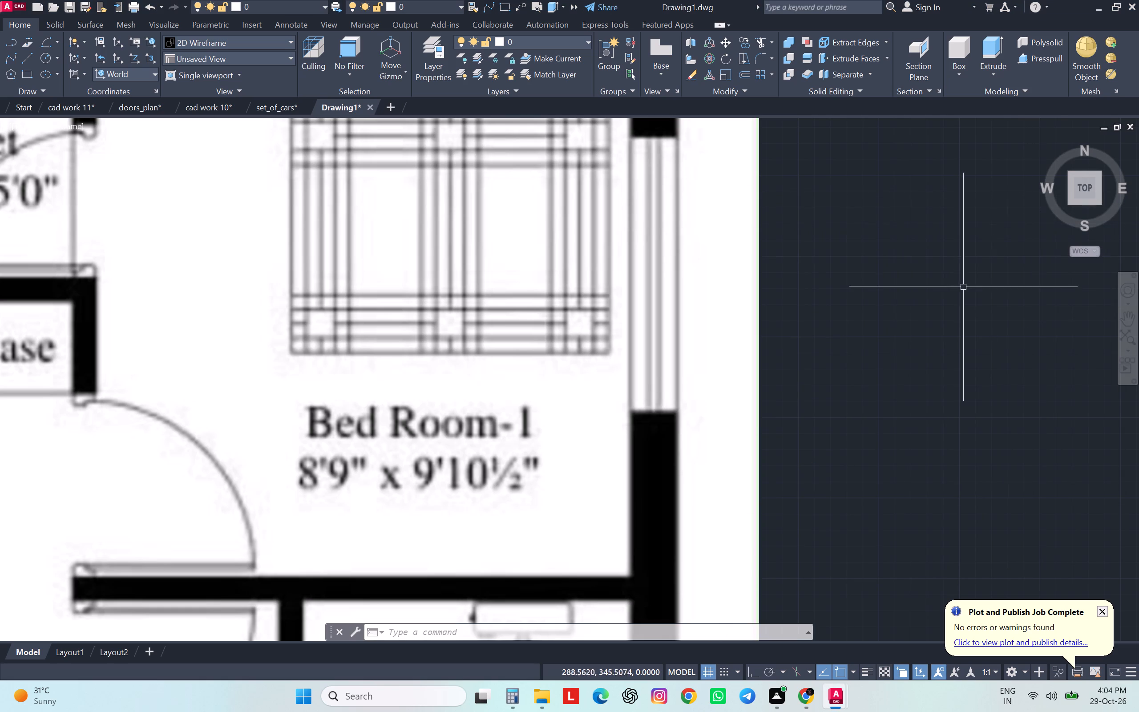
Offset the top exterior wall's inner line above Bed Room-1 downward by 118.5.
{"action": "scroll", "coordinate": [960, 285], "scroll_direction": "down", "scroll_amount": 1}
{"action": "scroll", "coordinate": [960, 285], "scroll_direction": "up", "scroll_amount": 2}
{"action": "scroll", "coordinate": [960, 285], "scroll_direction": "down", "scroll_amount": 5}
{"action": "scroll", "coordinate": [955, 298], "scroll_direction": "up", "scroll_amount": 1}
{"action": "middle_click_drag", "start_coordinate": [955, 298], "coordinate": [665, 328]}
{"action": "scroll", "coordinate": [891, 299], "scroll_direction": "down", "scroll_amount": 1}
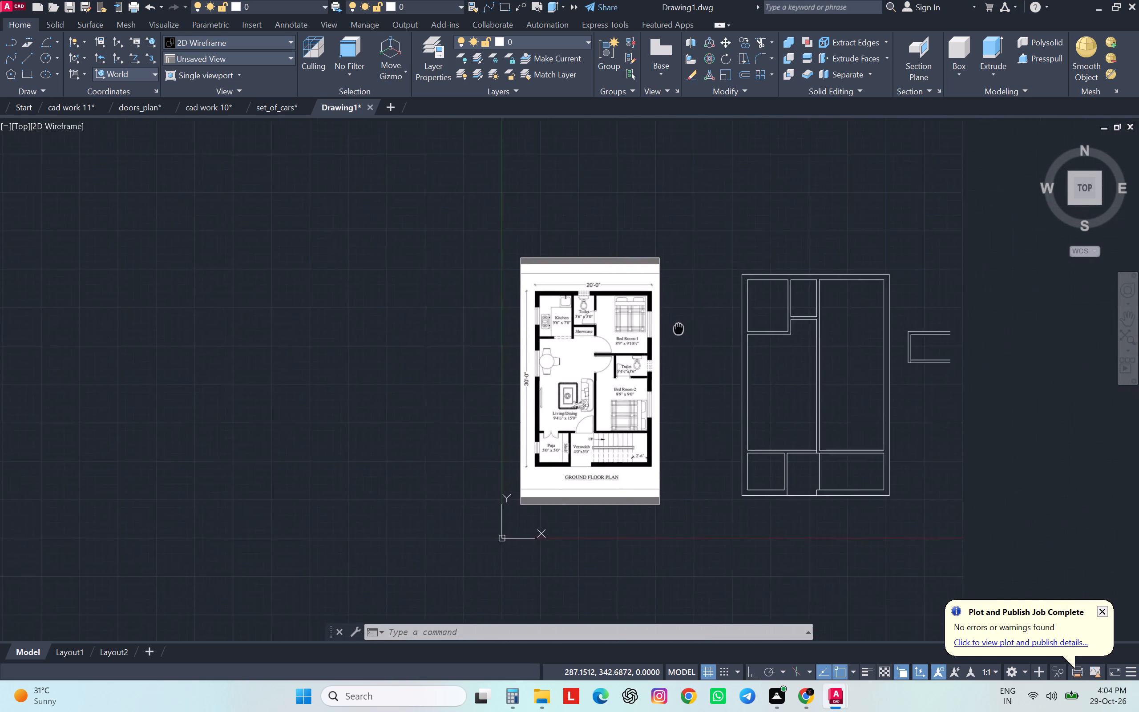
{"action": "middle_click_drag", "start_coordinate": [665, 328], "coordinate": [521, 324]}
{"action": "scroll", "coordinate": [521, 324], "scroll_direction": "up", "scroll_amount": 1}
{"action": "scroll", "coordinate": [520, 324], "scroll_direction": "down", "scroll_amount": 2}
{"action": "key", "text": "o"}
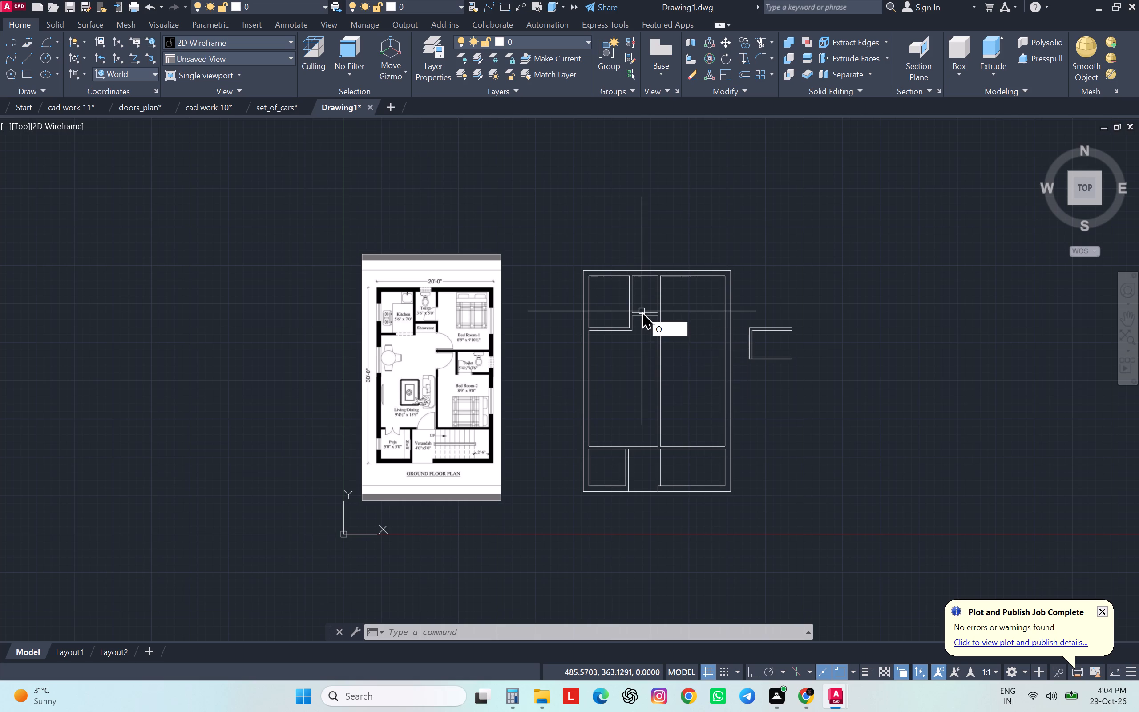
{"action": "key", "text": "Return"}
{"action": "type", "text": "118.5"}
{"action": "key", "text": "Return"}
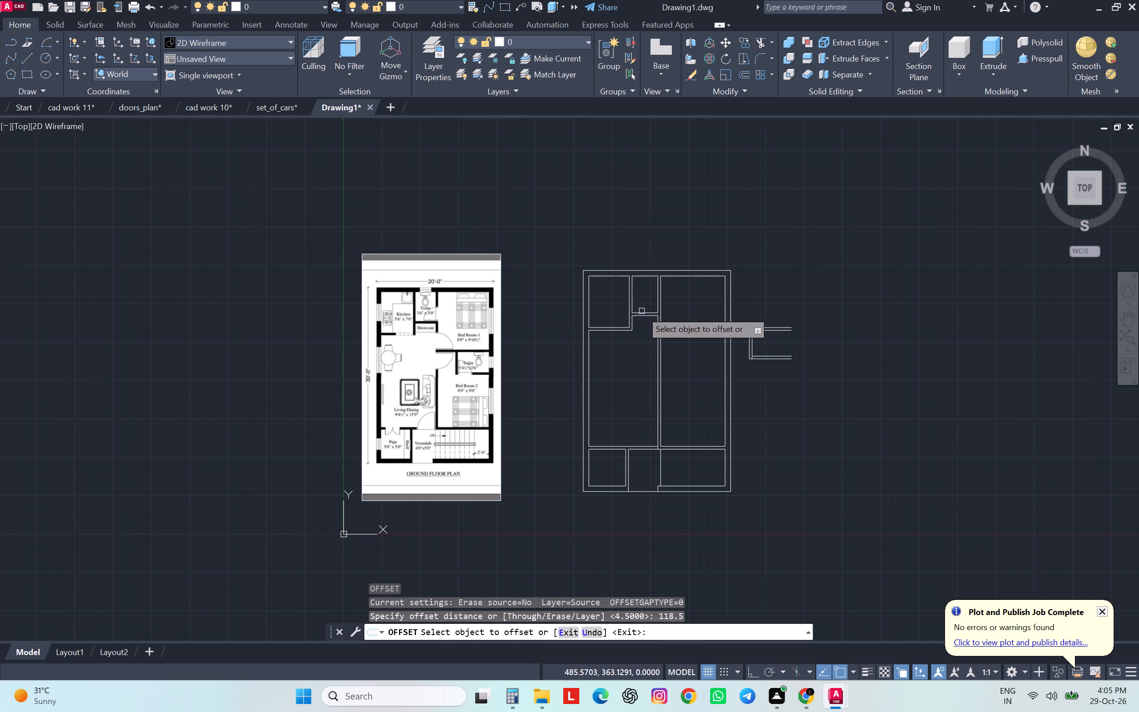
{"action": "left_click", "coordinate": [693, 276]}
{"action": "left_click", "coordinate": [701, 328]}
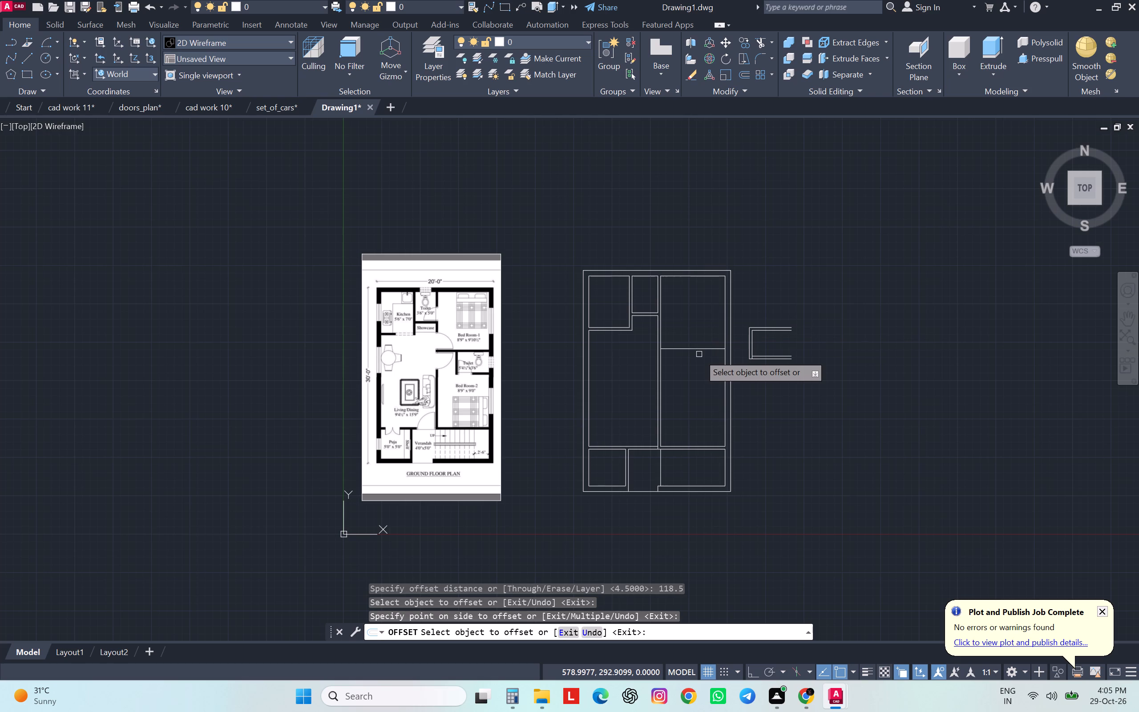
Offset the new Bed Room-1 cross line downward by 4.5 to form the wall's thickness.
{"action": "key", "text": "space"}
{"action": "key", "text": "space"}
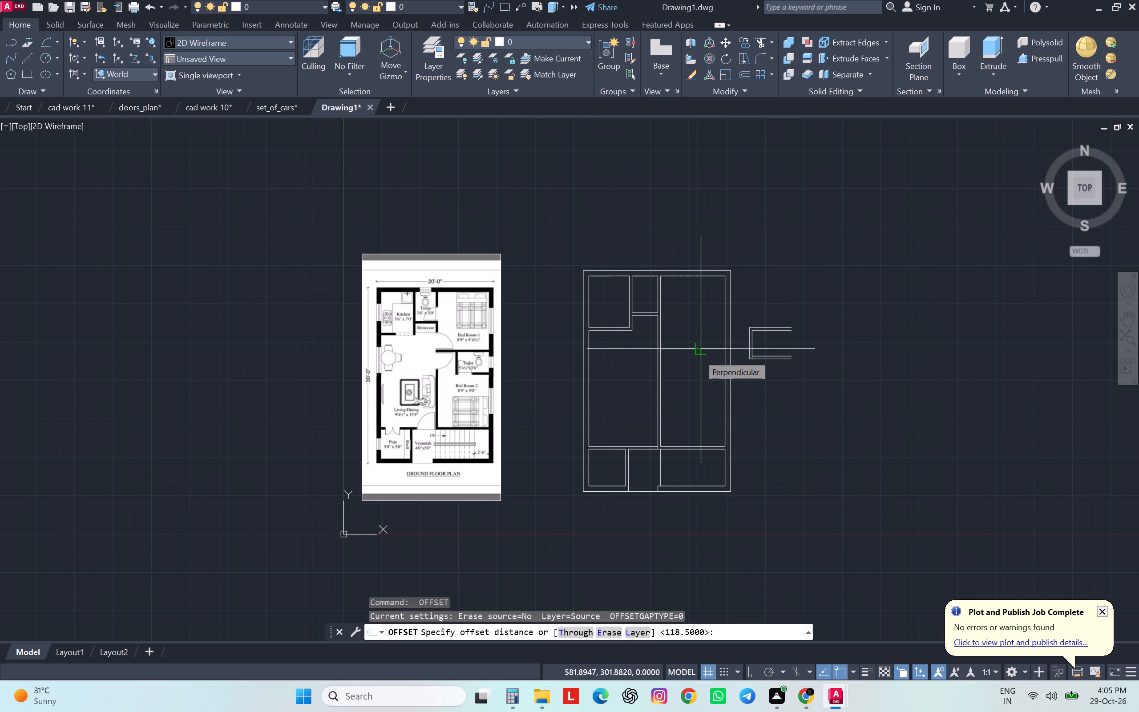
{"action": "type", "text": "4.5"}
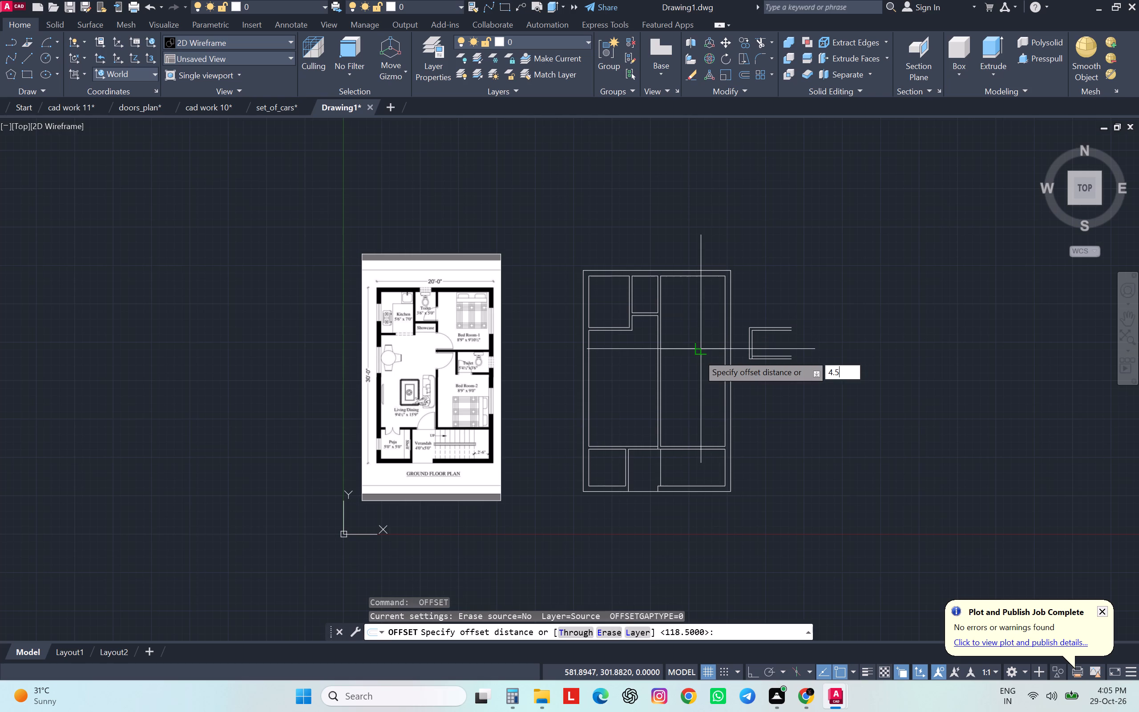
{"action": "key", "text": "Return"}
{"action": "left_click", "coordinate": [697, 348]}
{"action": "left_click", "coordinate": [698, 372]}
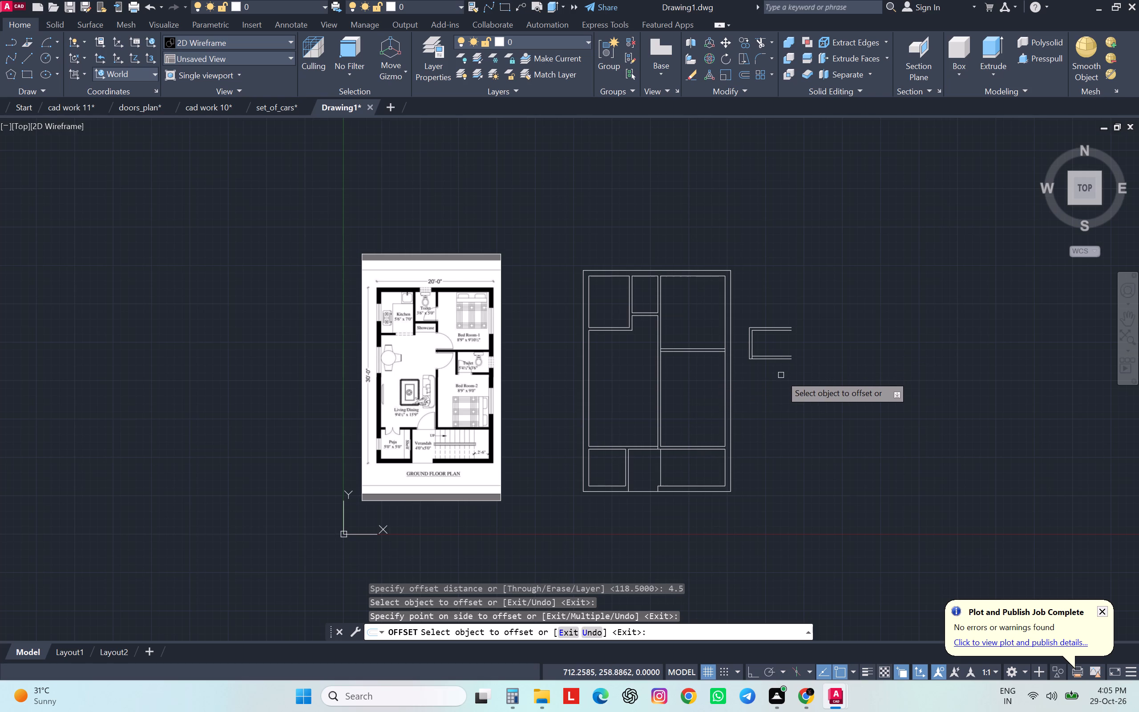
{"action": "key", "text": "Escape"}
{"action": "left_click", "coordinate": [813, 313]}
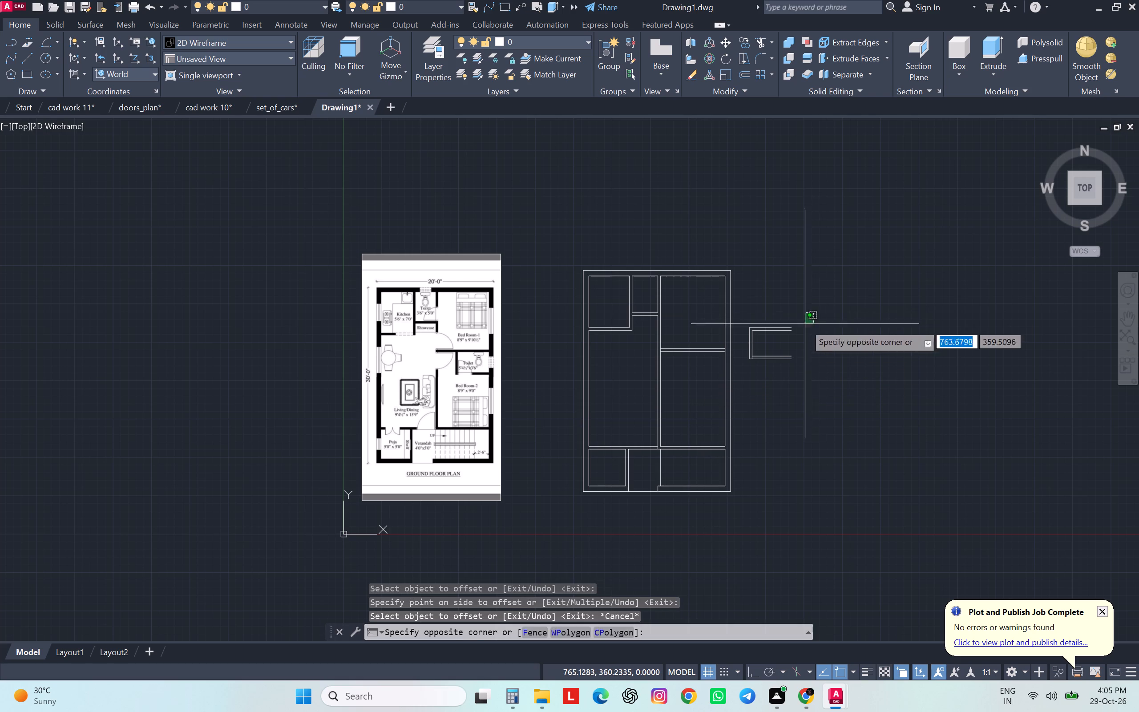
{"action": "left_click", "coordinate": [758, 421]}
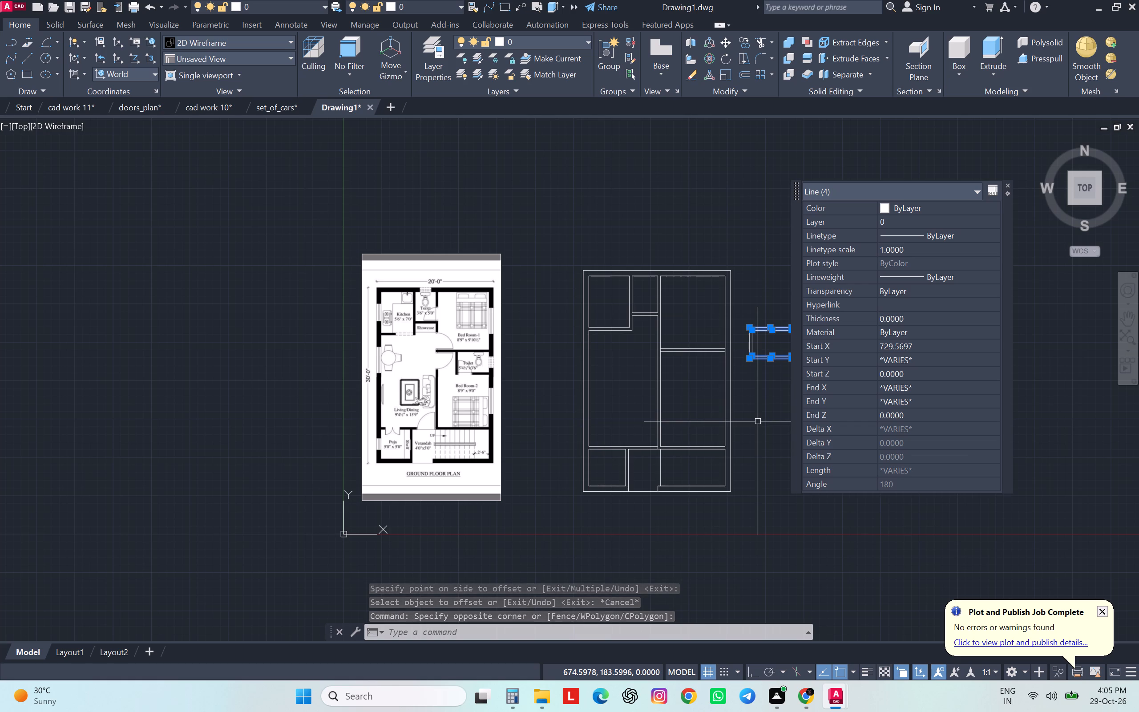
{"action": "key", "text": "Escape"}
Move five toilet wall lines, all but the top one, so their open end meets the exterior wall's inner line at the Bed Room-1 wall's upper line.
{"action": "scroll", "coordinate": [800, 348], "scroll_direction": "up", "scroll_amount": 4}
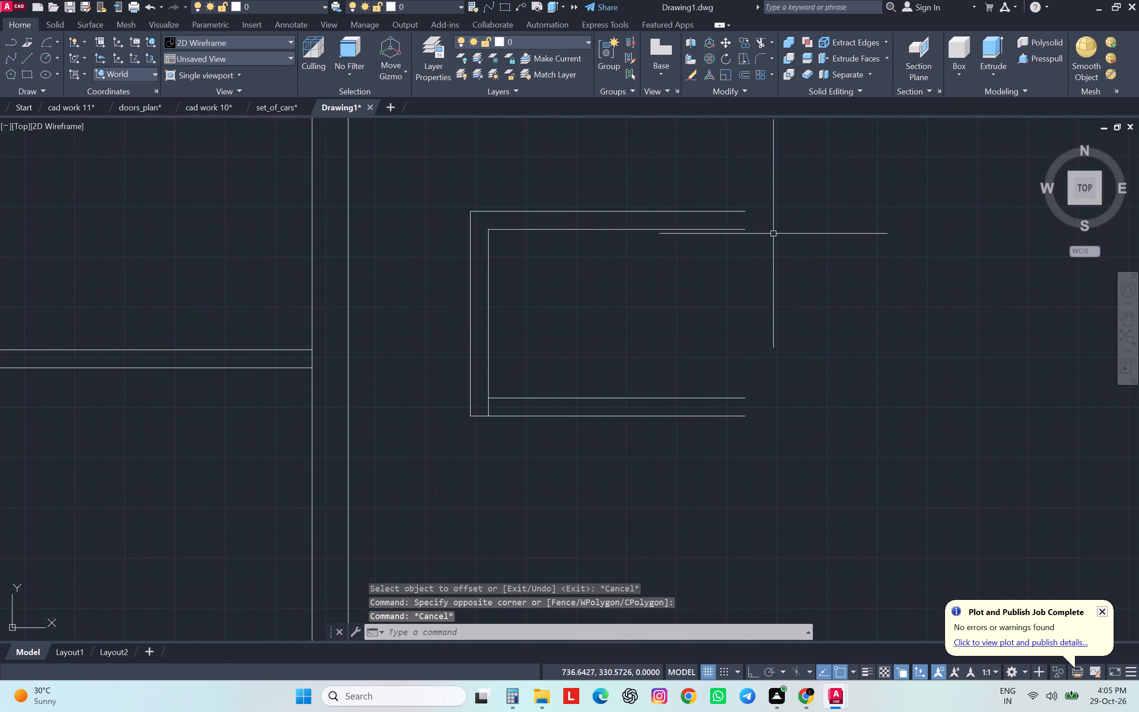
{"action": "left_click", "coordinate": [770, 221]}
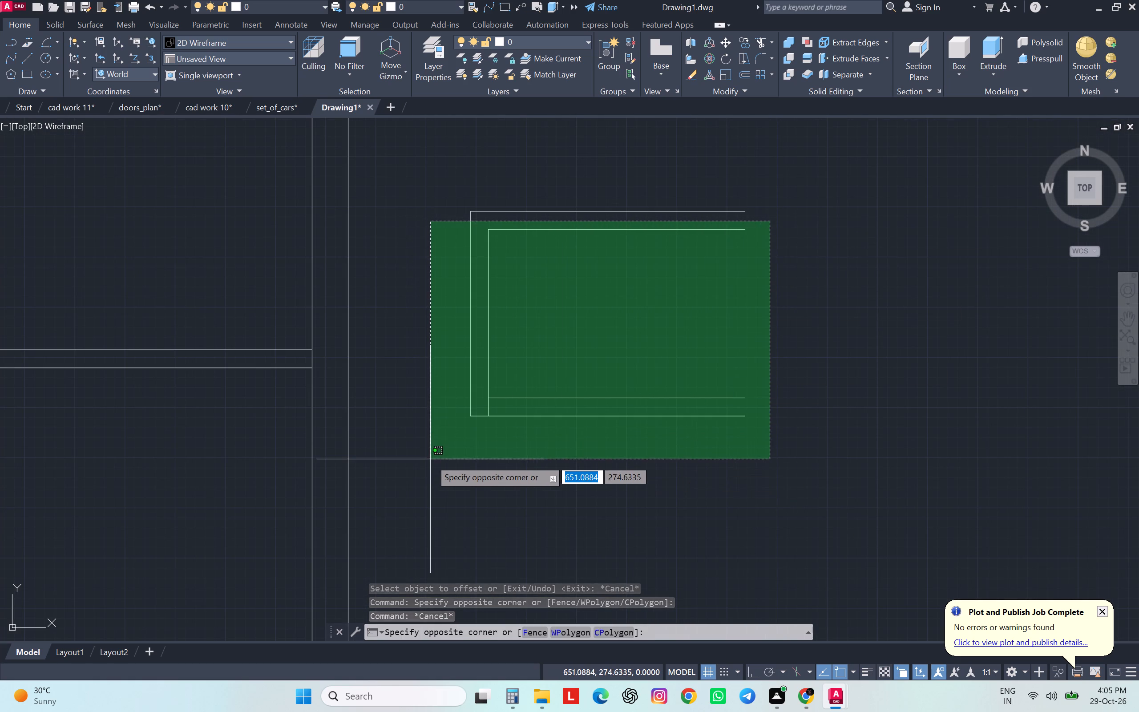
{"action": "left_click", "coordinate": [430, 459]}
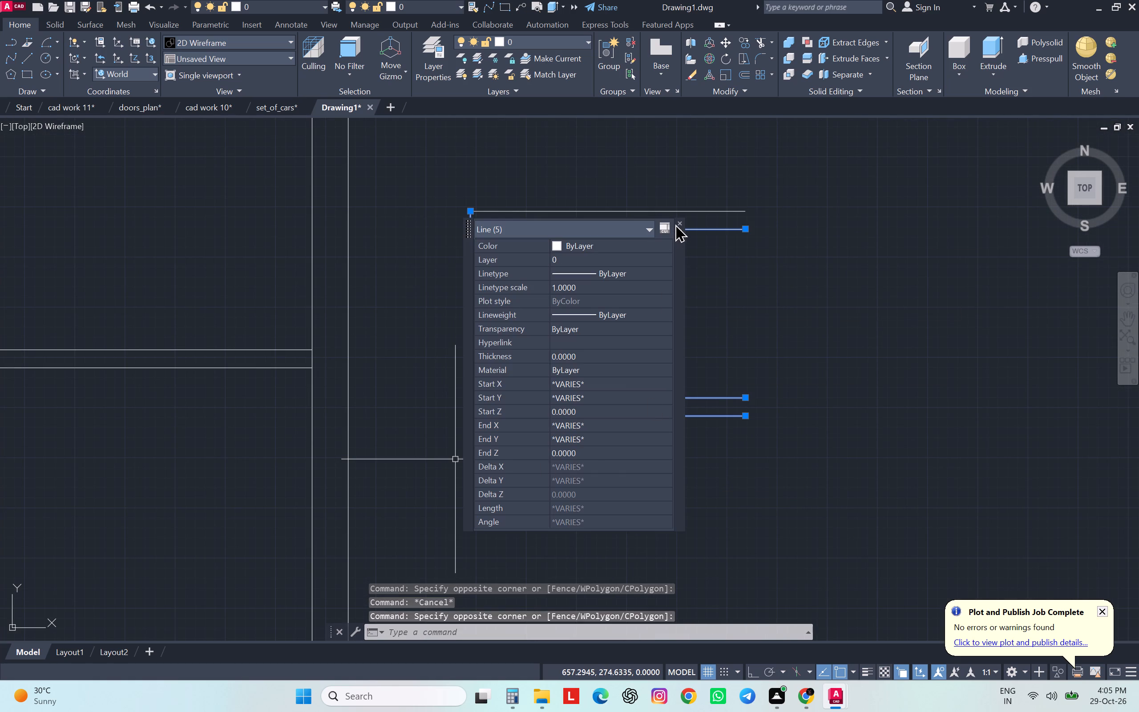
{"action": "left_click", "coordinate": [678, 221]}
{"action": "key", "text": "m"}
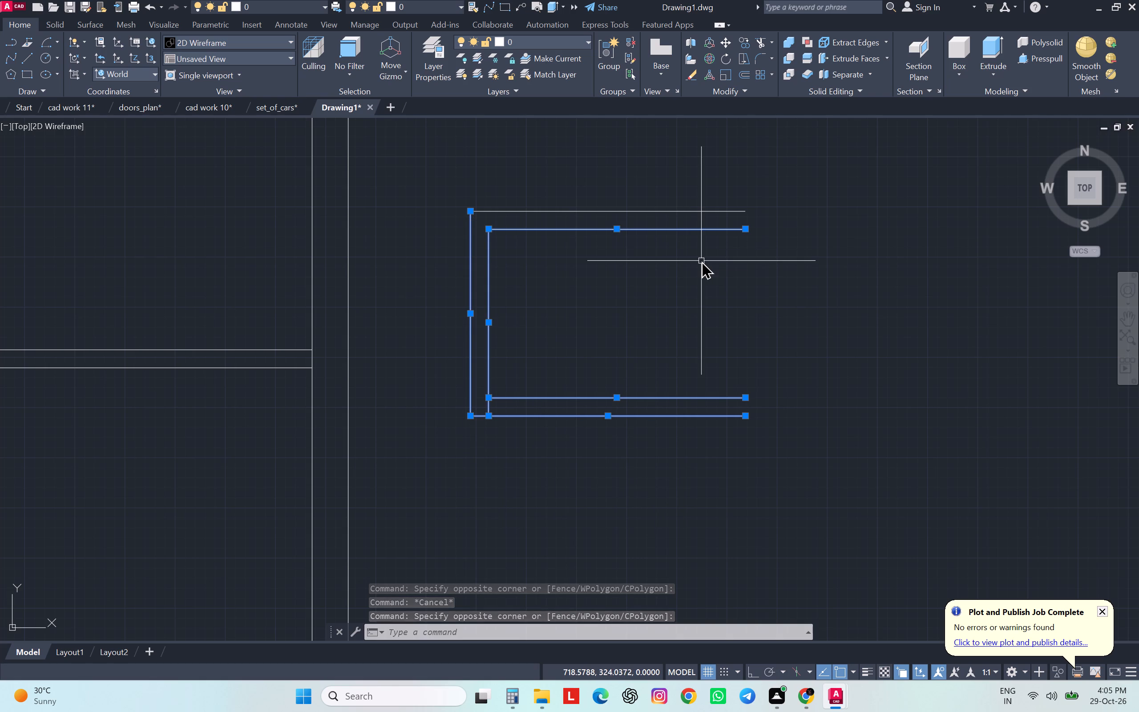
{"action": "key", "text": "Return"}
{"action": "left_click", "coordinate": [743, 208]}
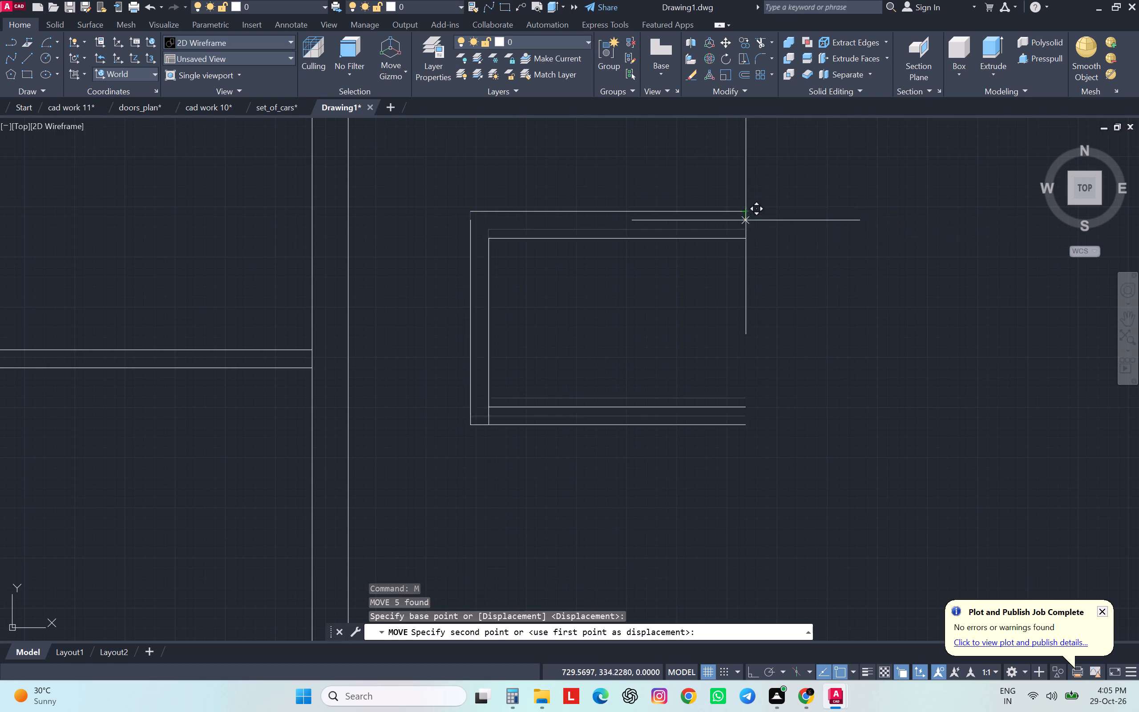
{"action": "scroll", "coordinate": [746, 222], "scroll_direction": "down", "scroll_amount": 3}
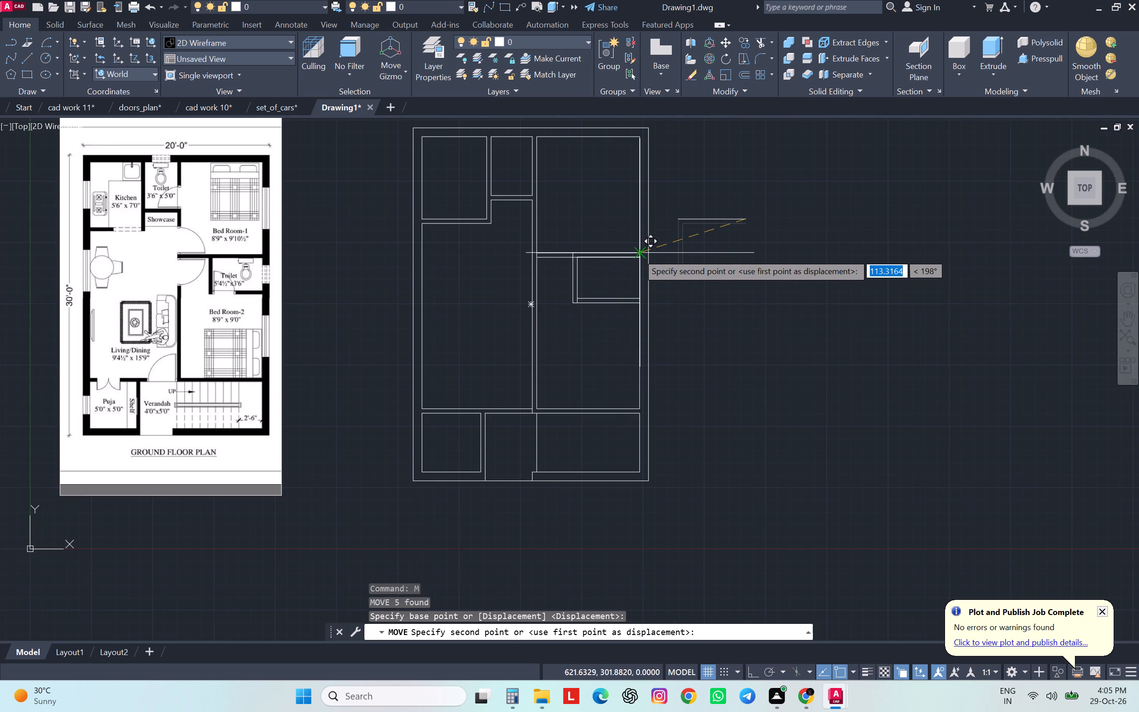
{"action": "scroll", "coordinate": [638, 253], "scroll_direction": "up", "scroll_amount": 7}
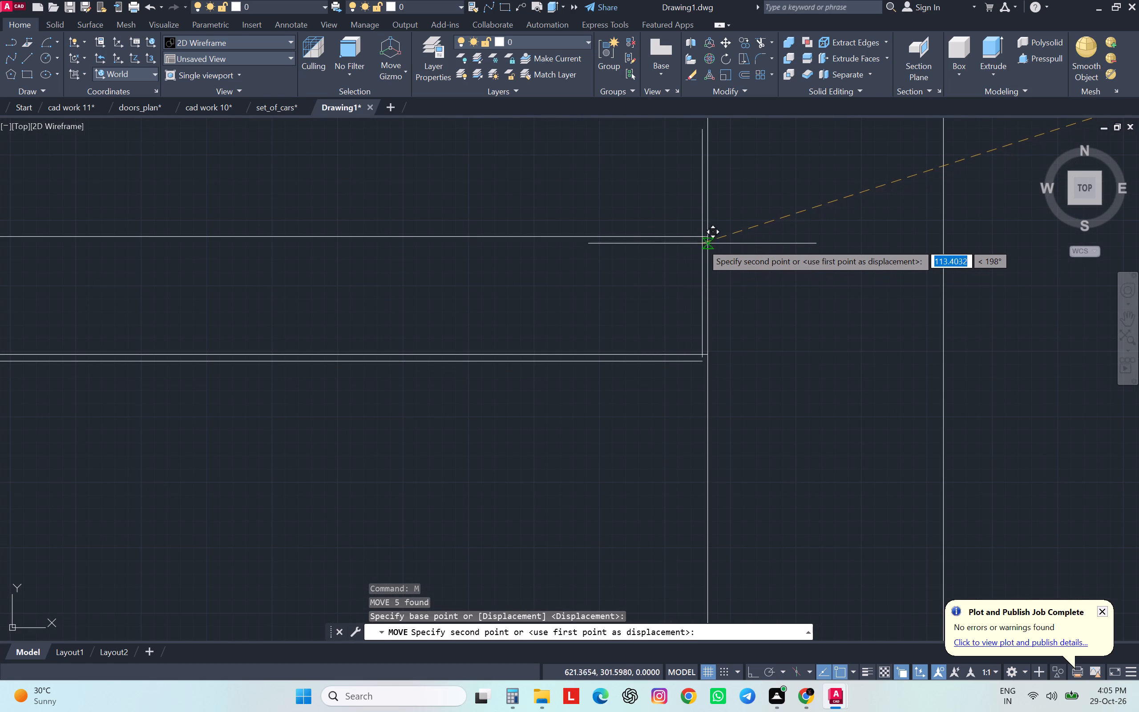
{"action": "left_click", "coordinate": [703, 241]}
{"action": "scroll", "coordinate": [748, 243], "scroll_direction": "down", "scroll_amount": 3}
{"action": "key", "text": "Escape"}
{"action": "key", "text": "Escape"}
{"action": "key", "text": "Escape"}
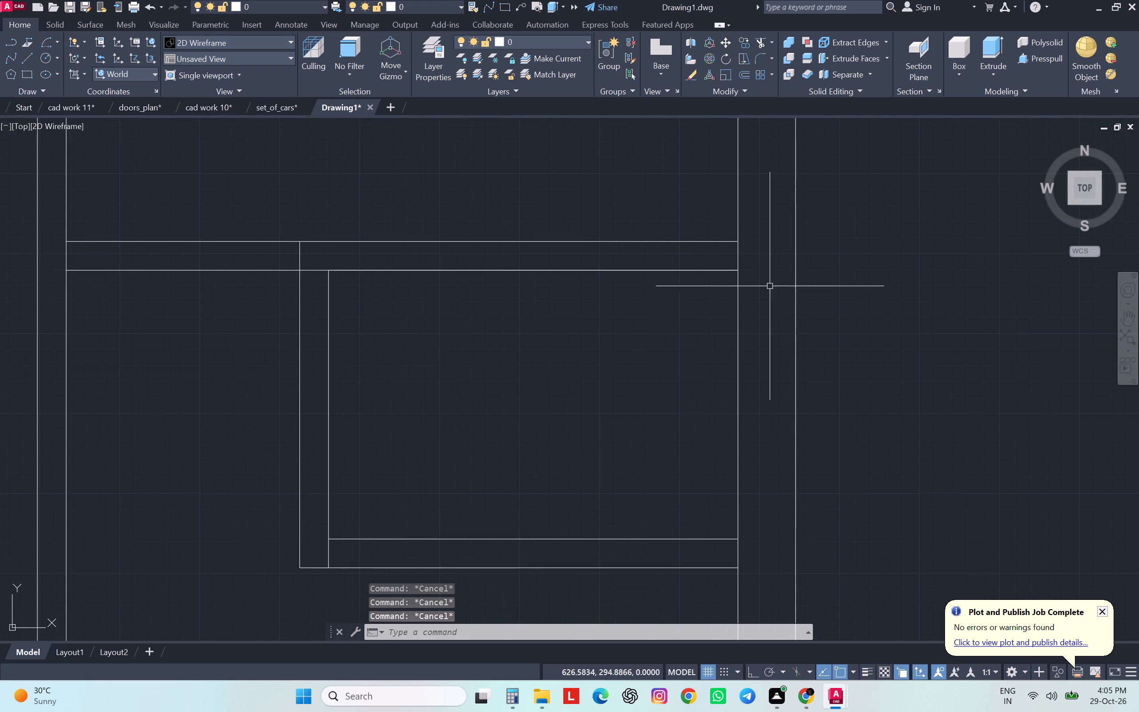
{"action": "key", "text": "Escape"}
Extend the upper line of the wall below Bed Room-1 to the bedroom partition's living-side line.
{"action": "scroll", "coordinate": [743, 292], "scroll_direction": "down", "scroll_amount": 3}
{"action": "scroll", "coordinate": [743, 292], "scroll_direction": "up", "scroll_amount": 3}
{"action": "scroll", "coordinate": [791, 316], "scroll_direction": "down", "scroll_amount": 2}
{"action": "scroll", "coordinate": [791, 316], "scroll_direction": "up", "scroll_amount": 2}
{"action": "scroll", "coordinate": [791, 316], "scroll_direction": "down", "scroll_amount": 1}
{"action": "scroll", "coordinate": [825, 369], "scroll_direction": "down", "scroll_amount": 5}
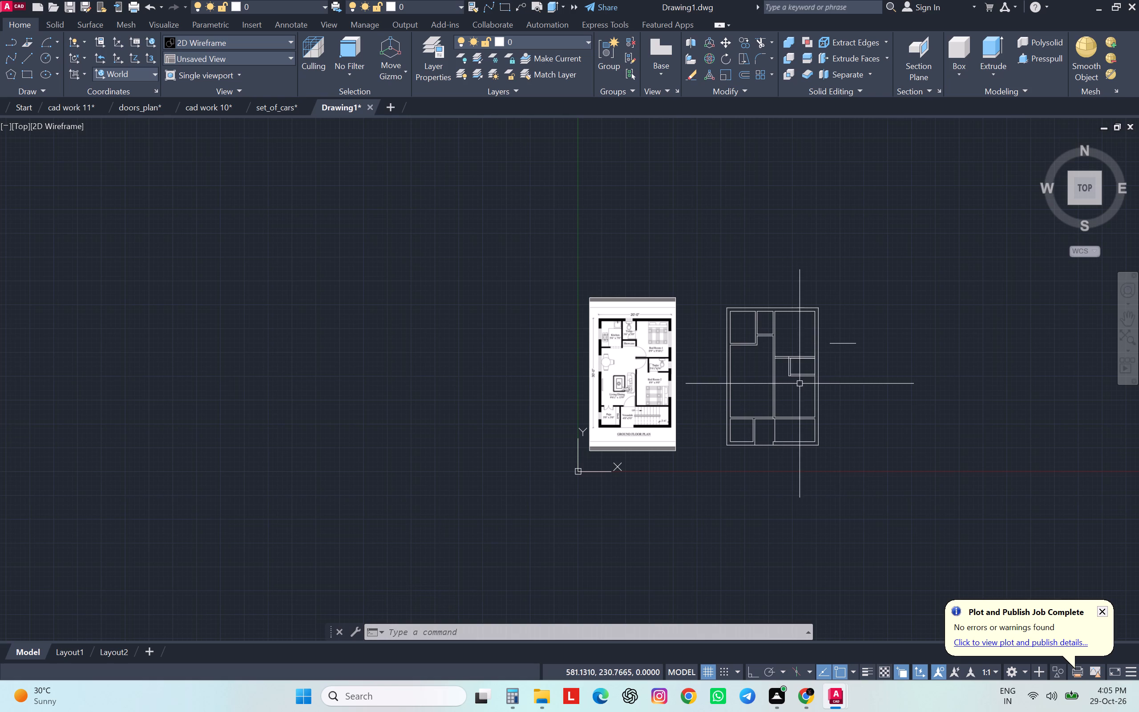
{"action": "scroll", "coordinate": [775, 355], "scroll_direction": "up", "scroll_amount": 3}
{"action": "key", "text": "Escape"}
{"action": "key", "text": "Escape"}
{"action": "key", "text": "Escape"}
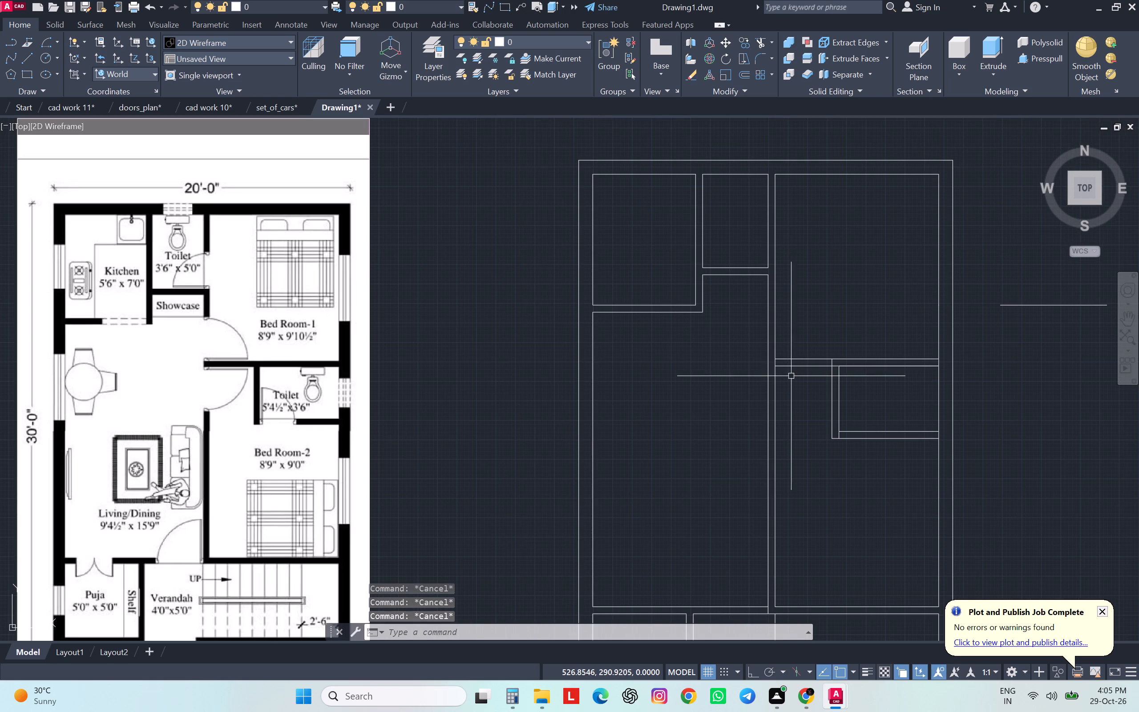
{"action": "key", "text": "Escape"}
{"action": "key", "text": "Escape"}
{"action": "key", "text": "e"}
{"action": "key", "text": "x"}
{"action": "key", "text": "space"}
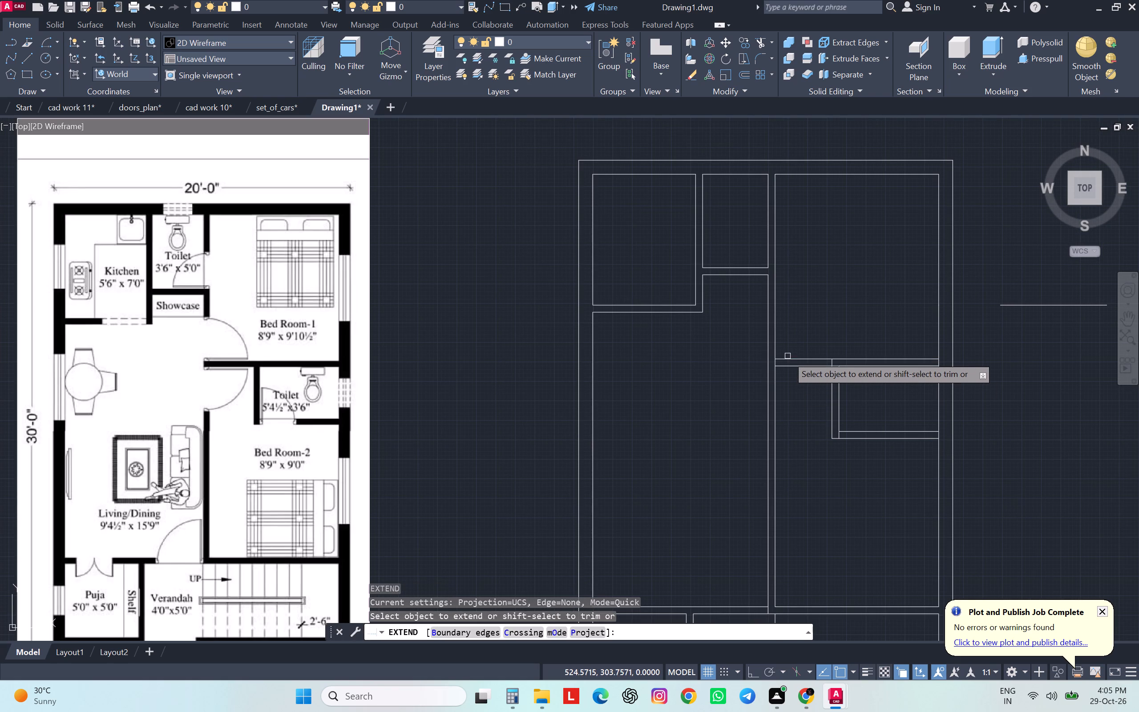
{"action": "left_click", "coordinate": [788, 359]}
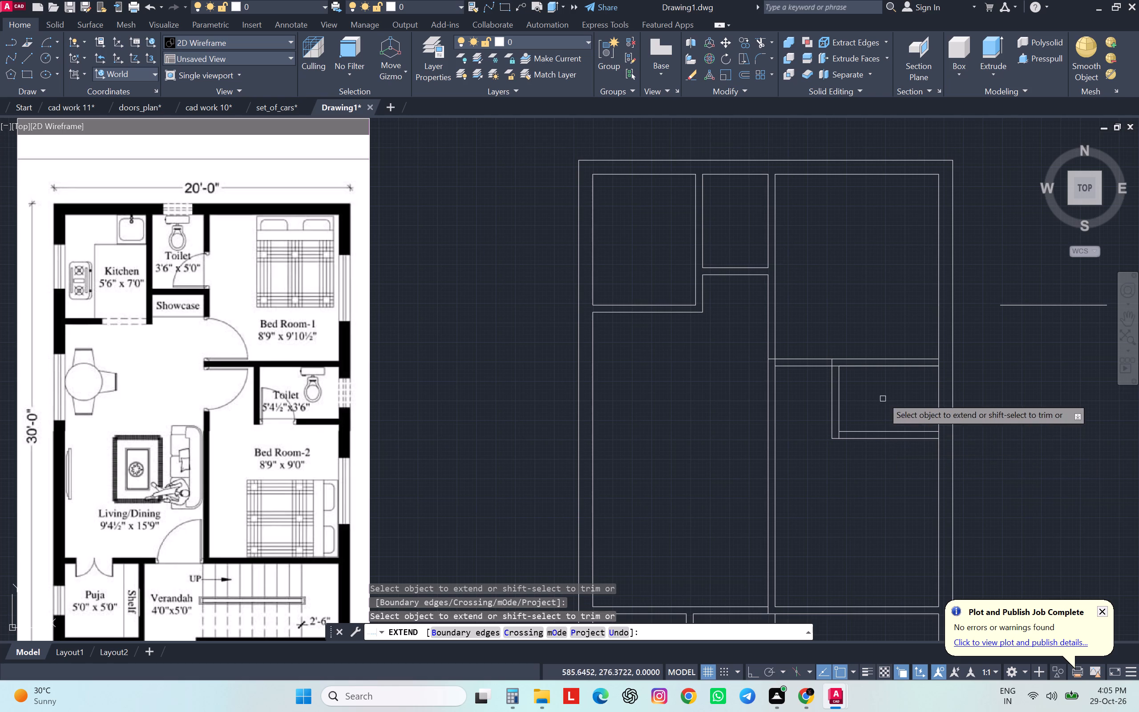
Trim the lines crossing inside the junction of the 5'4½" x 3'6" toilet's outer partition and the wall below Bed Room-1.
{"action": "left_click", "coordinate": [835, 367], "text": "shift"}
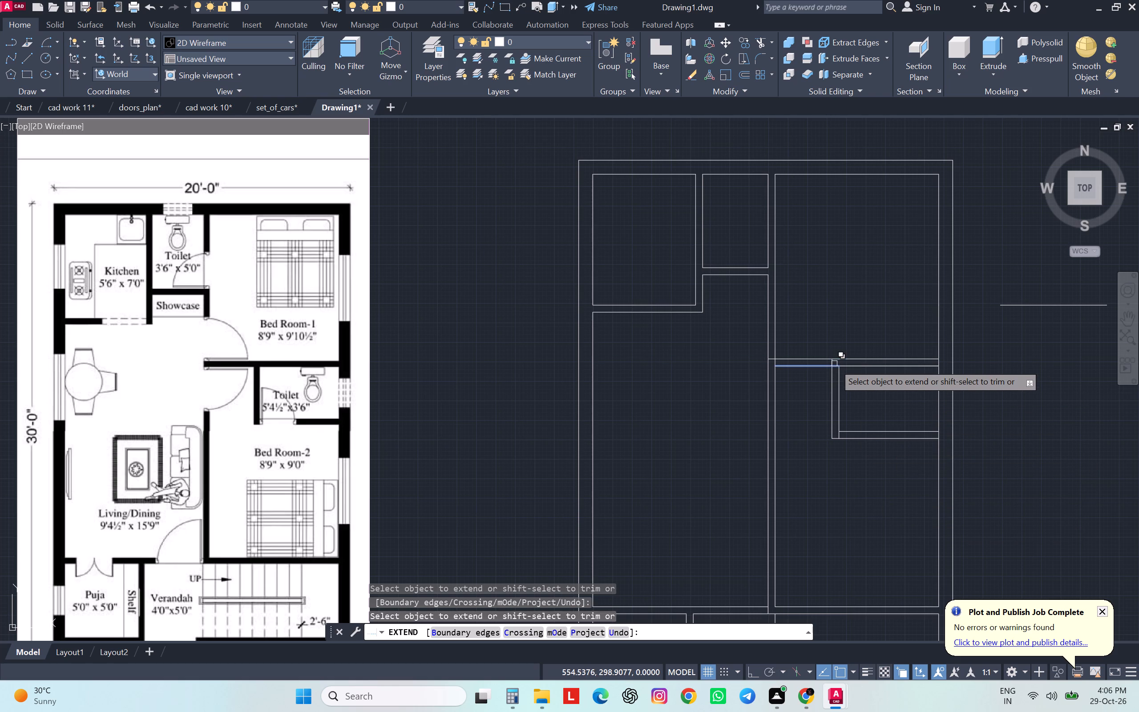
{"action": "scroll", "coordinate": [834, 365], "scroll_direction": "up", "scroll_amount": 1}
{"action": "scroll", "coordinate": [834, 365], "scroll_direction": "down", "scroll_amount": 2}
{"action": "scroll", "coordinate": [834, 365], "scroll_direction": "up", "scroll_amount": 2}
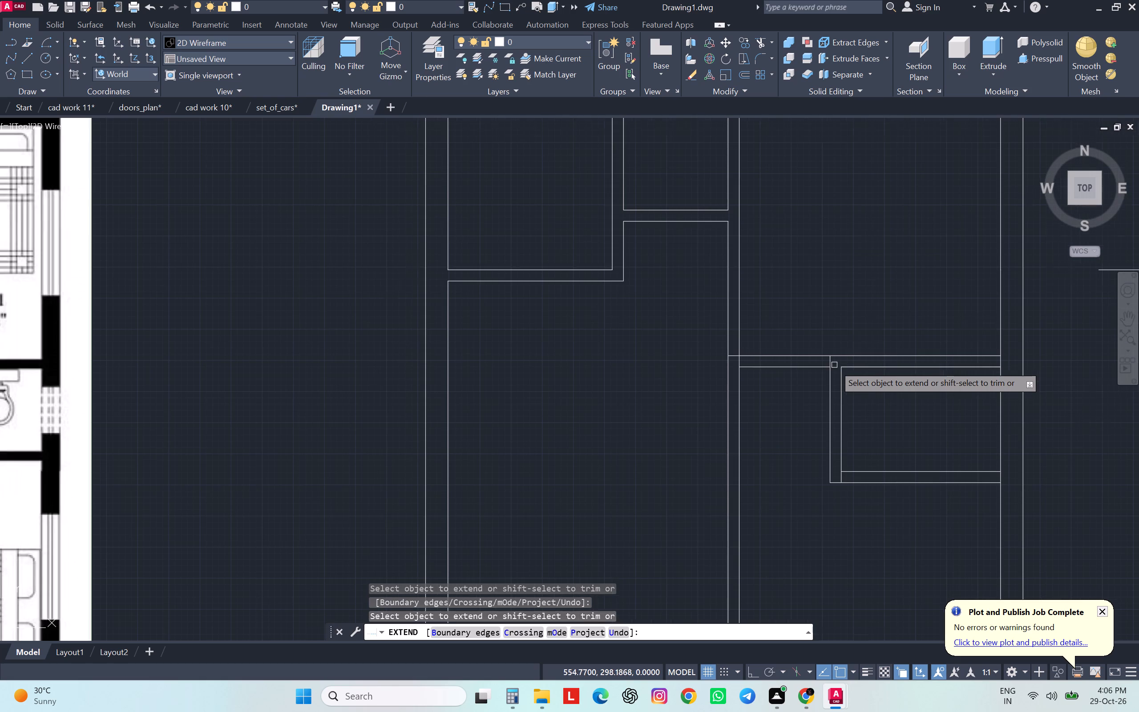
{"action": "left_click", "coordinate": [833, 363]}
{"action": "left_click", "coordinate": [828, 363]}
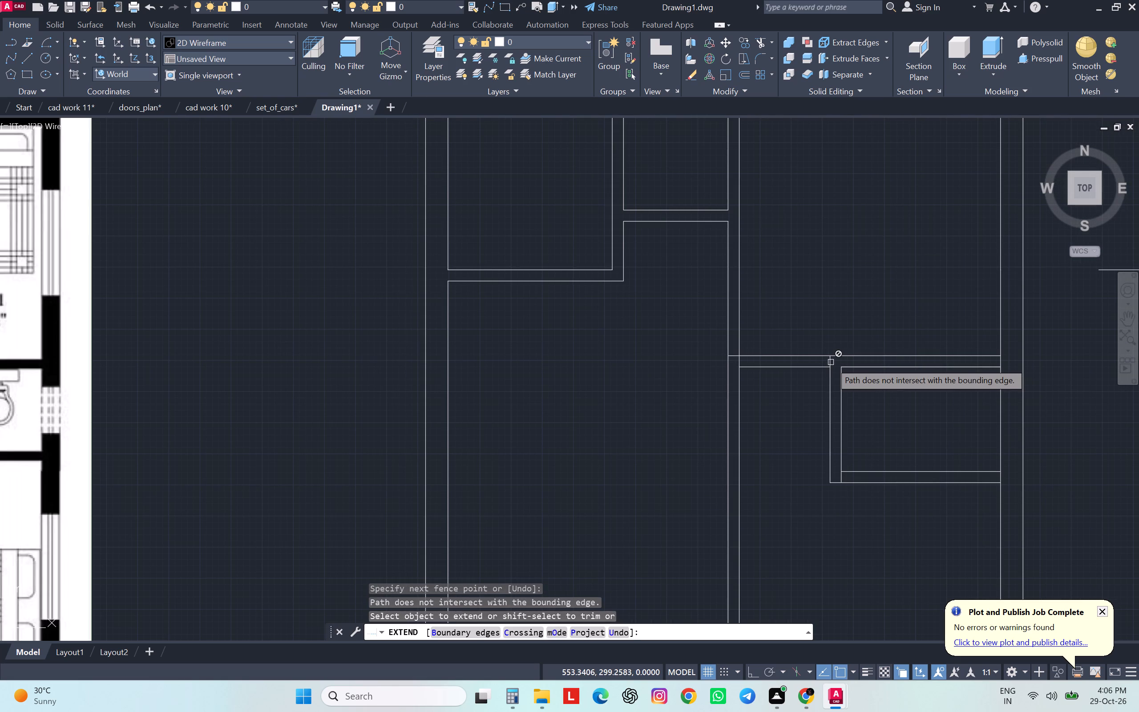
{"action": "left_click", "coordinate": [831, 362], "text": "shift"}
{"action": "scroll", "coordinate": [831, 362], "scroll_direction": "down", "scroll_amount": 2, "text": "shift"}
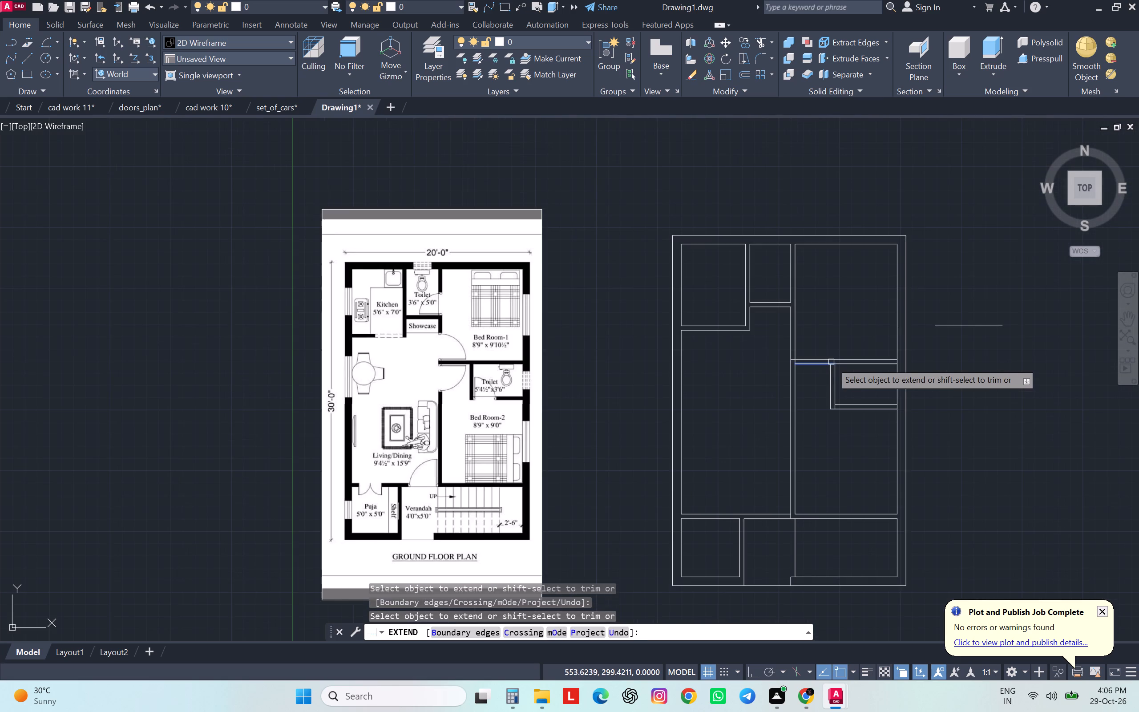
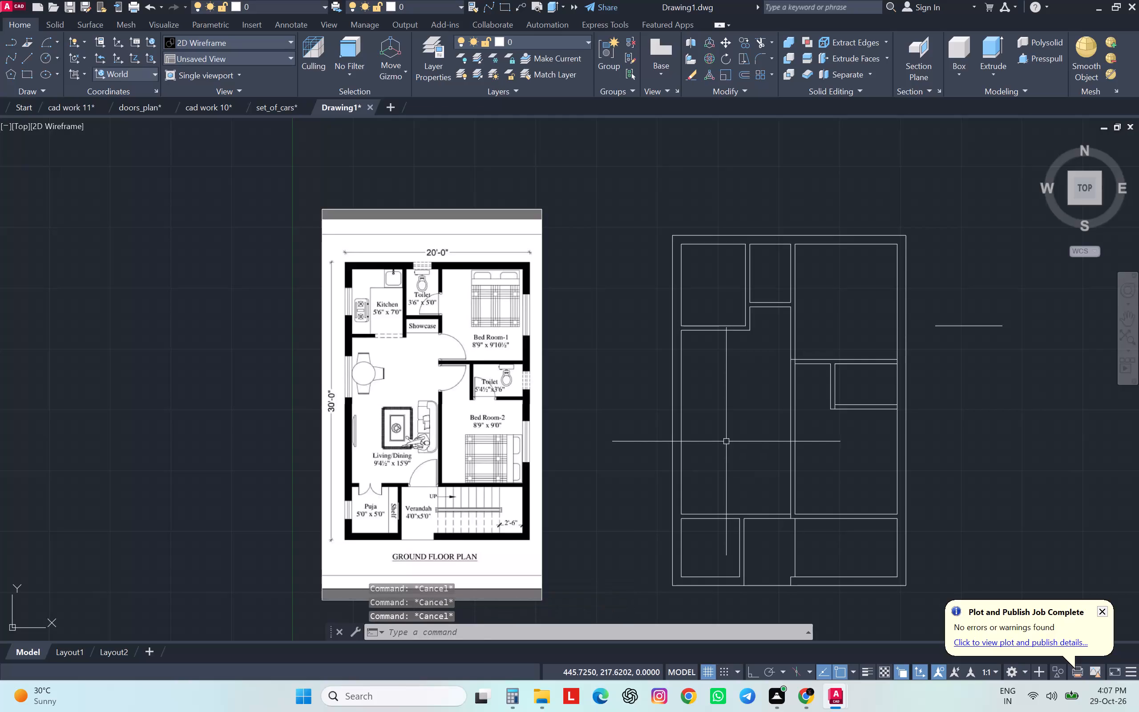
Switch to the doors_plan drawing that holds the ready-made door symbols.
{"action": "left_click", "coordinate": [137, 105]}
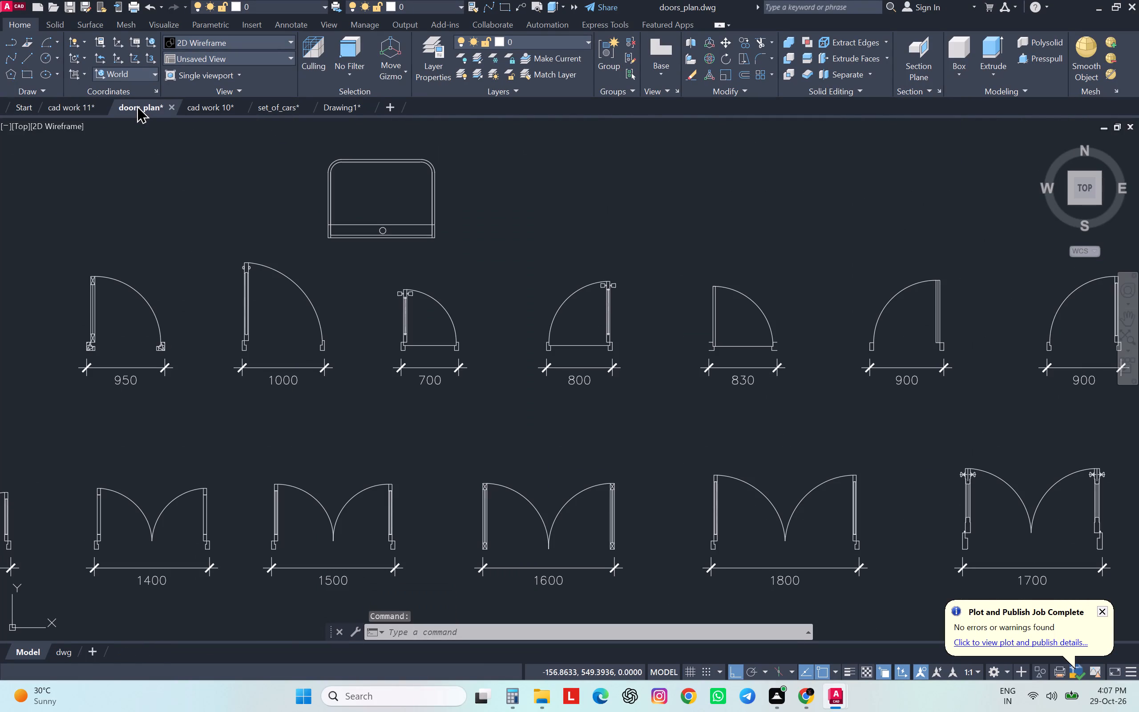
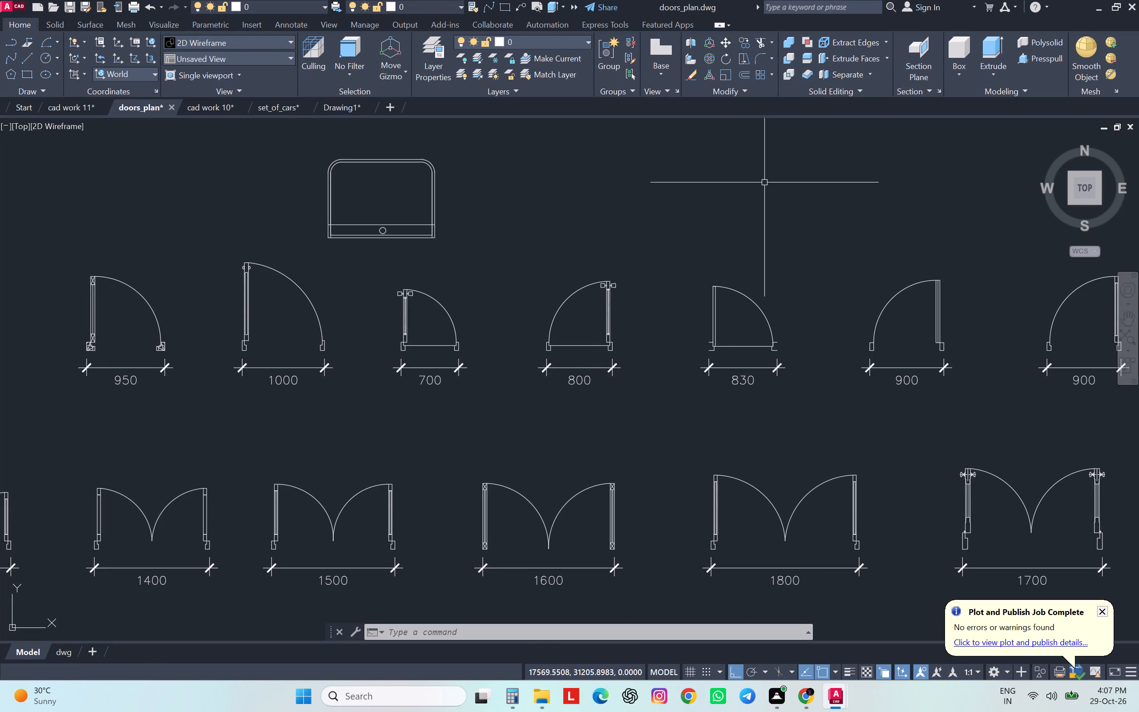
Copy the 900 door block beside the 830 door from doors_plan and paste it into Drawing1, on the far side of the drafted plan.
{"action": "middle_click_drag", "start_coordinate": [828, 283], "coordinate": [681, 259]}
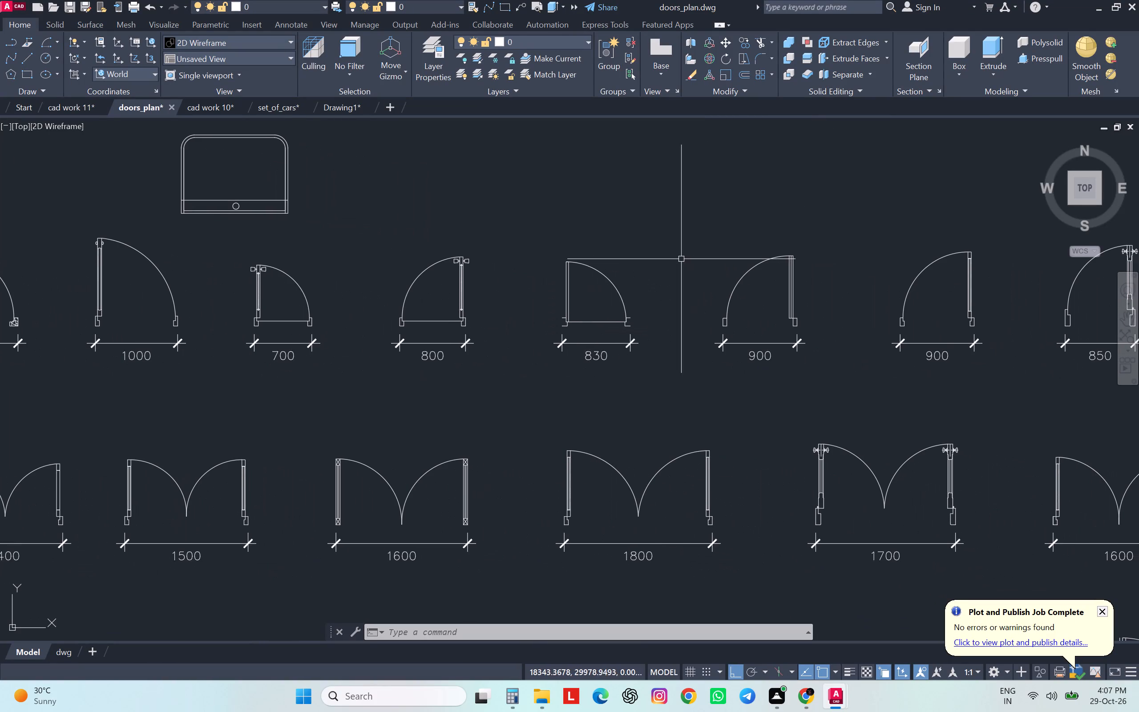
{"action": "left_click", "coordinate": [819, 231]}
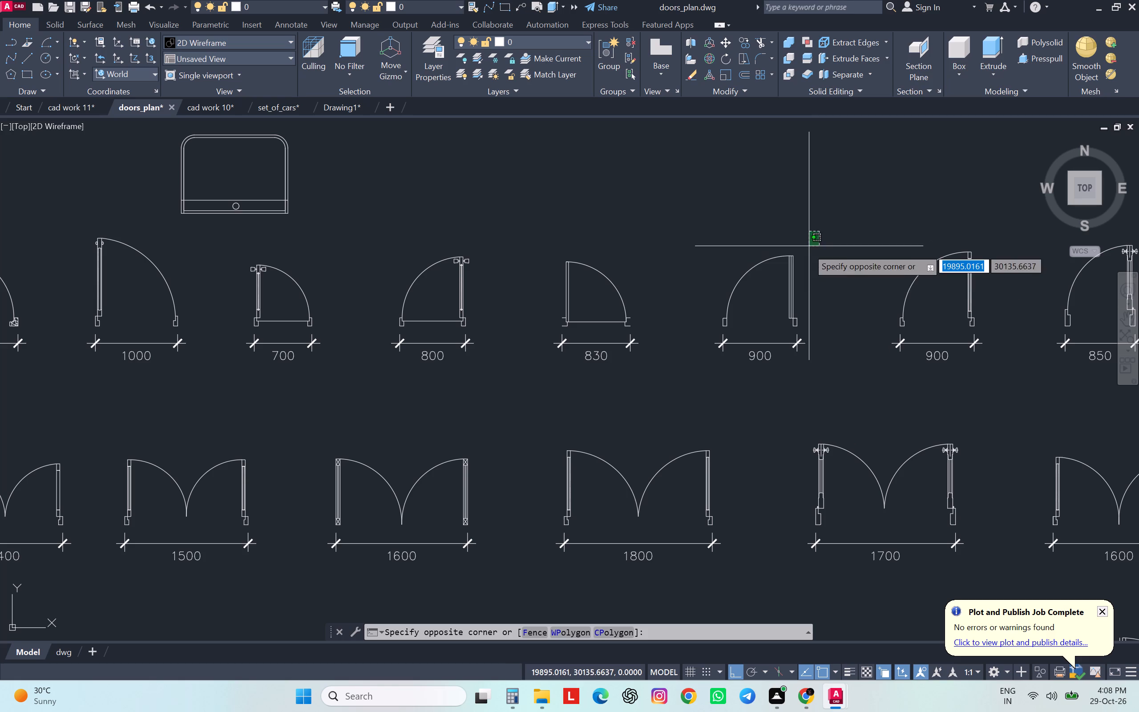
{"action": "left_click", "coordinate": [779, 277]}
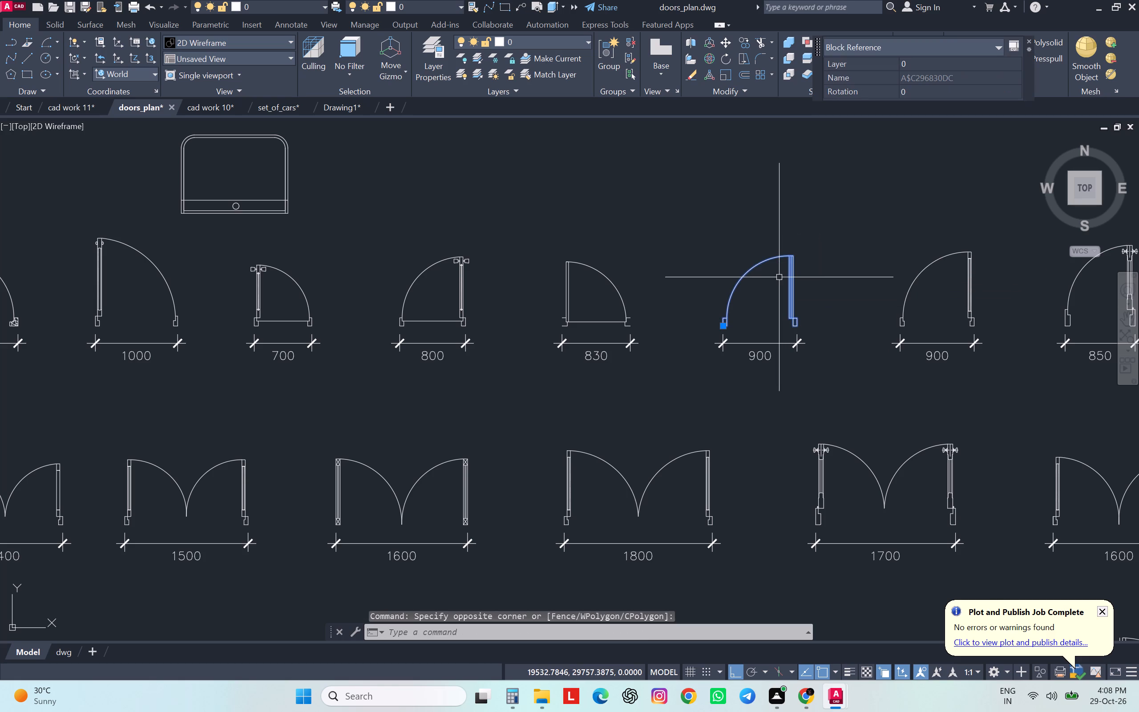
{"action": "key", "text": "ctrl+c"}
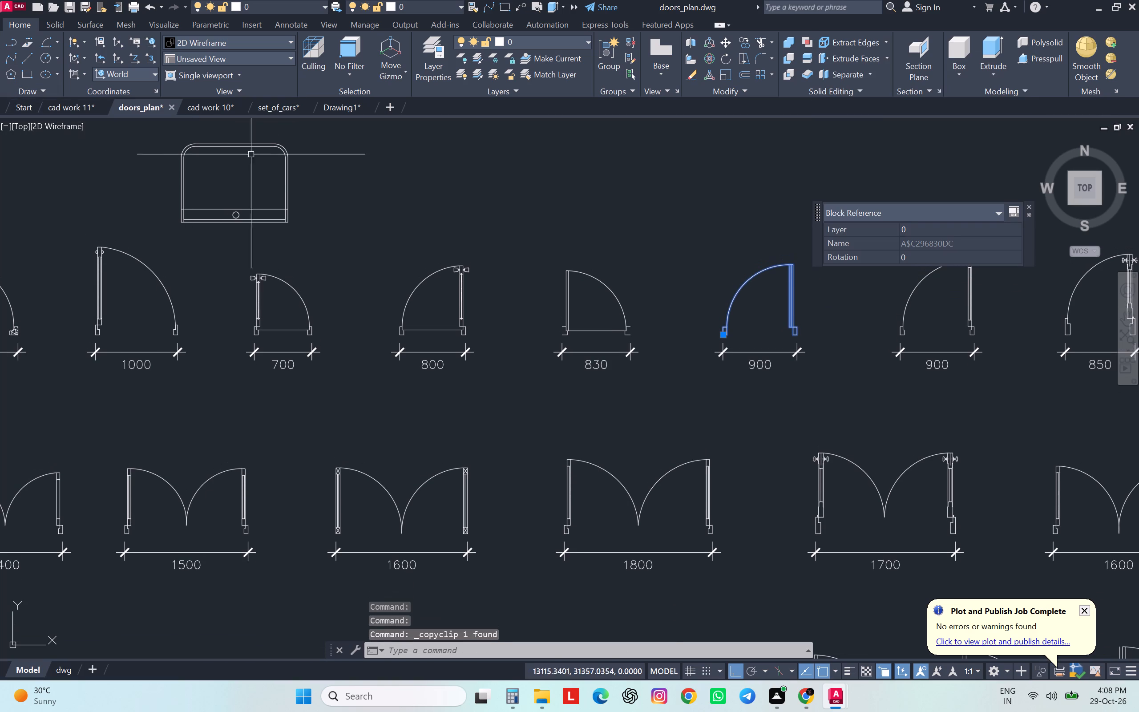
{"action": "left_click", "coordinate": [338, 111]}
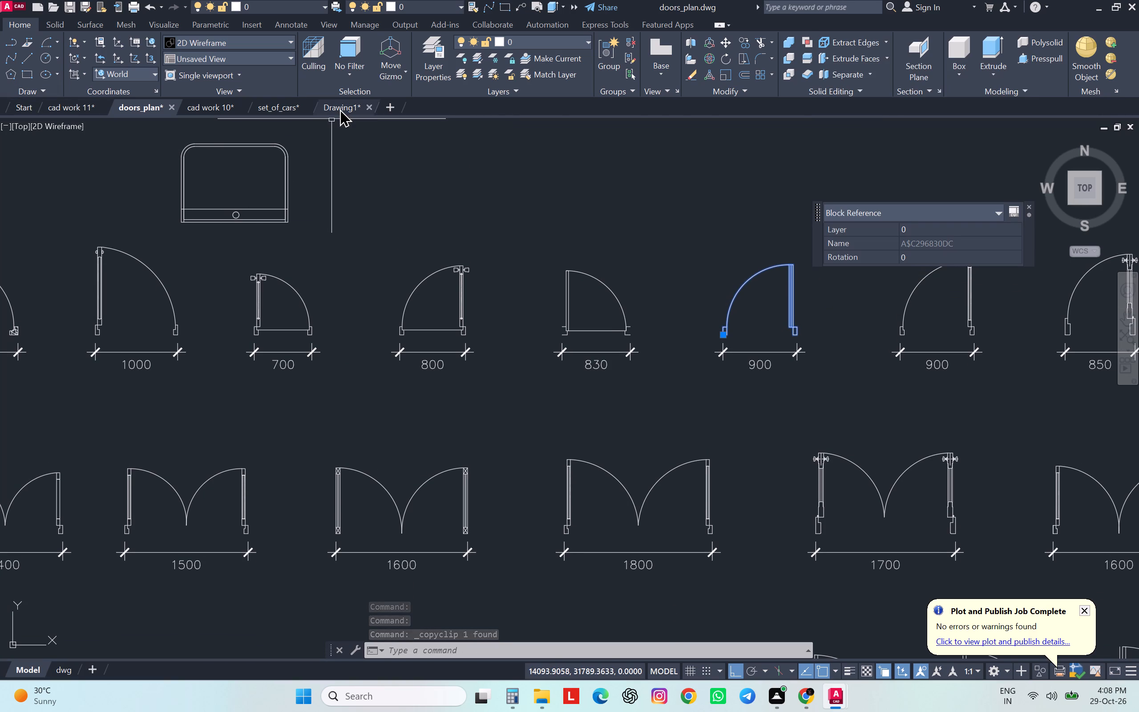
{"action": "left_click", "coordinate": [353, 103]}
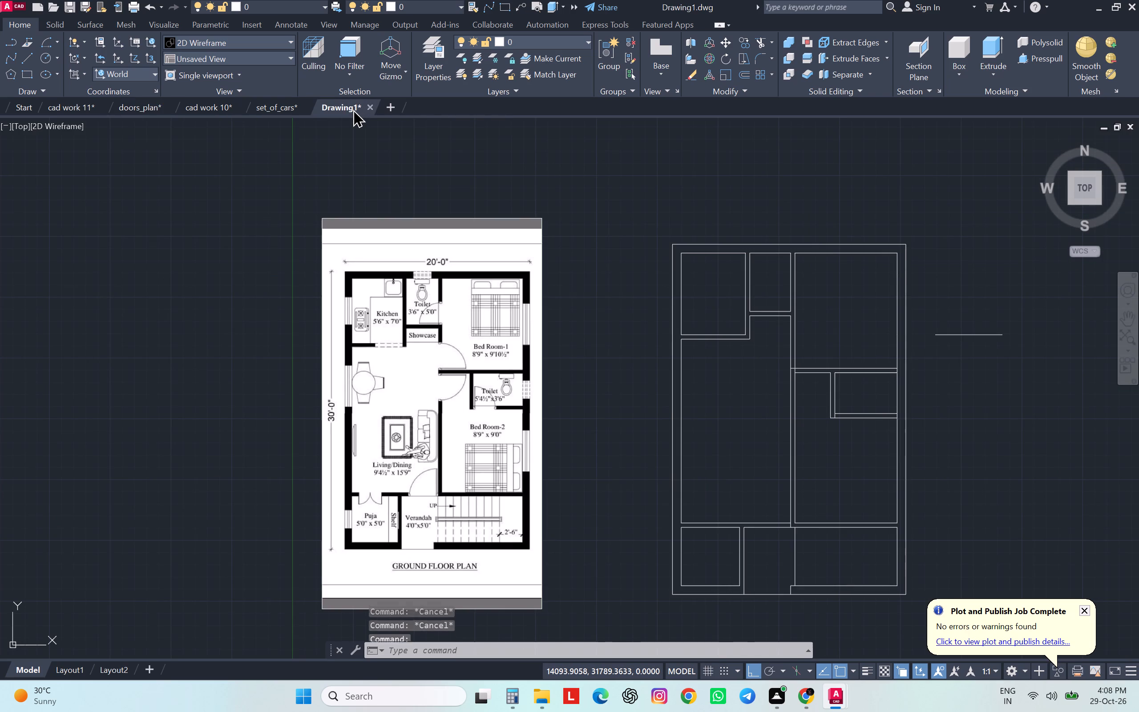
{"action": "key", "text": "ctrl+v"}
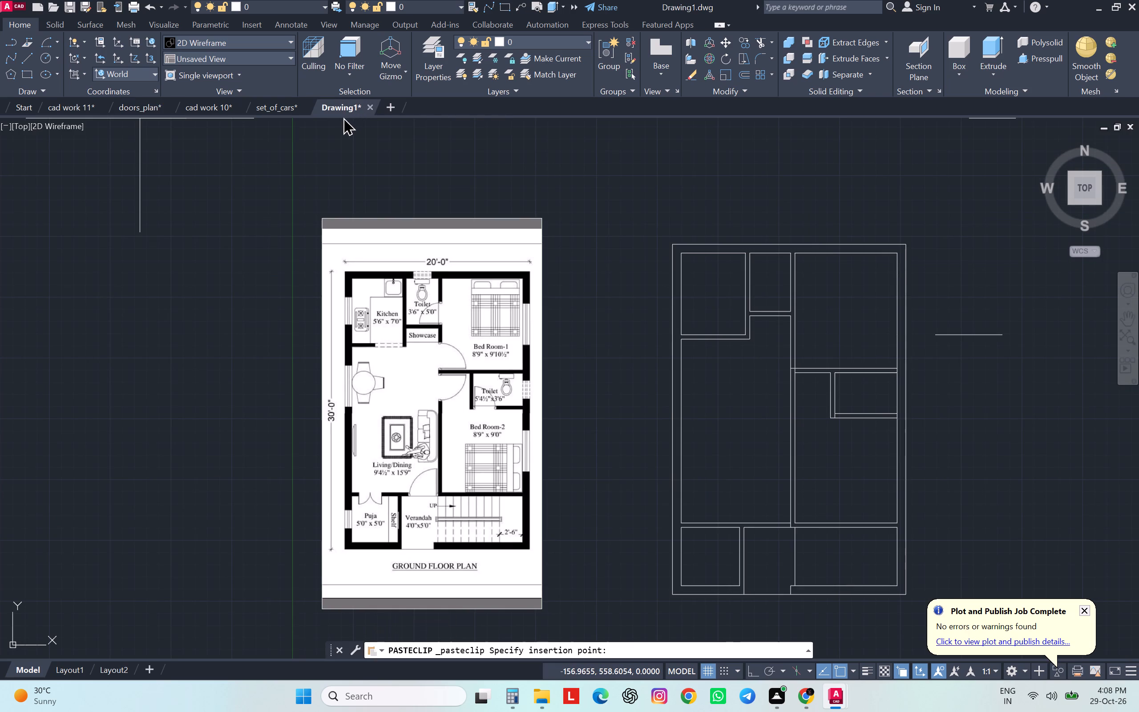
{"action": "scroll", "coordinate": [406, 219], "scroll_direction": "down", "scroll_amount": 3}
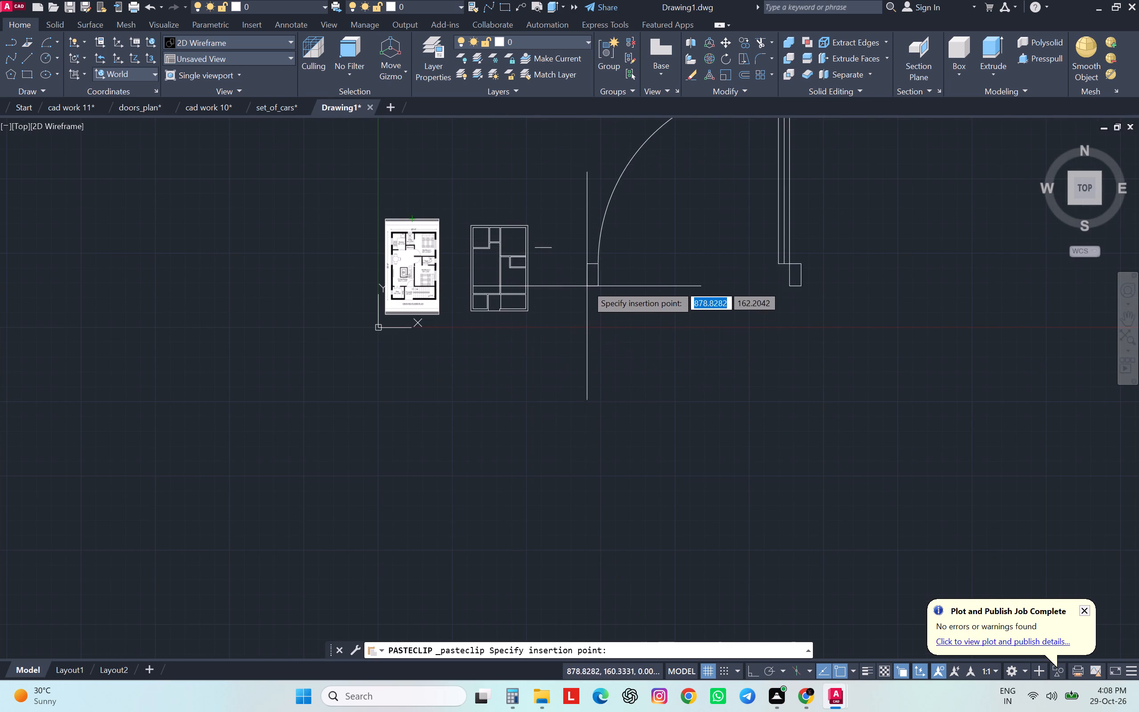
{"action": "left_click", "coordinate": [587, 275]}
{"action": "middle_click_drag", "start_coordinate": [586, 275], "coordinate": [513, 332]}
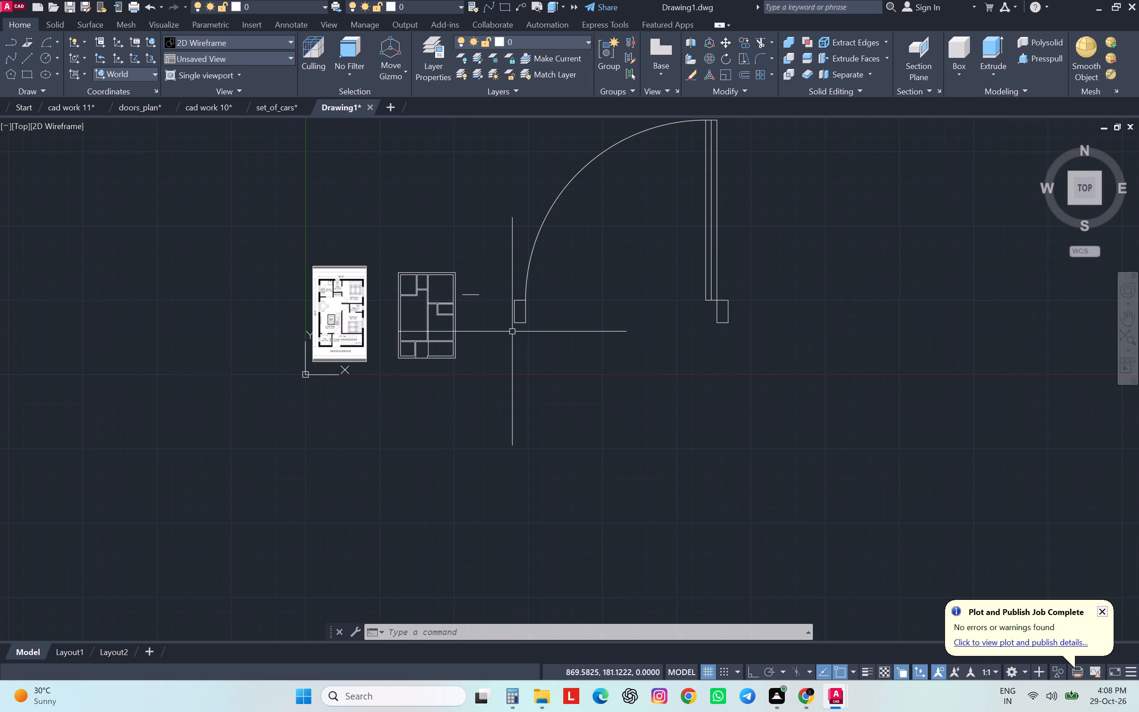
Save the floor plan drawing as CAD WORK 12.
{"action": "key", "text": "ctrl+s"}
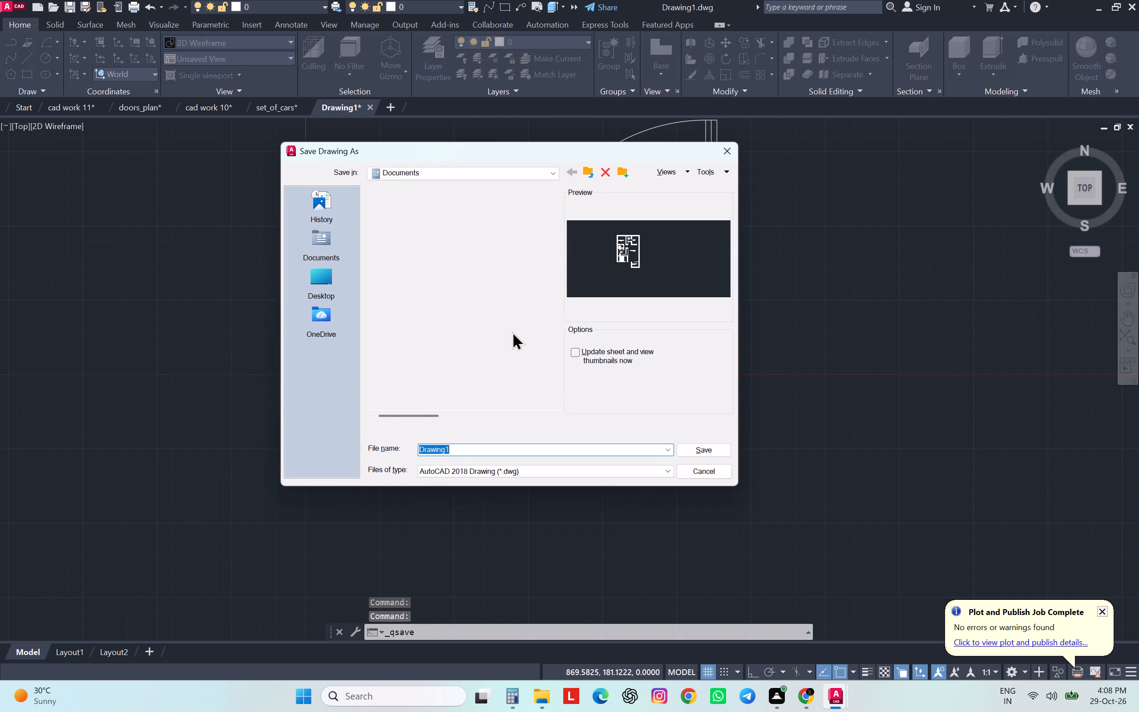
{"action": "type", "text": "CAD WO"}
{"action": "type", "text": "RK 12"}
{"action": "key", "text": "Return"}
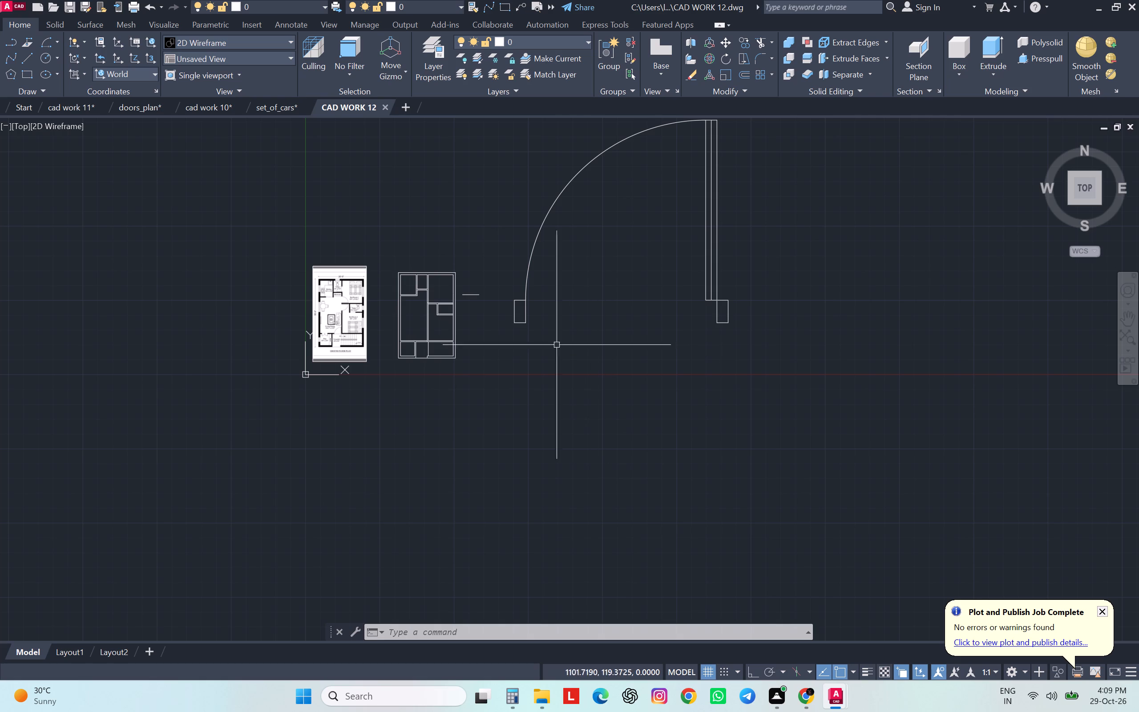
Offset the lines of the wall between the two bedrooms by 35.4, the upper line into Bed Room-1 and the lower into Bed Room-2.
{"action": "scroll", "coordinate": [435, 300], "scroll_direction": "down", "scroll_amount": 1}
{"action": "scroll", "coordinate": [435, 300], "scroll_direction": "up", "scroll_amount": 5}
{"action": "scroll", "coordinate": [434, 306], "scroll_direction": "down", "scroll_amount": 1}
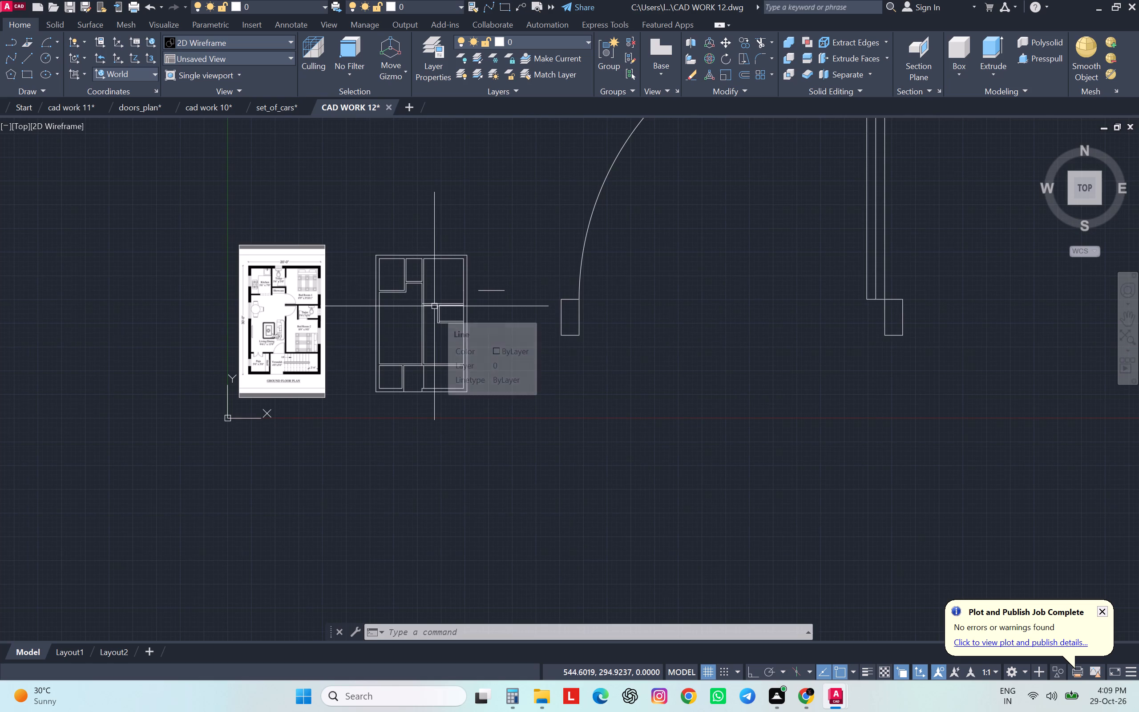
{"action": "scroll", "coordinate": [434, 306], "scroll_direction": "up", "scroll_amount": 3}
{"action": "scroll", "coordinate": [434, 306], "scroll_direction": "down", "scroll_amount": 3}
{"action": "scroll", "coordinate": [434, 306], "scroll_direction": "up", "scroll_amount": 1}
{"action": "key", "text": "o"}
{"action": "key", "text": "Return"}
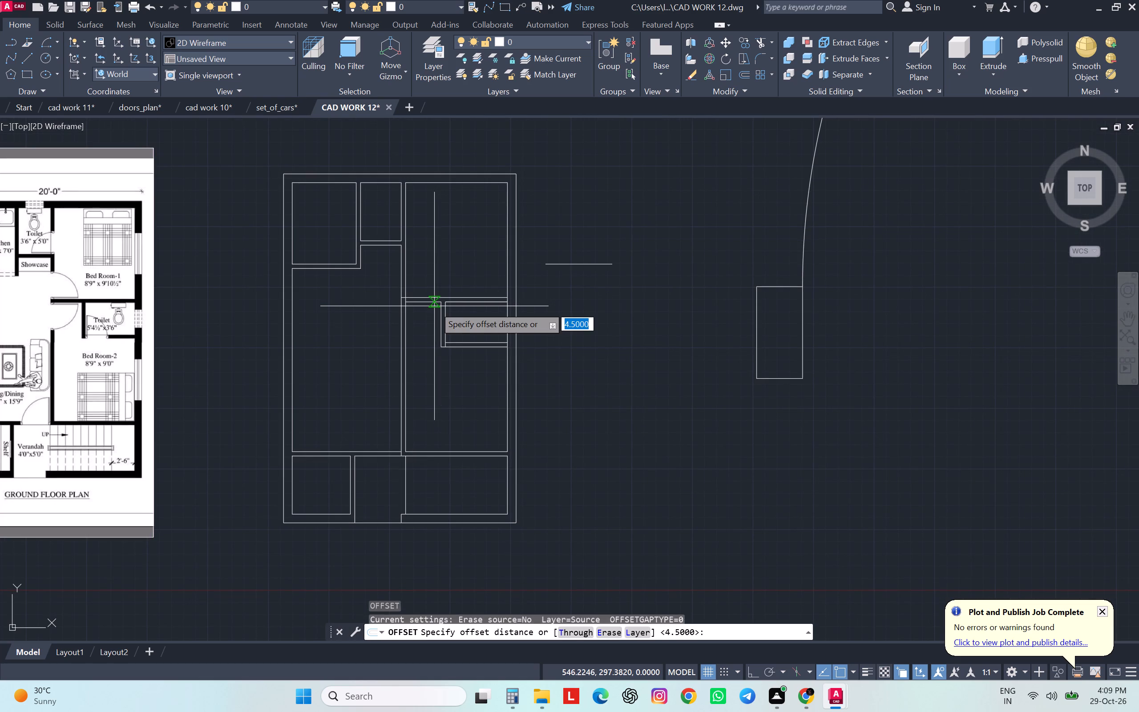
{"action": "type", "text": "34."}
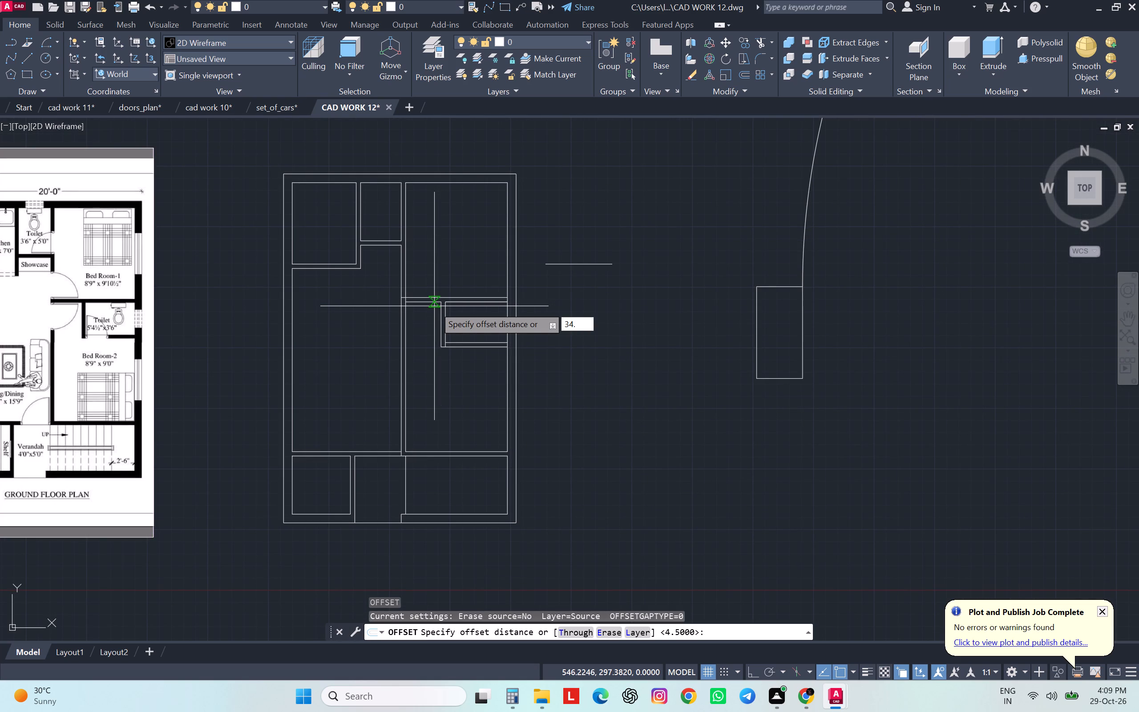
{"action": "key", "text": "BackSpace"}
{"action": "key", "text": "BackSpace"}
{"action": "type", "text": "5.4"}
{"action": "key", "text": "Return"}
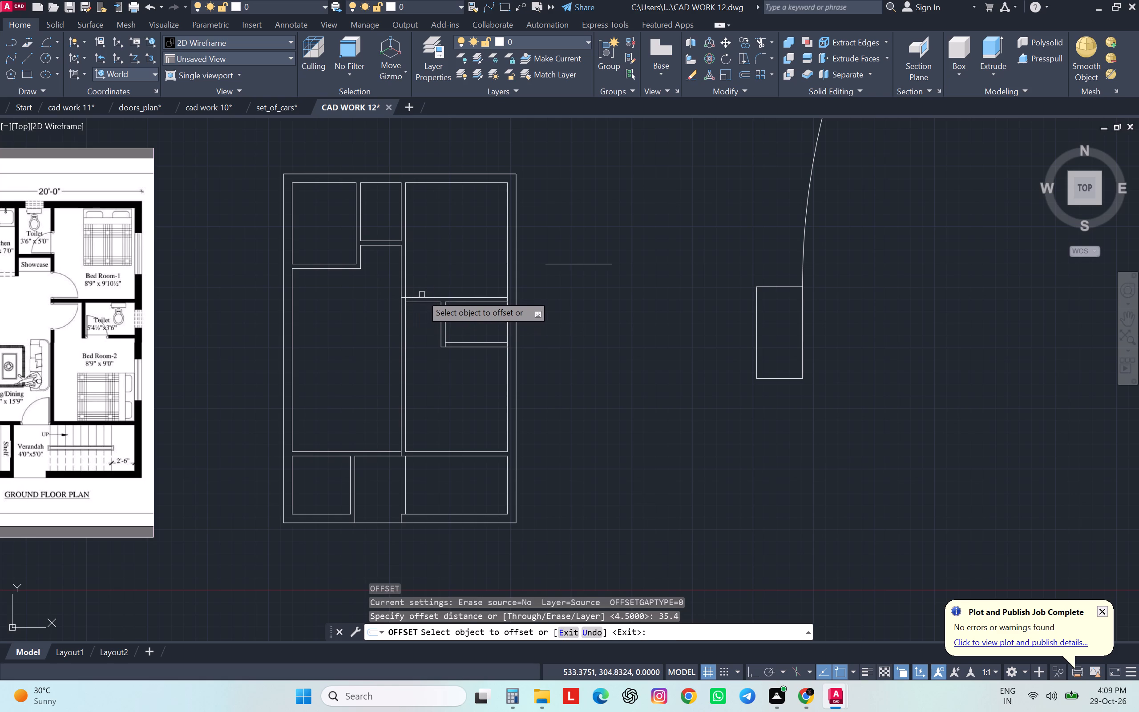
{"action": "left_click", "coordinate": [422, 297]}
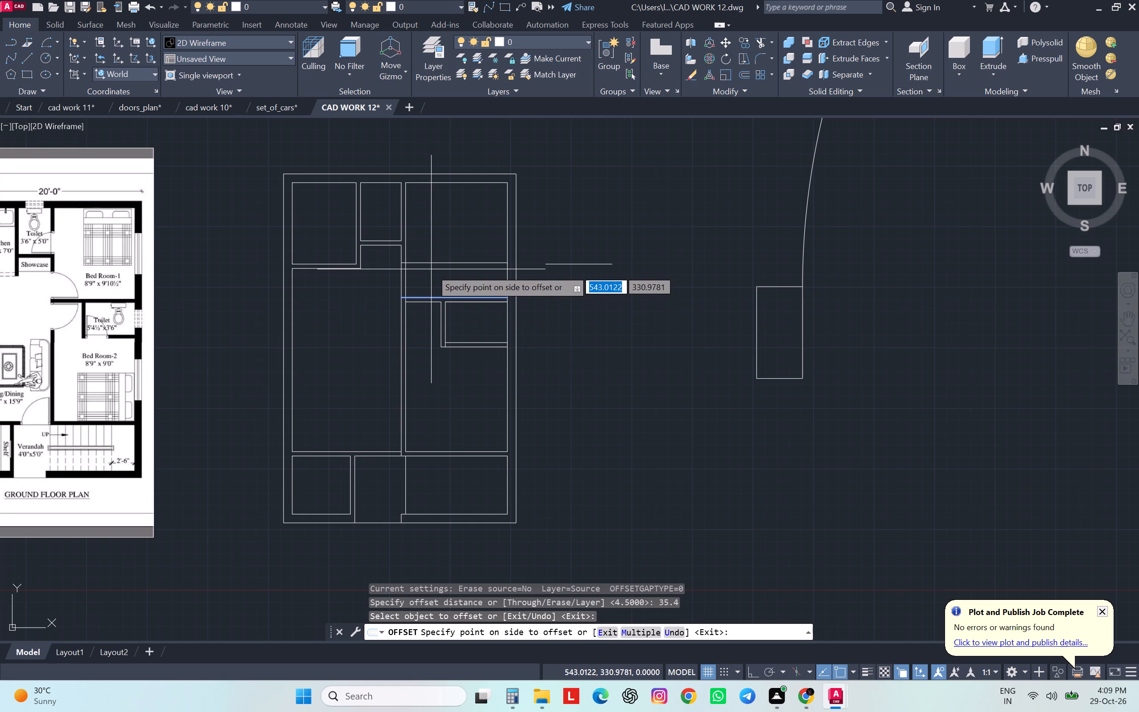
{"action": "left_click", "coordinate": [454, 232]}
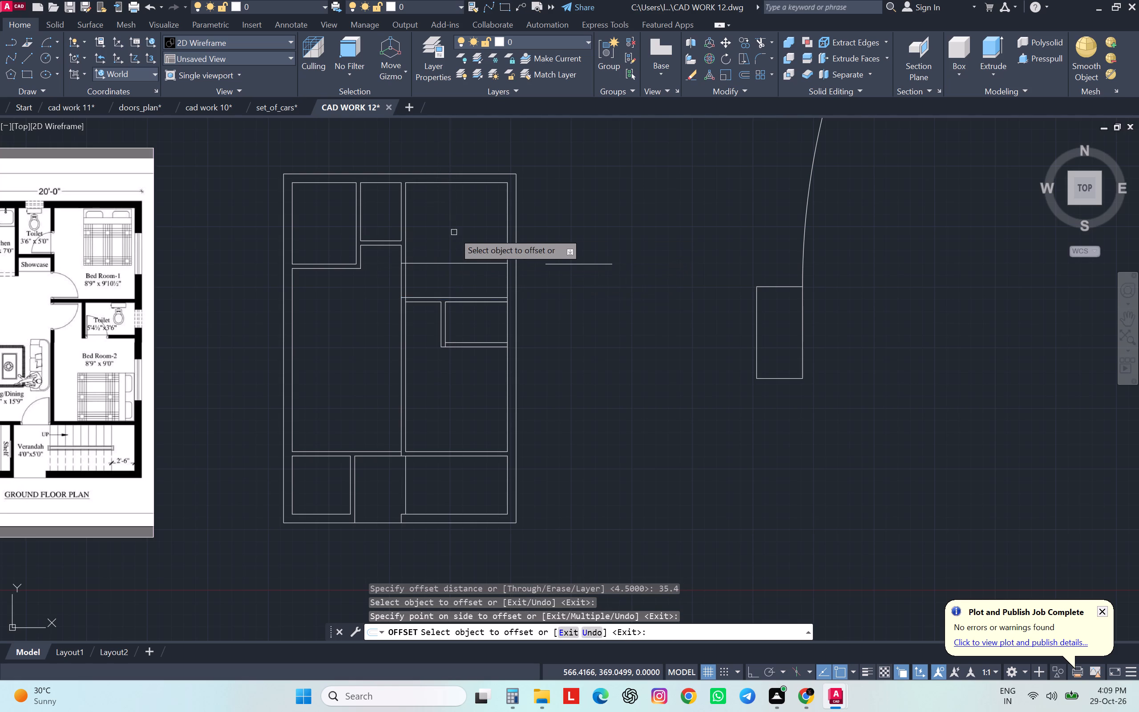
{"action": "left_click", "coordinate": [421, 303]}
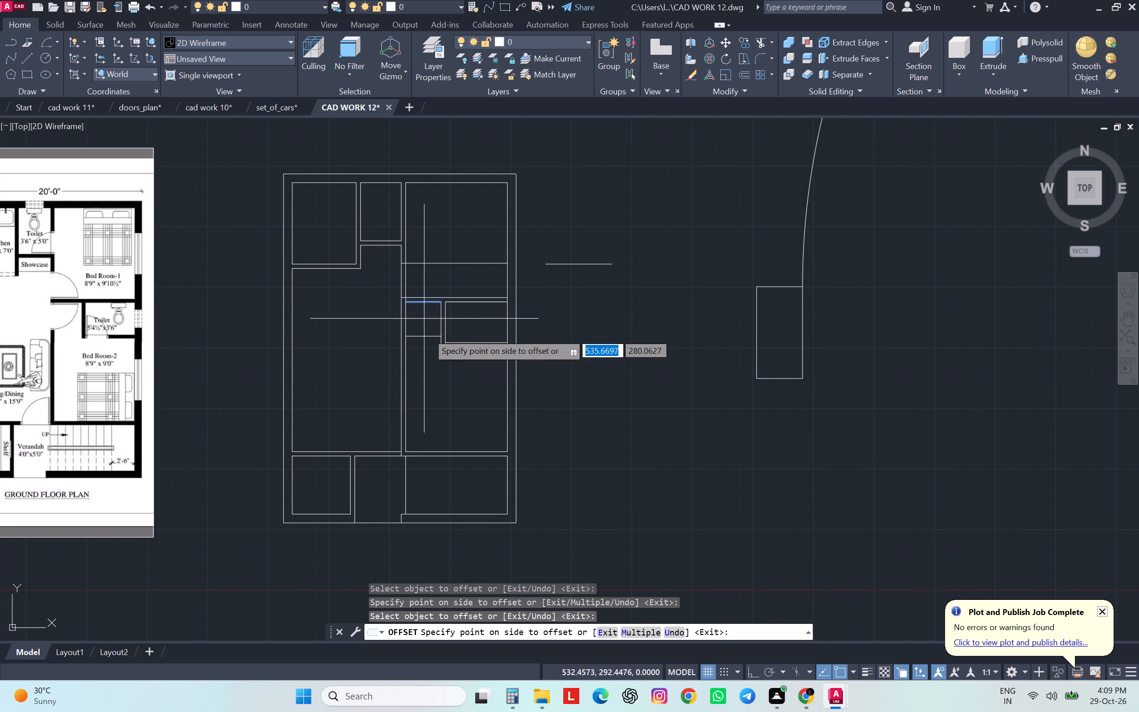
{"action": "left_click", "coordinate": [432, 356]}
Offset the living room's wall line along Bed Room-2 by 35.4 into the living room to mark the verandah entrance door.
{"action": "scroll", "coordinate": [412, 358], "scroll_direction": "down", "scroll_amount": 1}
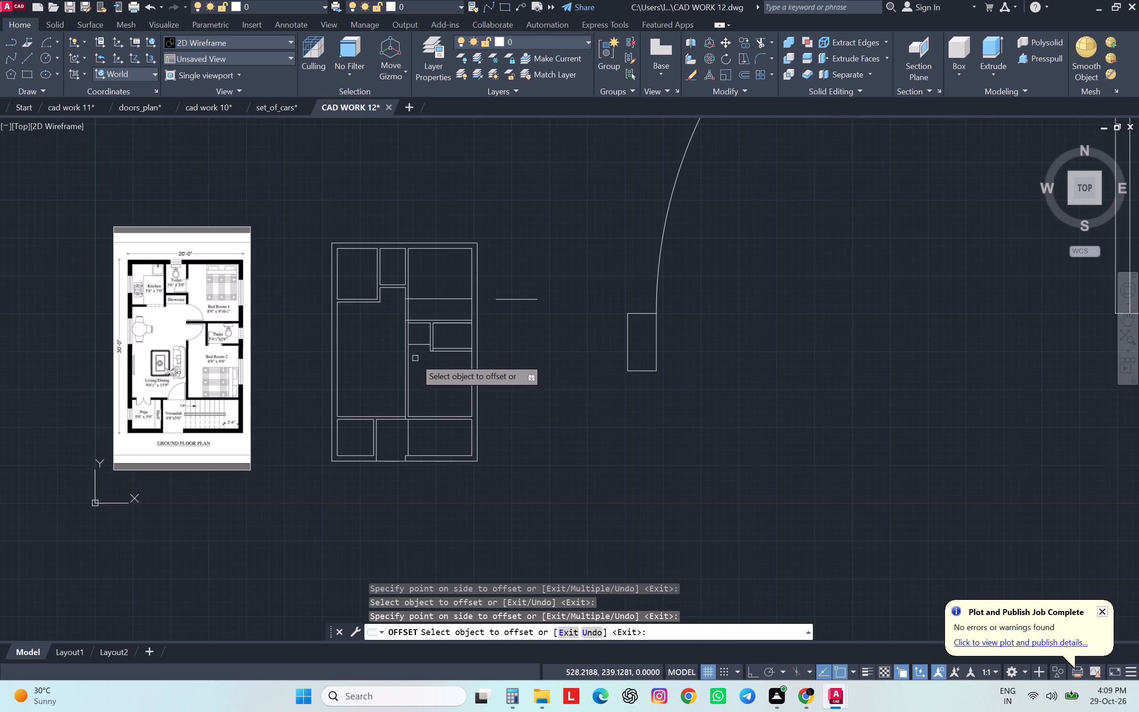
{"action": "scroll", "coordinate": [386, 409], "scroll_direction": "up", "scroll_amount": 2}
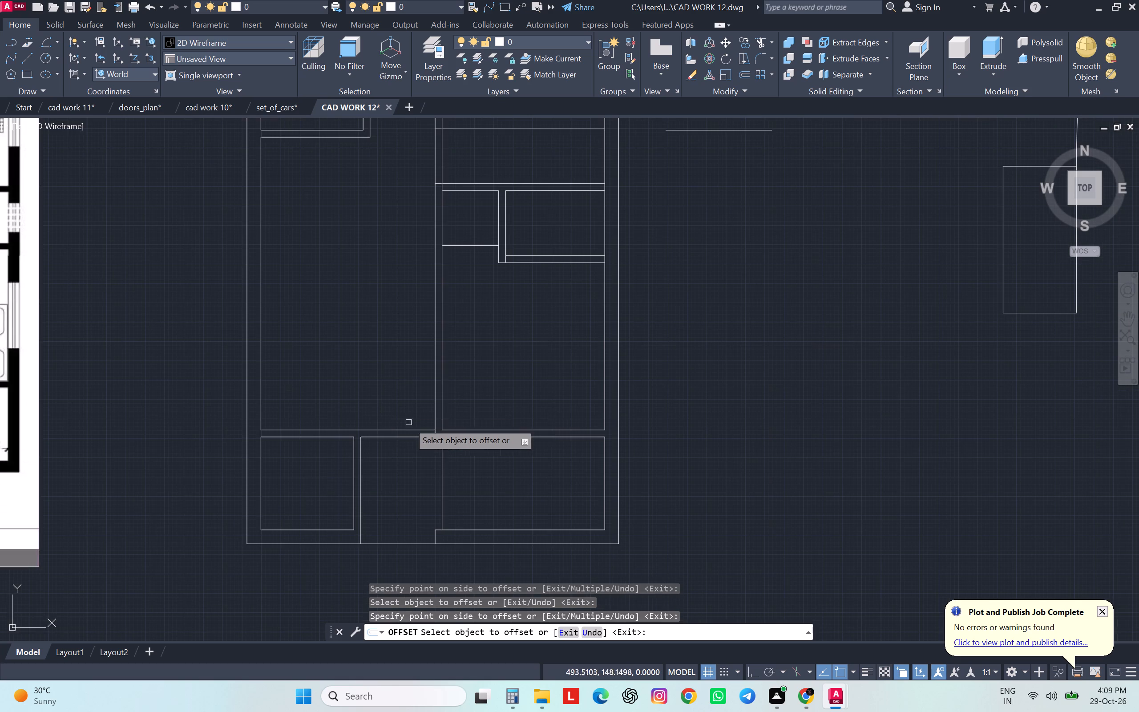
{"action": "left_click", "coordinate": [434, 411]}
{"action": "left_click", "coordinate": [396, 397]}
{"action": "scroll", "coordinate": [417, 386], "scroll_direction": "down", "scroll_amount": 3}
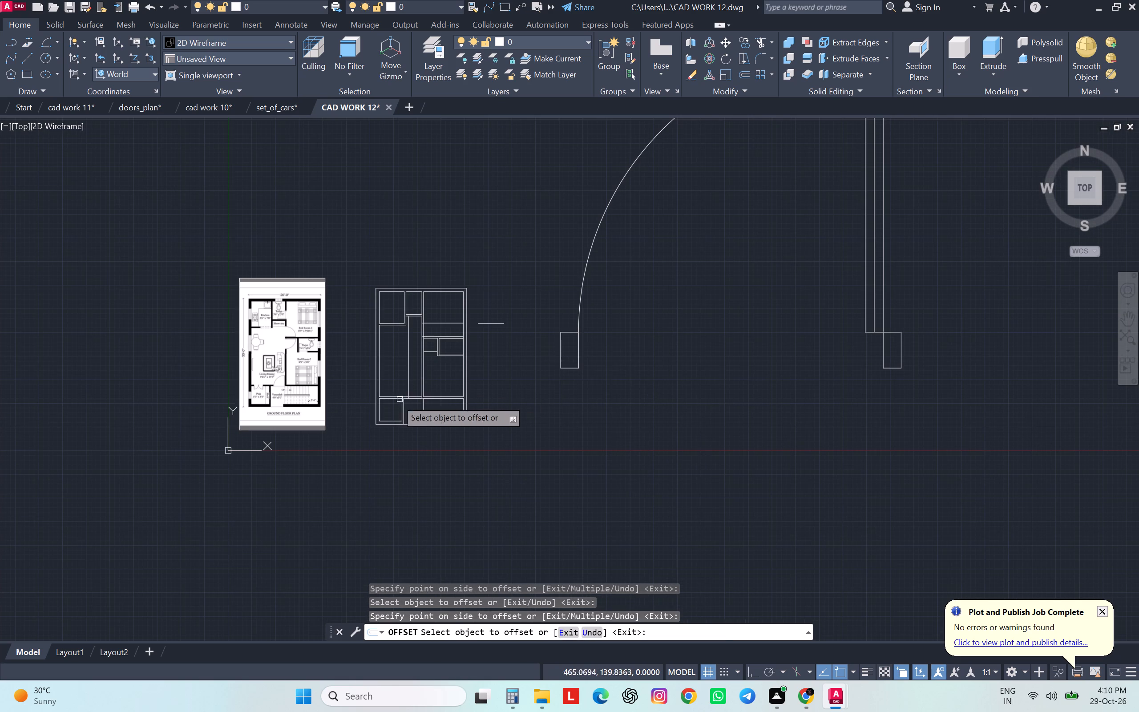
{"action": "scroll", "coordinate": [273, 370], "scroll_direction": "up", "scroll_amount": 5}
{"action": "scroll", "coordinate": [272, 373], "scroll_direction": "down", "scroll_amount": 1}
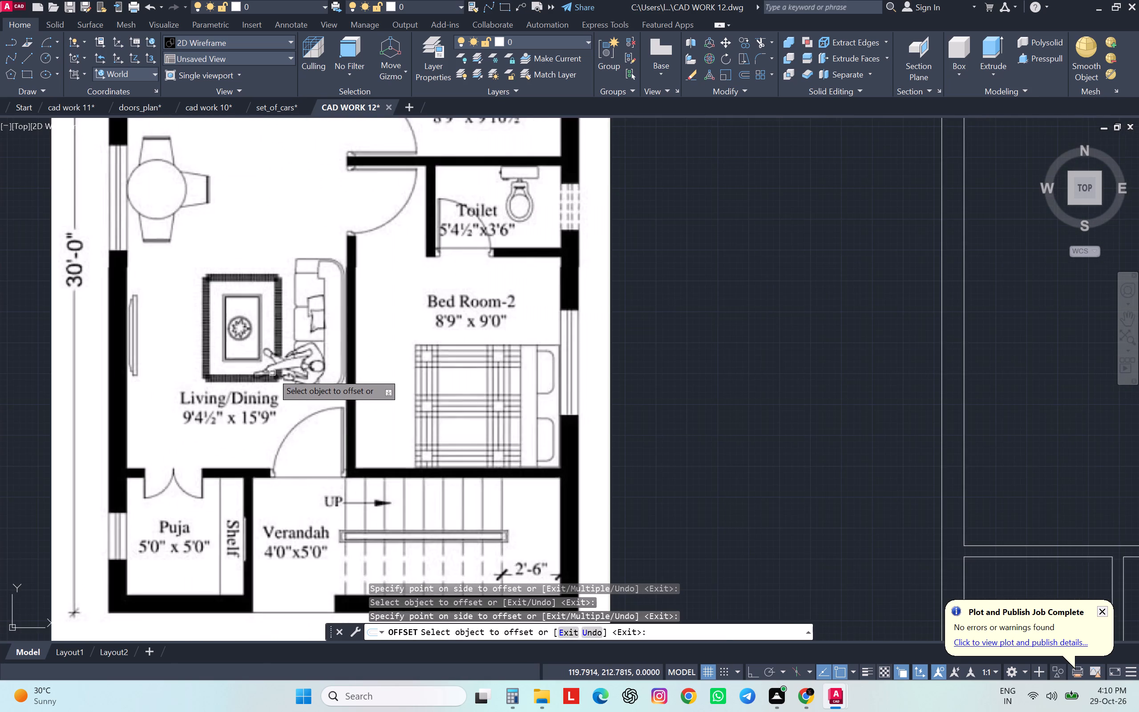
{"action": "scroll", "coordinate": [272, 373], "scroll_direction": "down", "scroll_amount": 2}
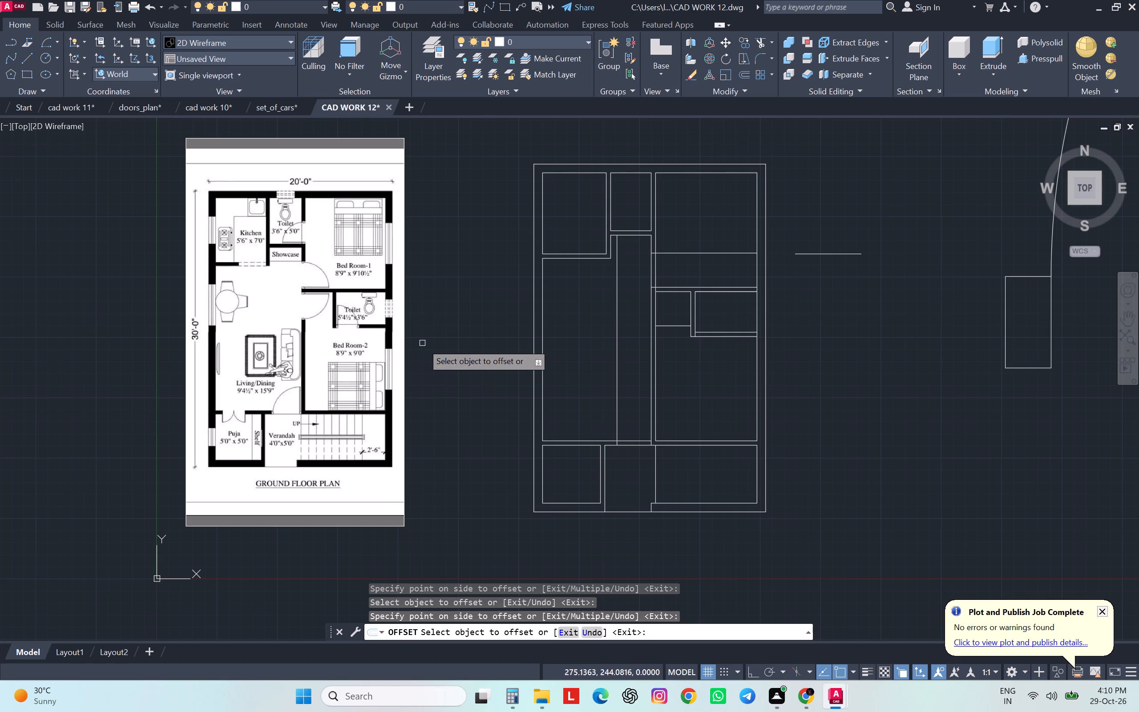
{"action": "key", "text": "Escape"}
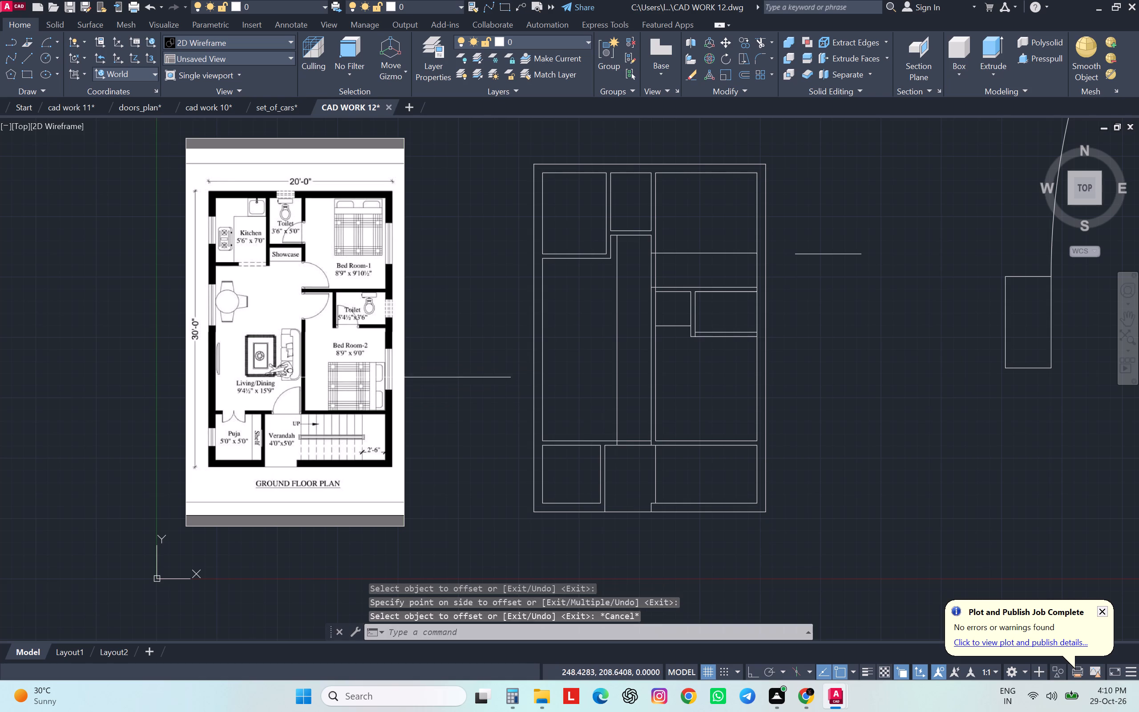
{"action": "key", "text": "Escape"}
{"action": "key", "text": "Escape"}
{"action": "key", "text": "Escape"}
{"action": "key", "text": "Escape"}
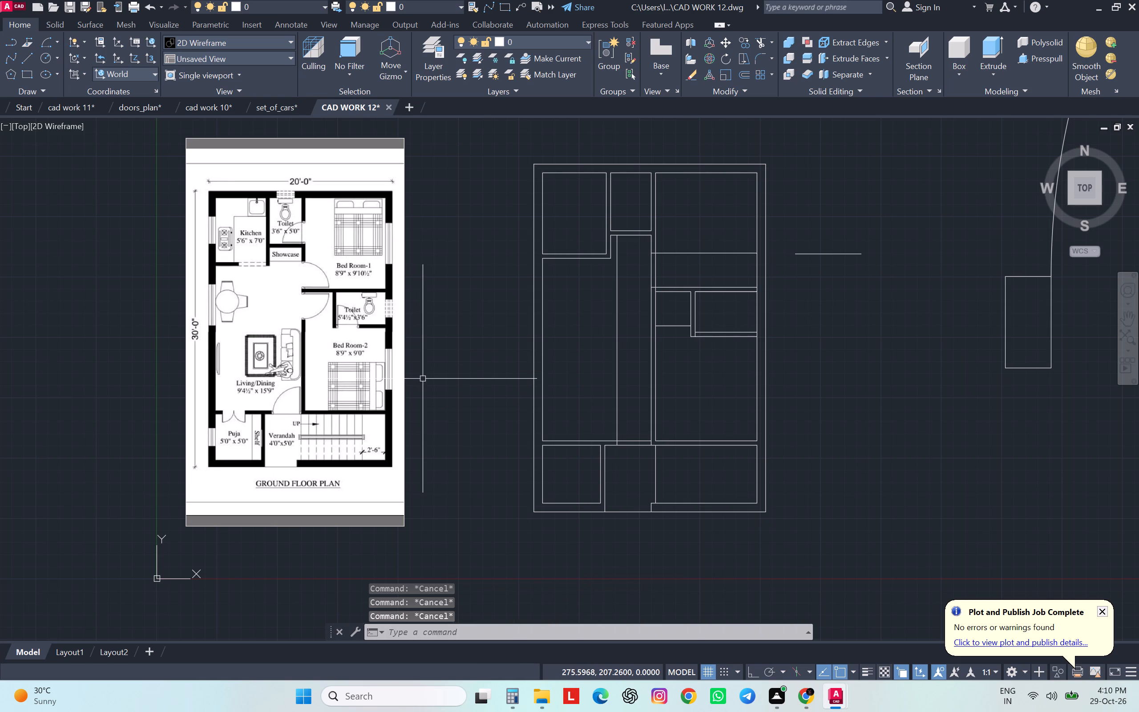
Offset the upper toilet's bottom wall line upward and the Bed Room-2 toilet's left wall line inward by 31.5 for their doors.
{"action": "key", "text": "o"}
{"action": "key", "text": "Return"}
{"action": "type", "text": "31.5"}
{"action": "key", "text": "Return"}
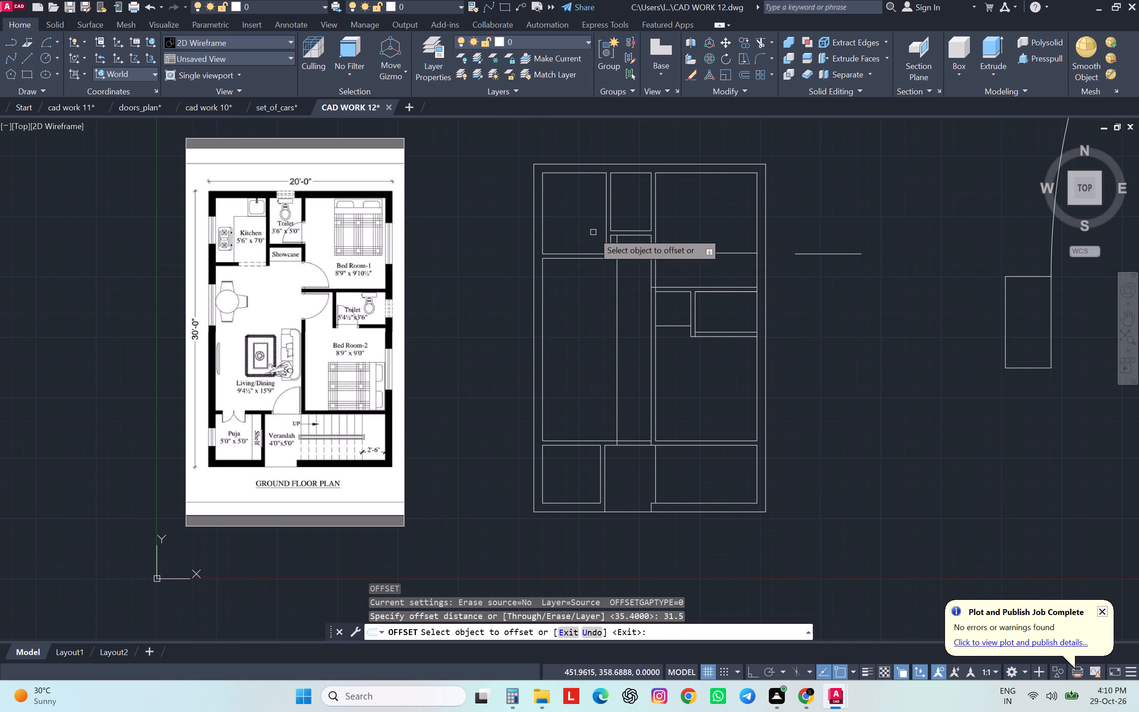
{"action": "left_click", "coordinate": [639, 232]}
{"action": "left_click", "coordinate": [635, 206]}
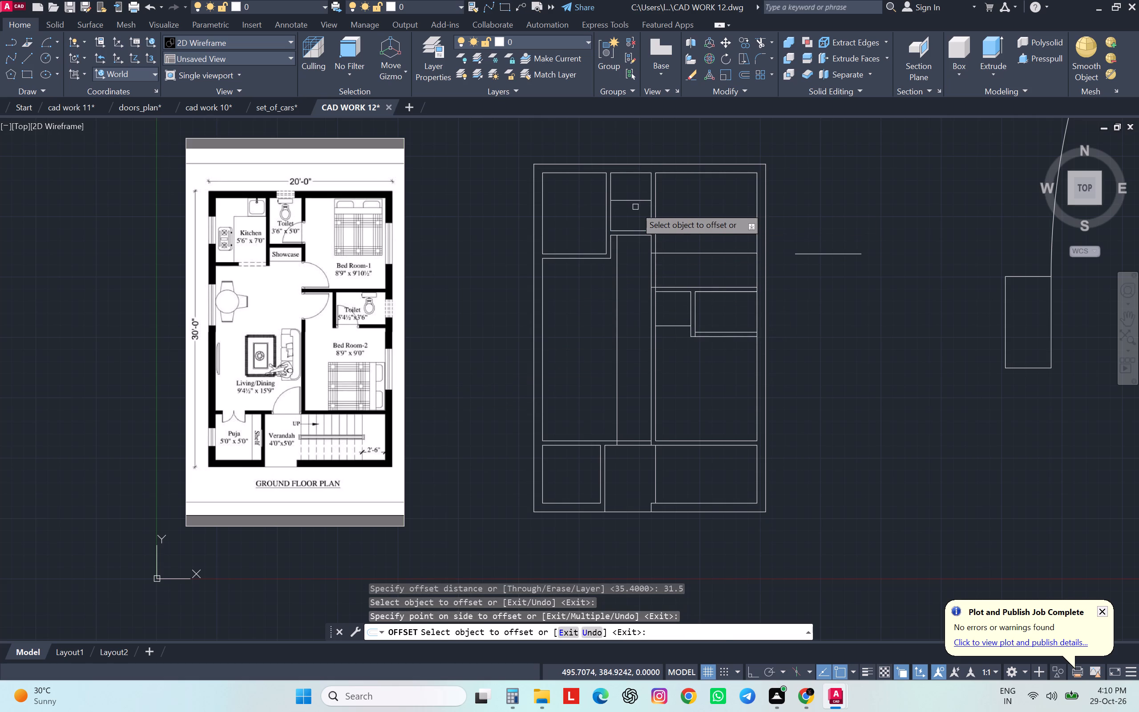
{"action": "left_click", "coordinate": [696, 312]}
{"action": "left_click", "coordinate": [739, 322]}
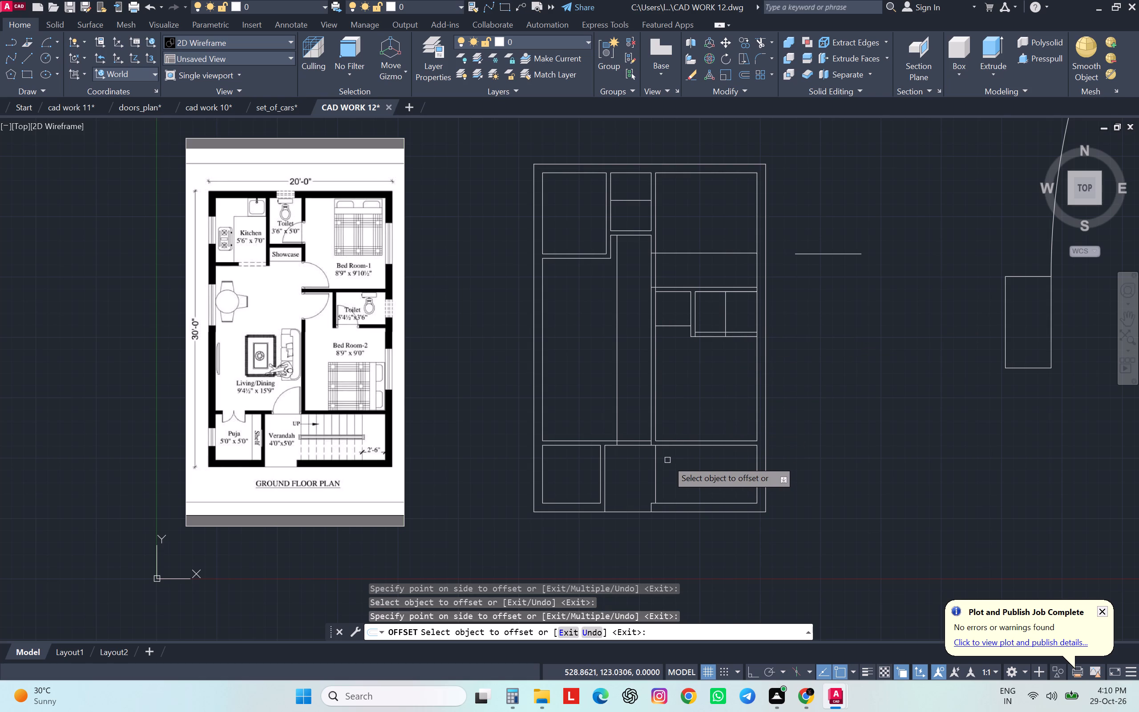
{"action": "key", "text": "Escape"}
{"action": "key", "text": "Escape"}
{"action": "key", "text": "Escape"}
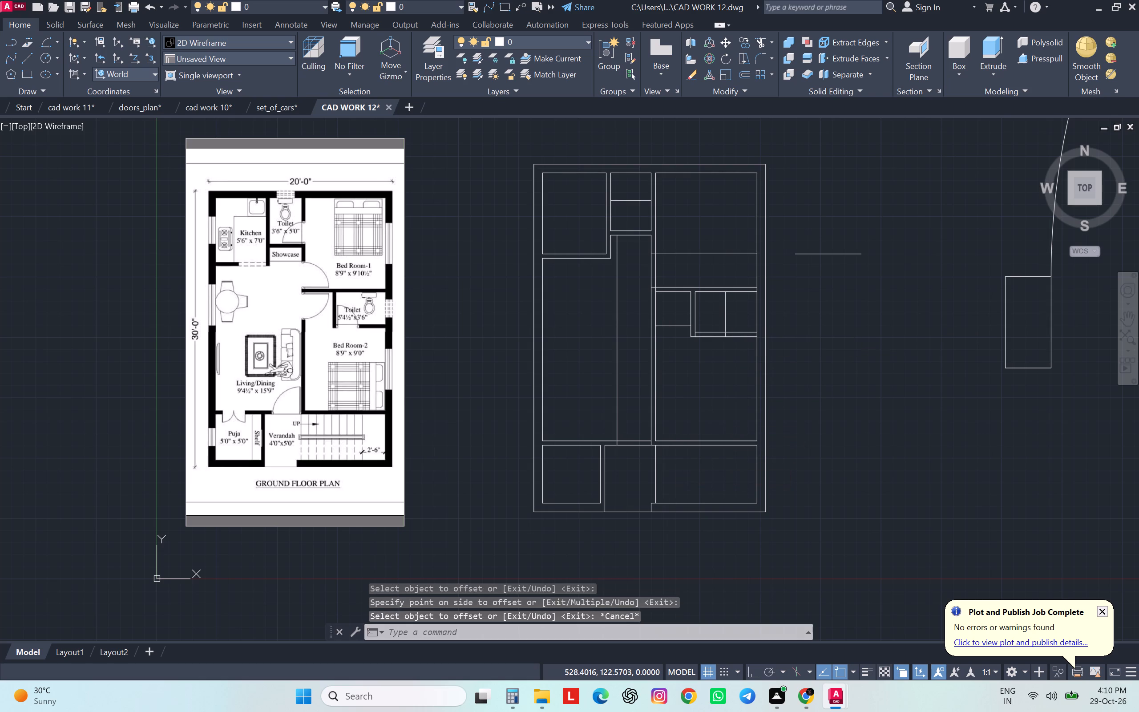
{"action": "key", "text": "Escape"}
{"action": "key", "text": "Escape"}
Trim the living room's bottom wall line between the door marker and the Bed Room-2 wall to open the verandah entrance.
{"action": "type", "text": "TR"}
{"action": "key", "text": "space"}
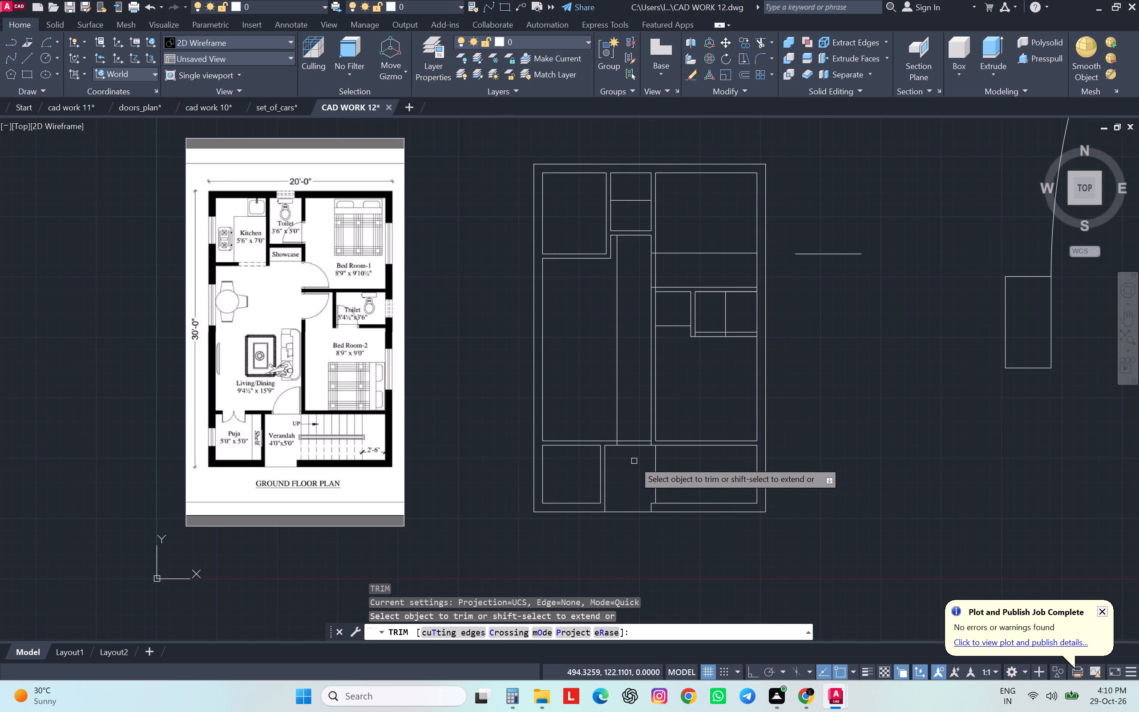
{"action": "left_click", "coordinate": [634, 461]}
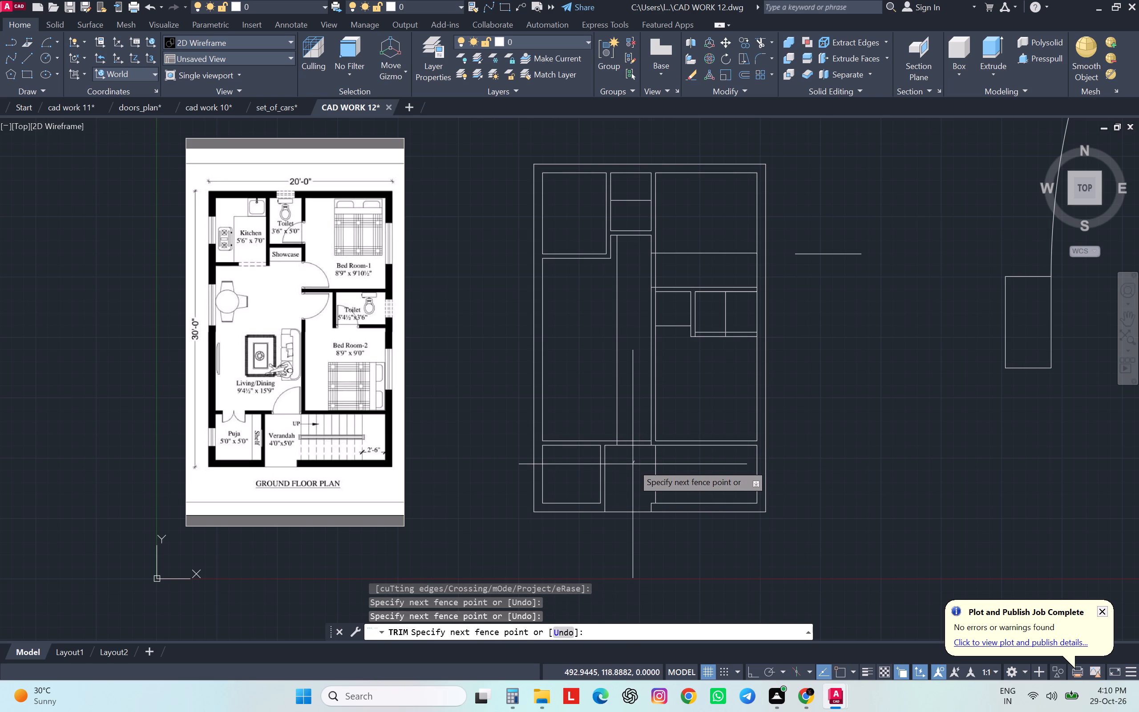
{"action": "key", "text": "Escape"}
{"action": "key", "text": "space"}
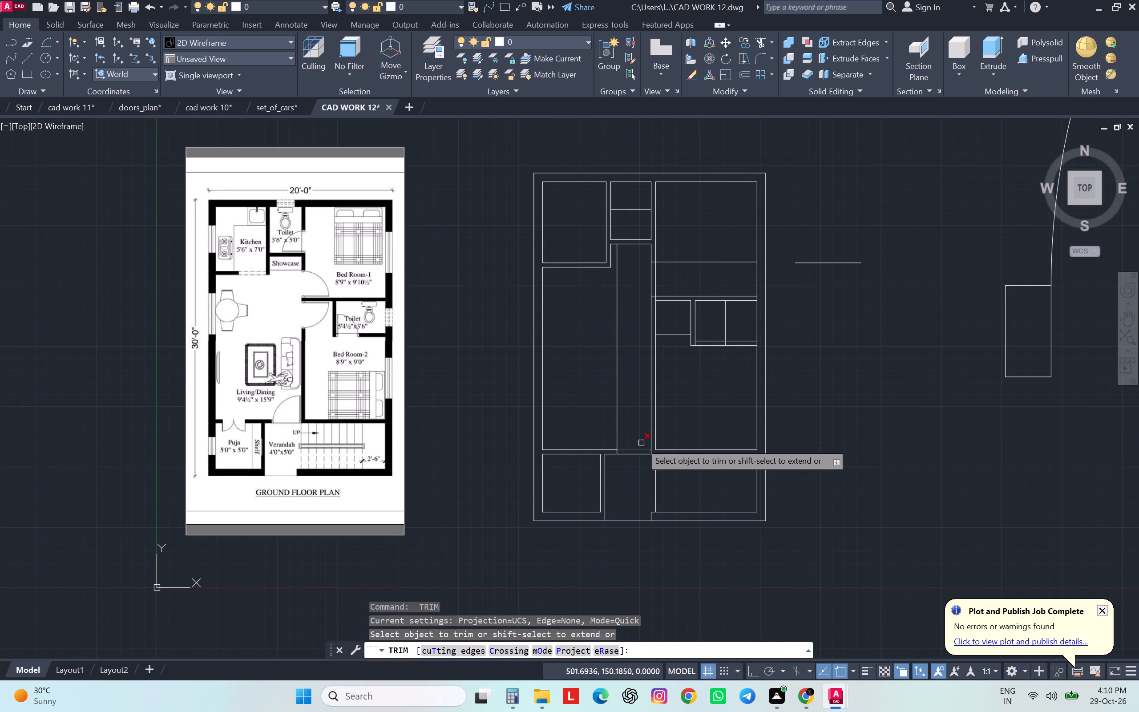
{"action": "scroll", "coordinate": [641, 441], "scroll_direction": "up", "scroll_amount": 1}
{"action": "scroll", "coordinate": [641, 441], "scroll_direction": "down", "scroll_amount": 1}
{"action": "scroll", "coordinate": [641, 441], "scroll_direction": "up", "scroll_amount": 1}
{"action": "scroll", "coordinate": [641, 441], "scroll_direction": "down", "scroll_amount": 1}
{"action": "left_click", "coordinate": [639, 447]}
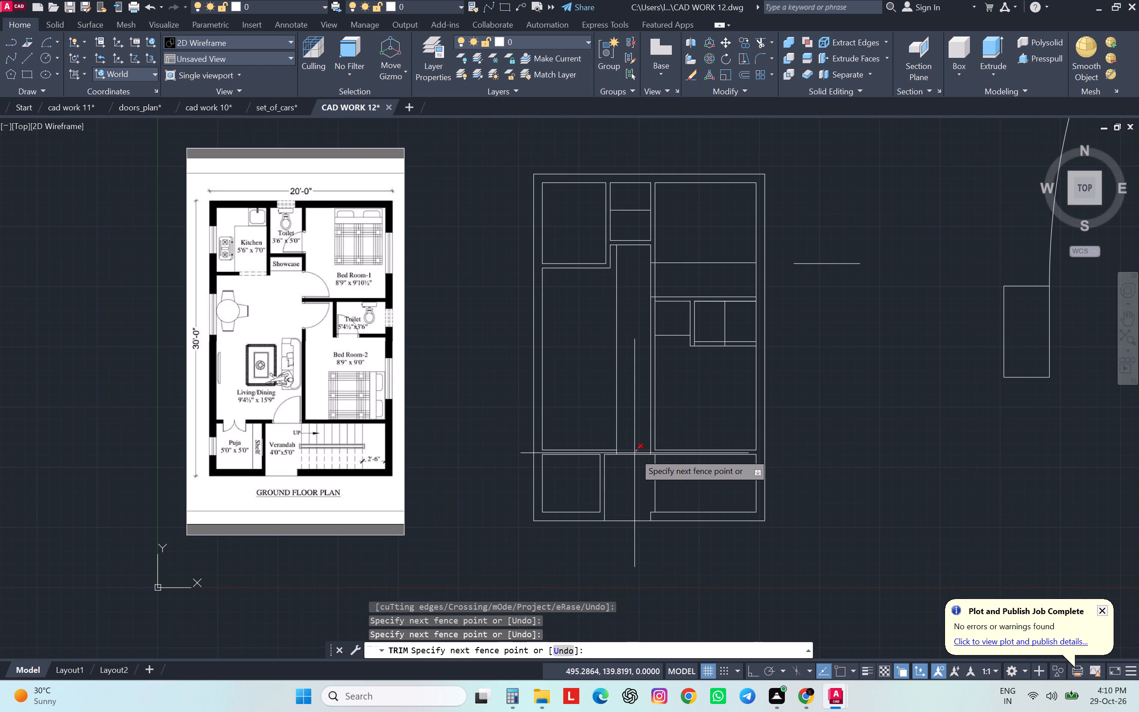
{"action": "left_click", "coordinate": [635, 452]}
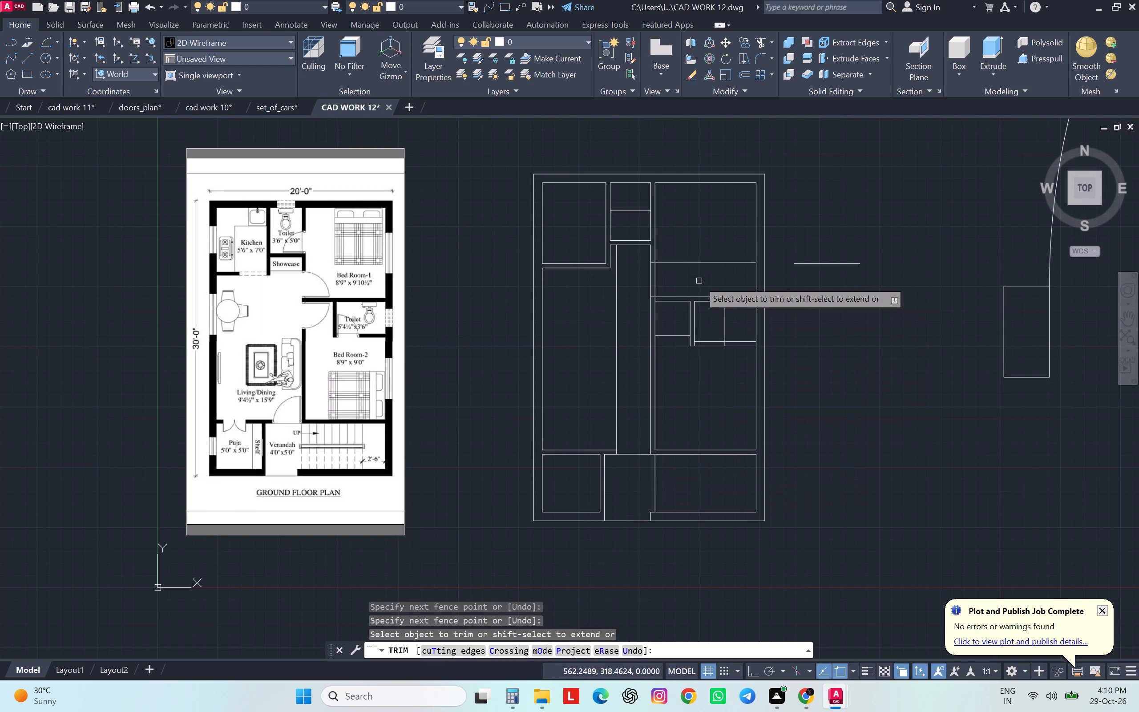
Trim the wall between the living room and Bed Room-2 to open the bedroom door, and remove its offset marker line.
{"action": "left_click", "coordinate": [670, 335], "text": "shift"}
{"action": "left_click", "coordinate": [671, 329]}
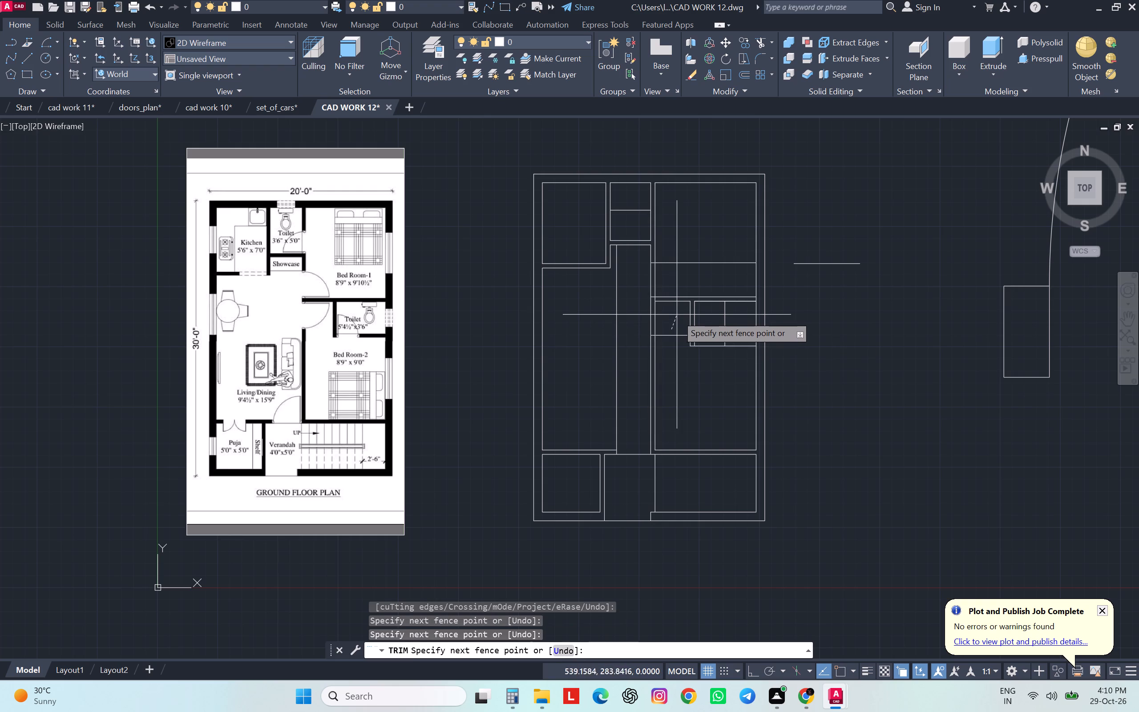
{"action": "left_click", "coordinate": [675, 318]}
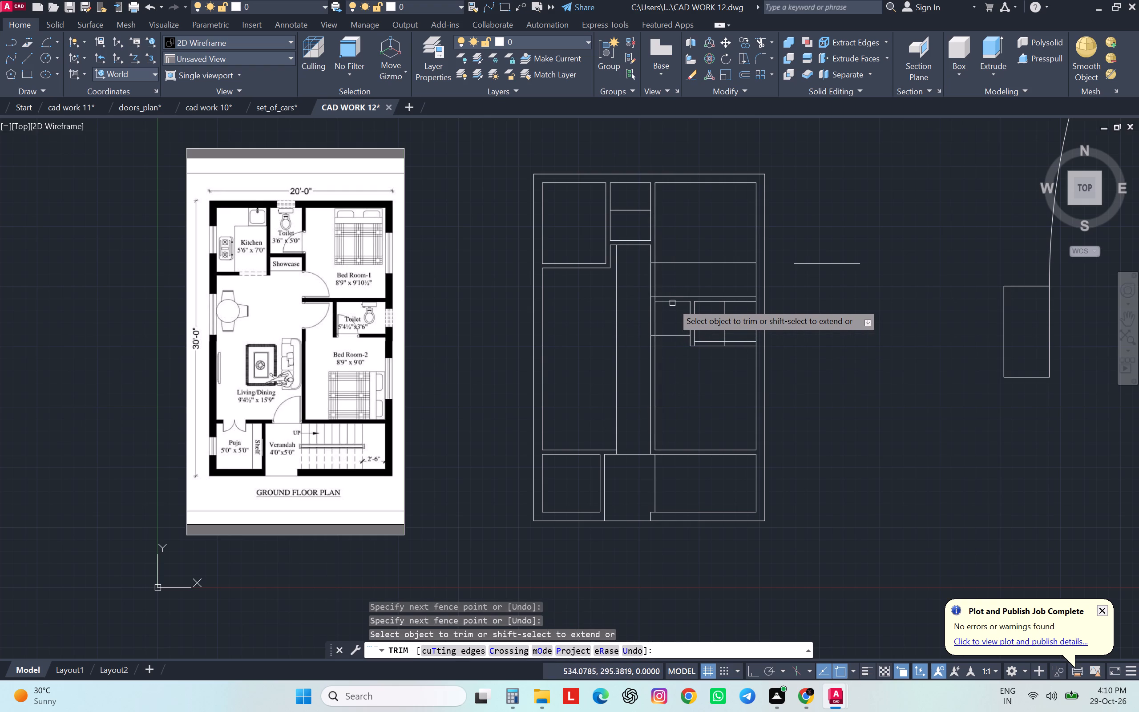
{"action": "left_click", "coordinate": [673, 303], "text": "shift"}
{"action": "left_click", "coordinate": [670, 301], "text": "shift"}
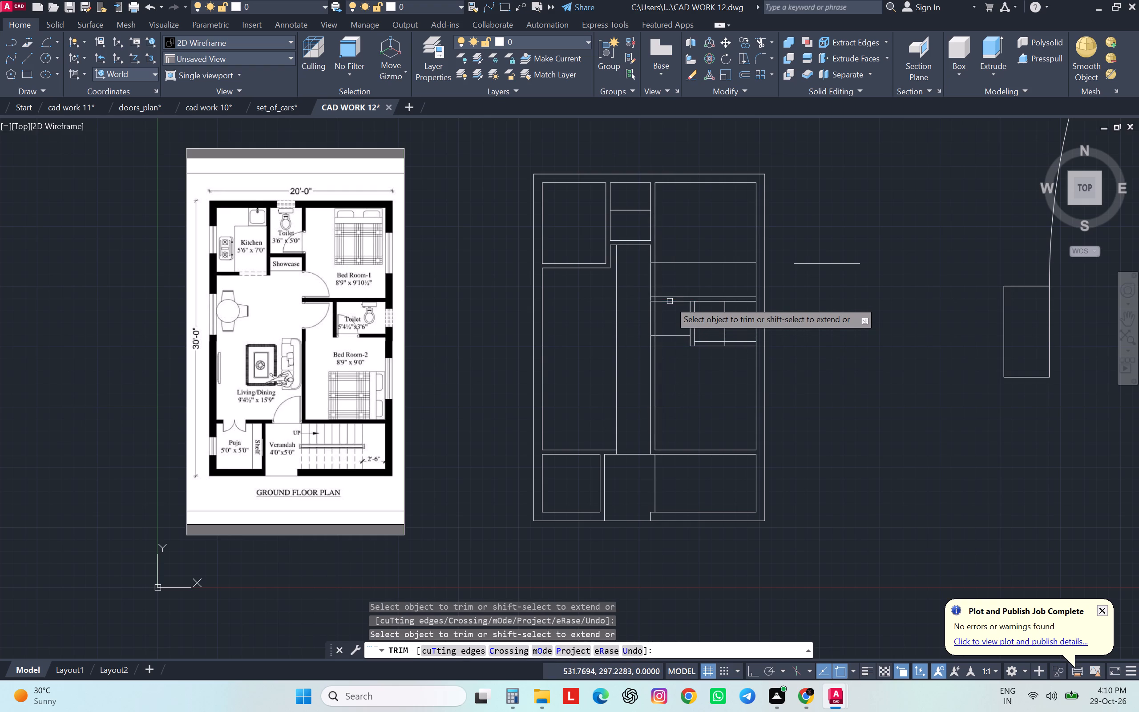
{"action": "left_click", "coordinate": [670, 320]}
{"action": "left_click", "coordinate": [636, 327]}
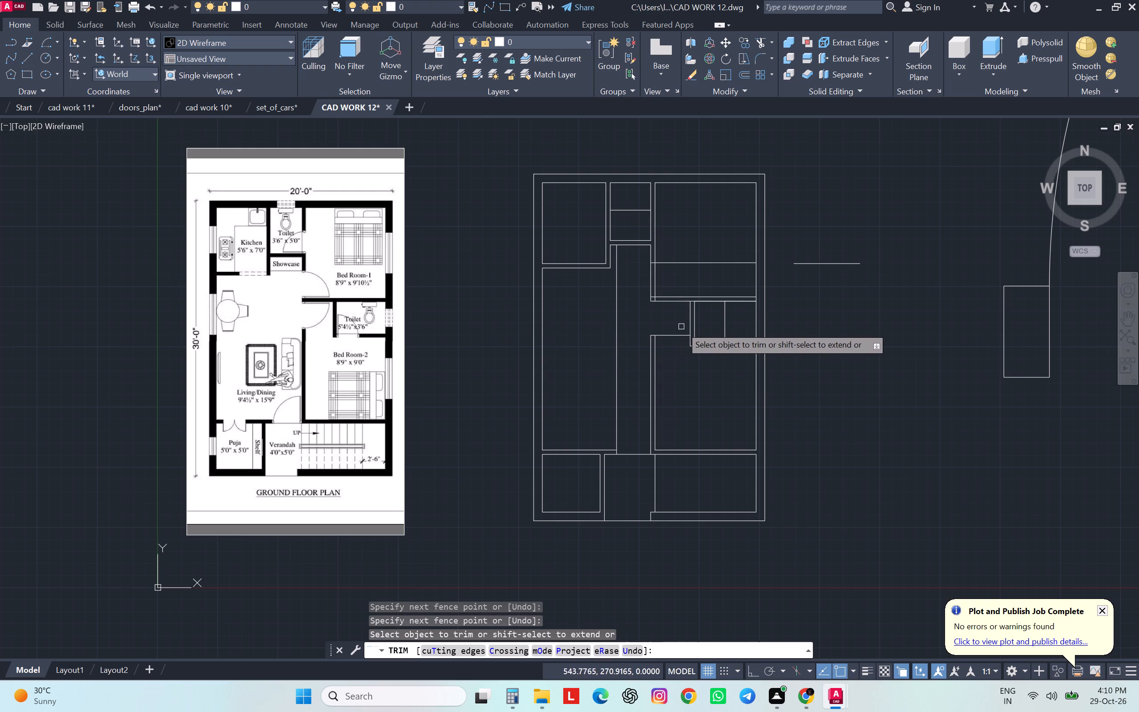
{"action": "left_click", "coordinate": [681, 326]}
{"action": "left_click", "coordinate": [673, 352]}
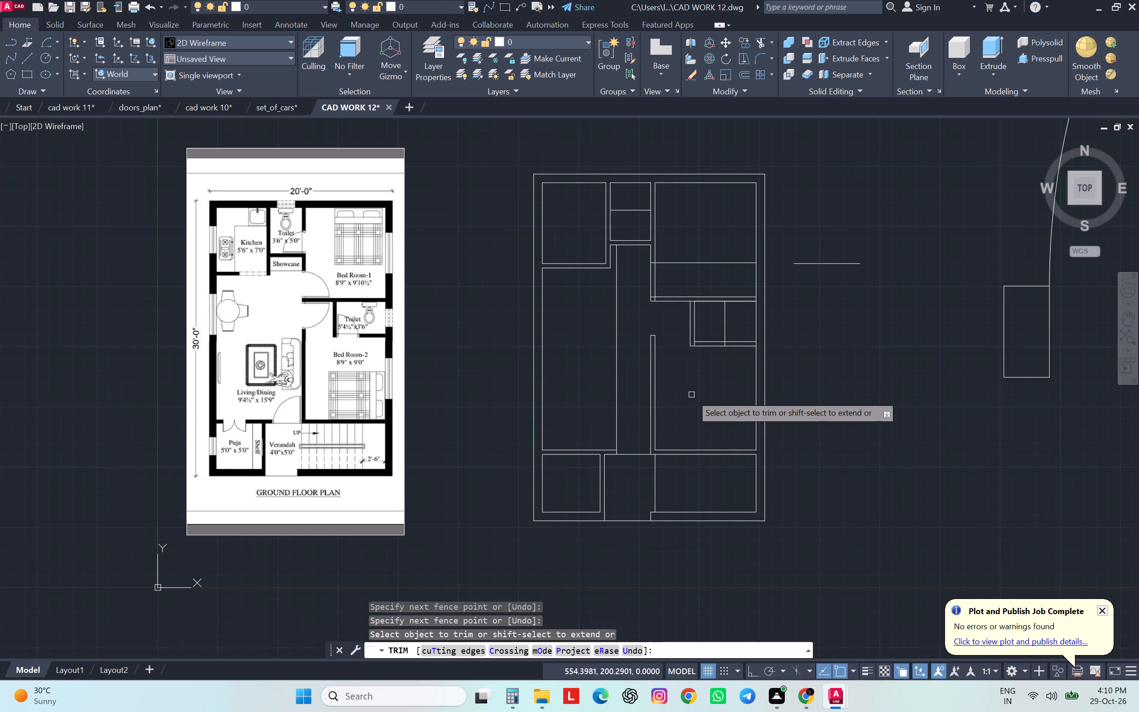
Trim the Bed Room-2 toilet's bottom wall to open its door, and remove the vertical offset marker line.
{"action": "left_click", "coordinate": [709, 327]}
{"action": "left_click", "coordinate": [711, 365]}
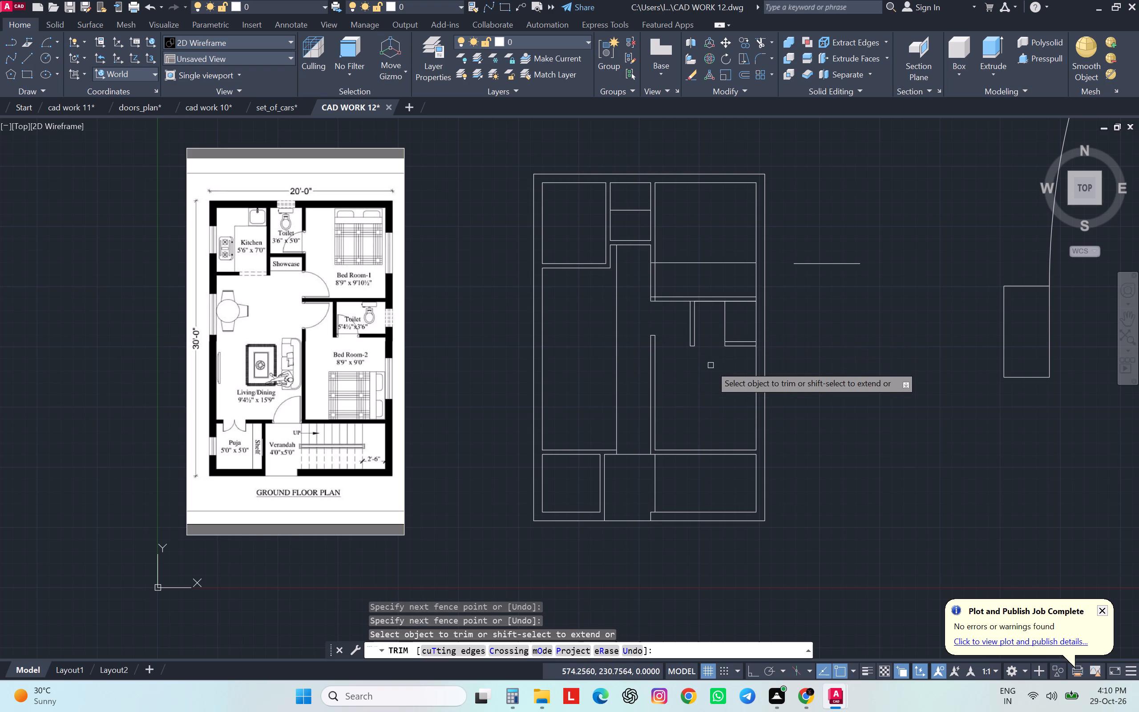
{"action": "left_click", "coordinate": [727, 332]}
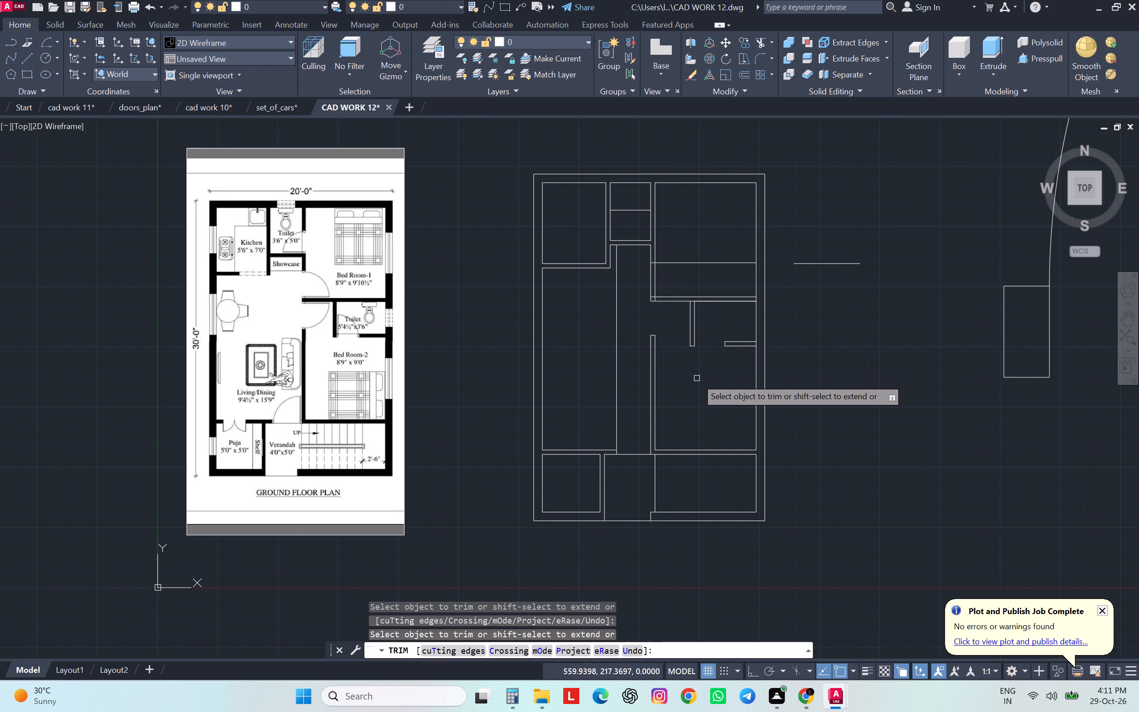
Trim the wall between the living room and Bed Room-1 to open the bedroom door, and remove its offset marker line.
{"action": "left_click", "coordinate": [665, 277]}
{"action": "left_click", "coordinate": [642, 282]}
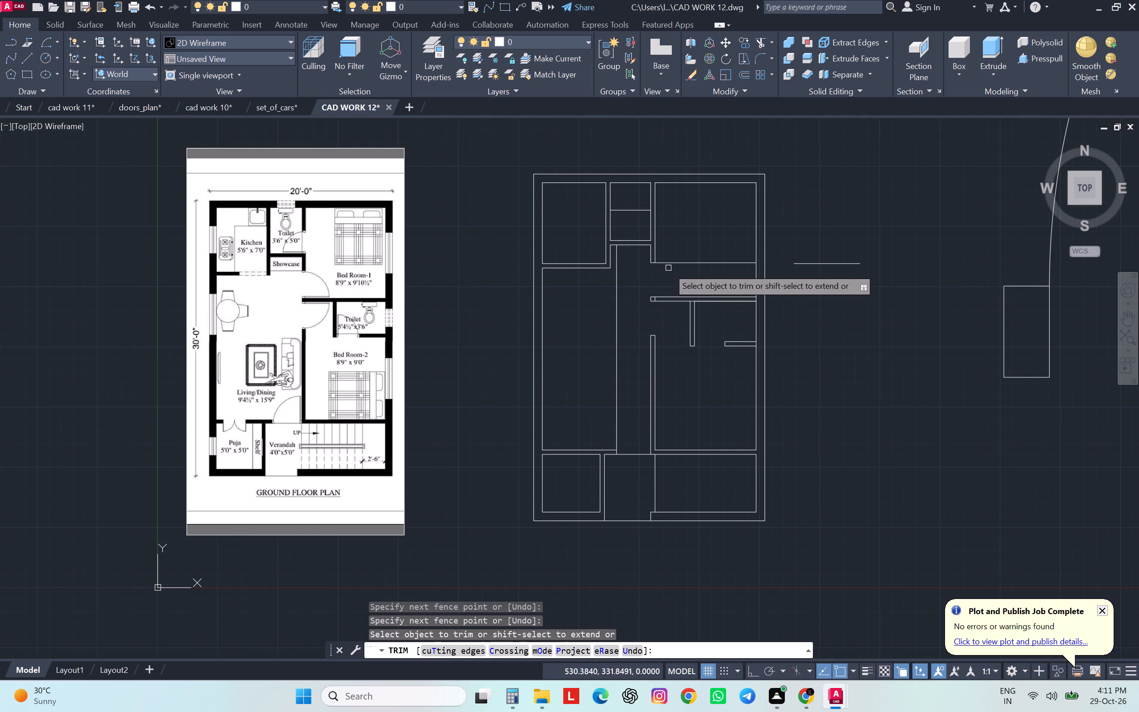
{"action": "left_click", "coordinate": [673, 265]}
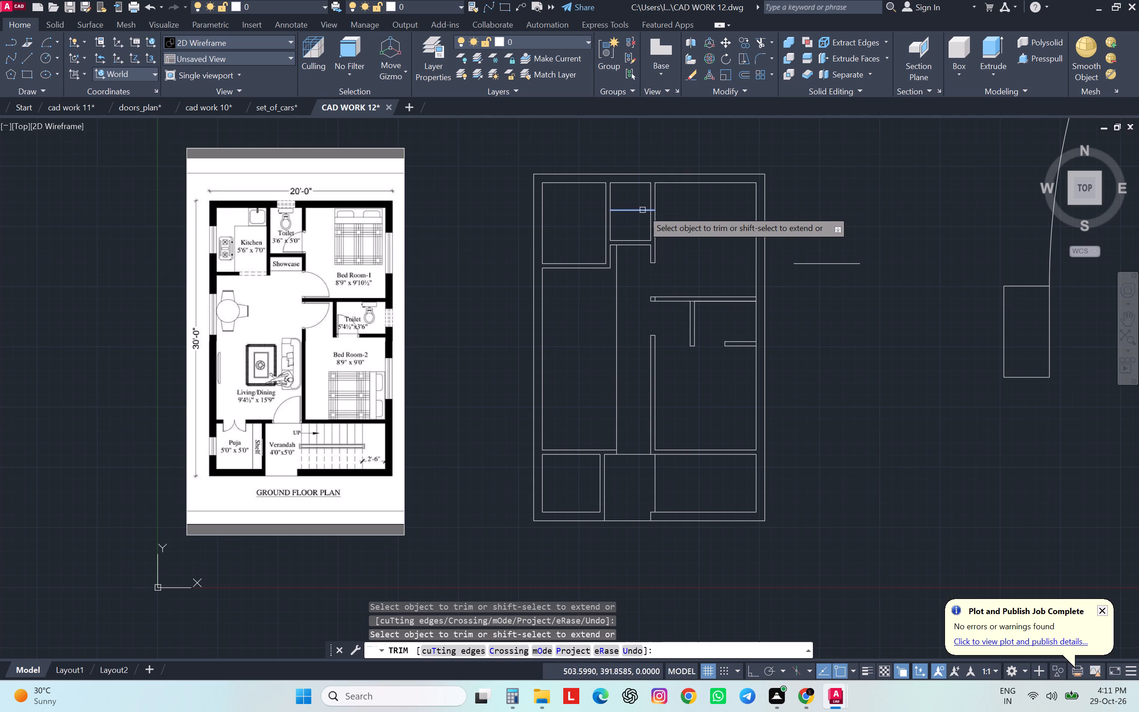
Trim the wall between the upper toilet and Bed Room-1 to open the toilet door, and clear its offset marker line.
{"action": "left_click", "coordinate": [642, 210], "text": "shift"}
{"action": "left_click", "coordinate": [644, 221]}
{"action": "left_click", "coordinate": [667, 228]}
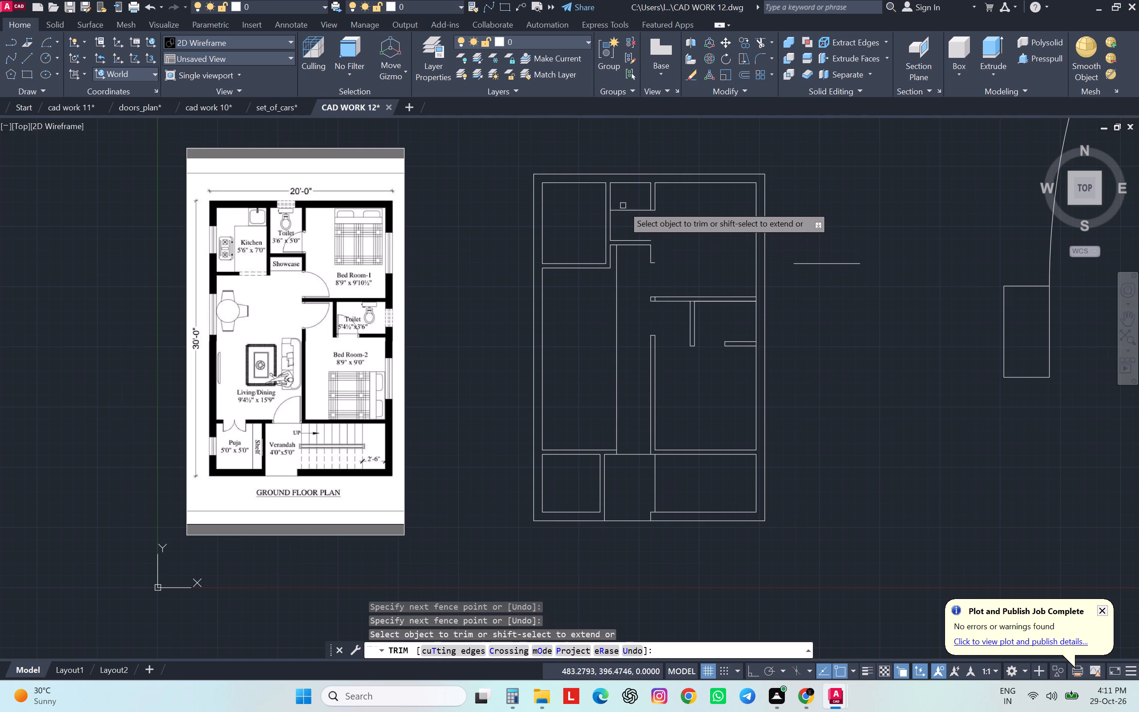
{"action": "left_click", "coordinate": [623, 206]}
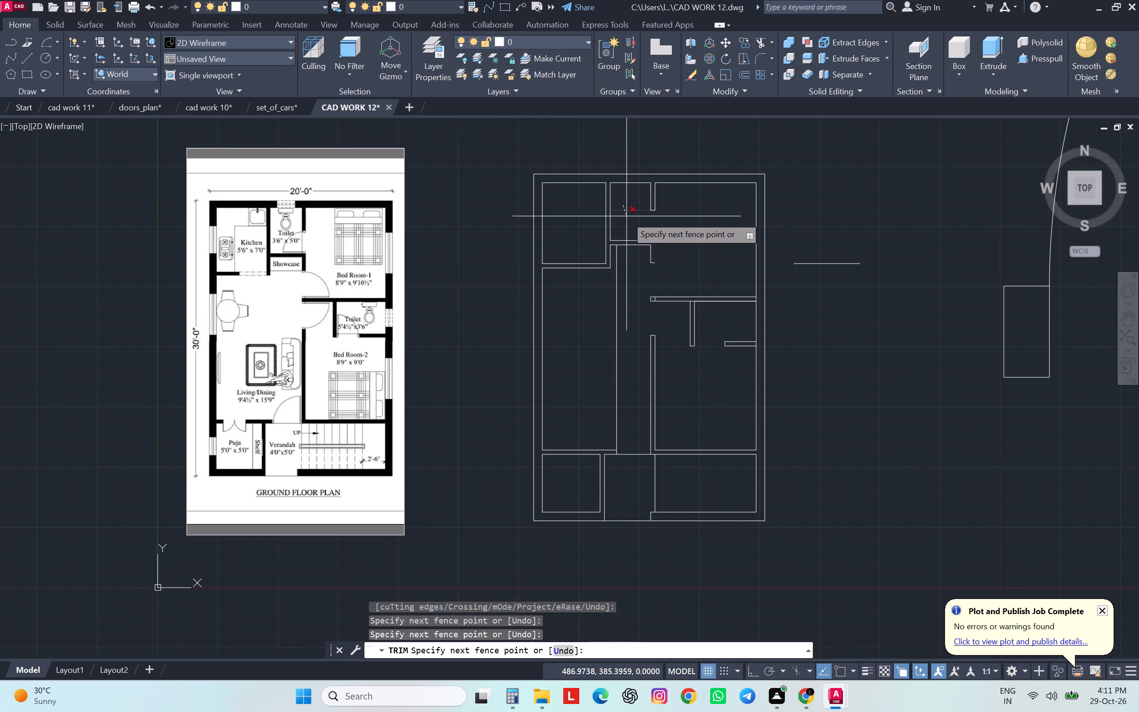
{"action": "left_click", "coordinate": [626, 216]}
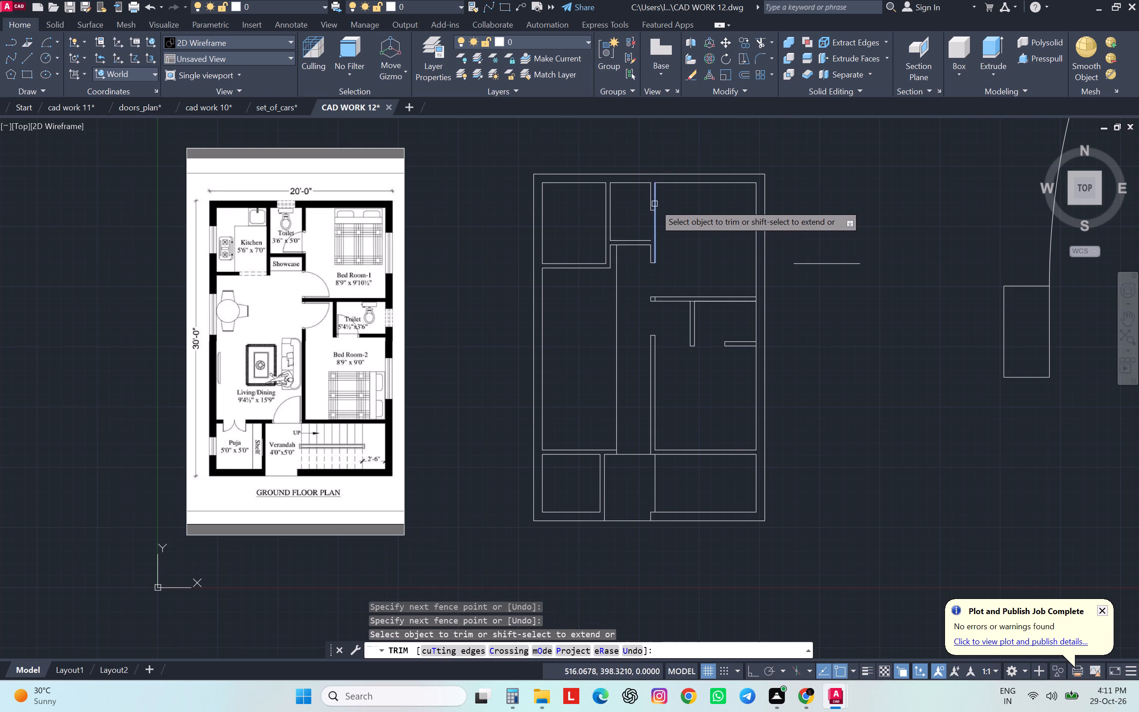
{"action": "left_click", "coordinate": [654, 204], "text": "shift"}
{"action": "left_click", "coordinate": [642, 239], "text": "shift"}
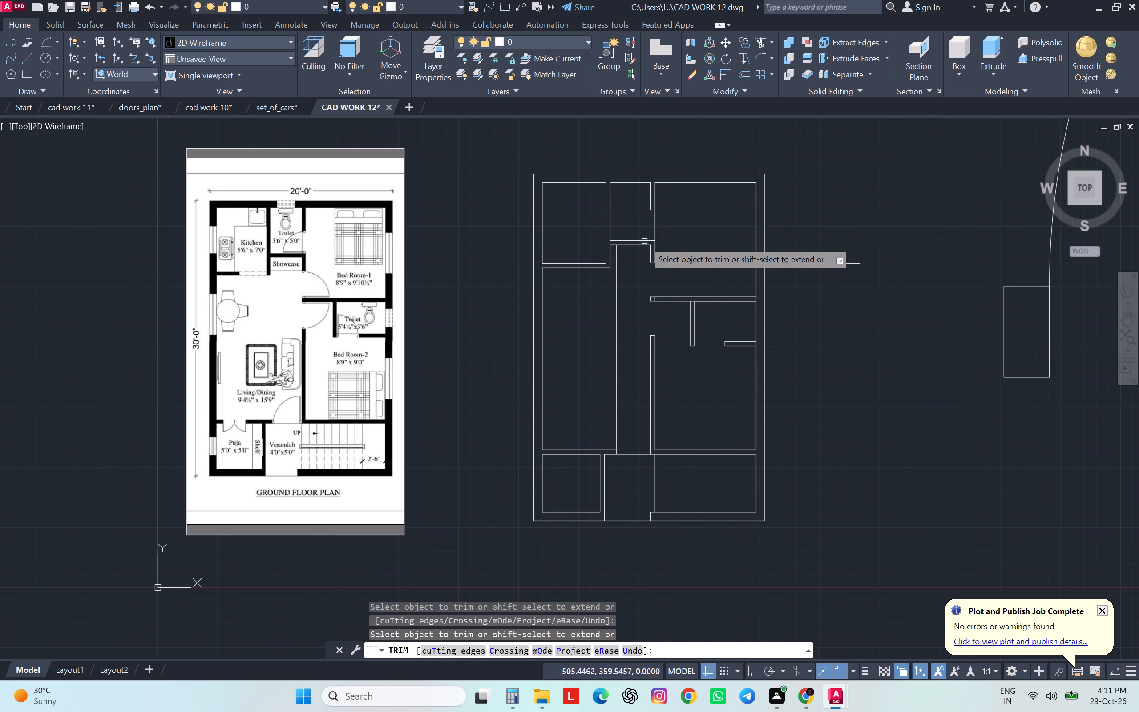
{"action": "left_click", "coordinate": [654, 229]}
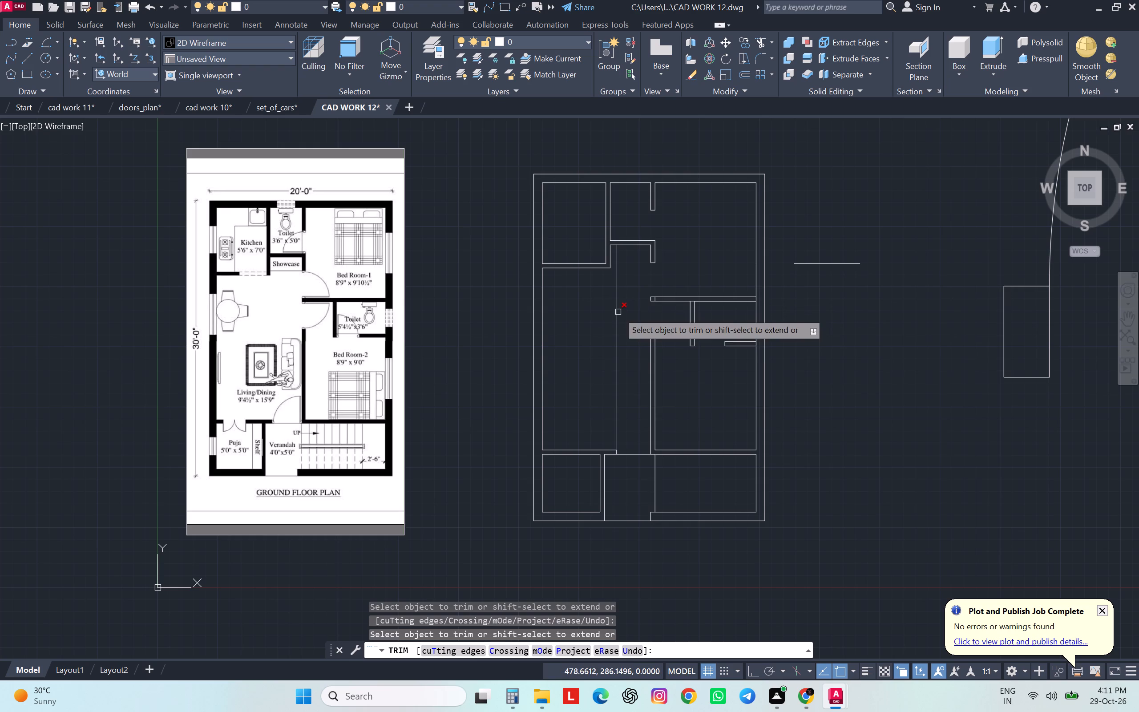
Trim away the leftover vertical offset line running through the living room.
{"action": "left_click", "coordinate": [630, 423]}
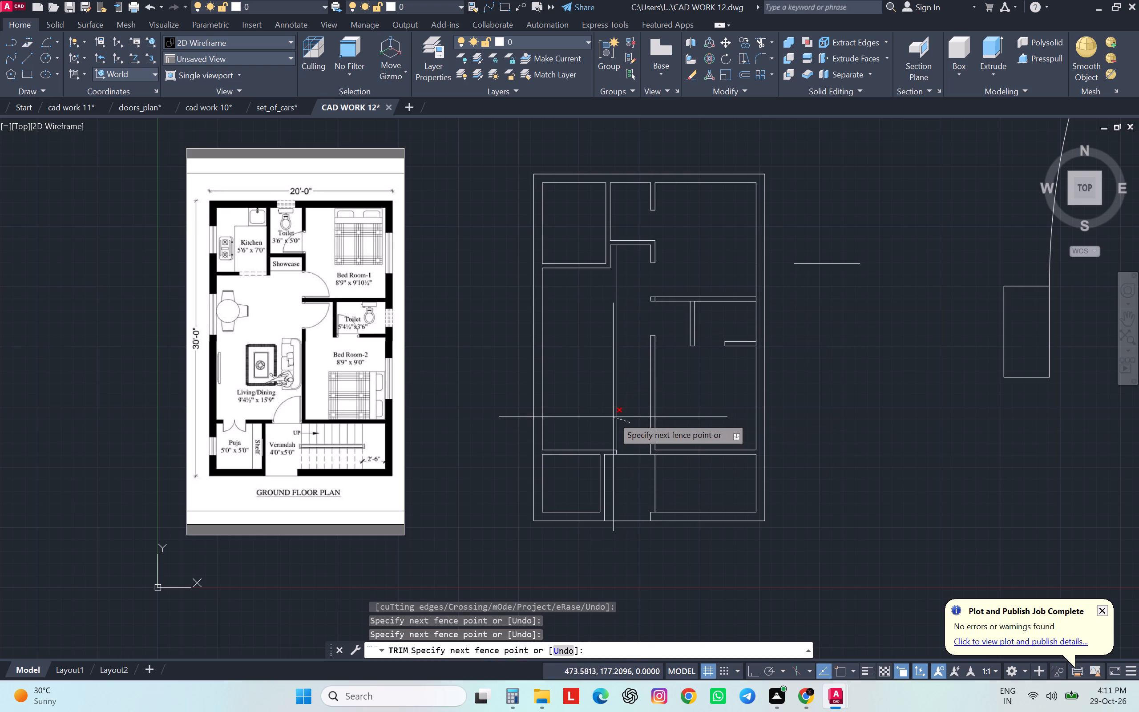
{"action": "left_click", "coordinate": [613, 417]}
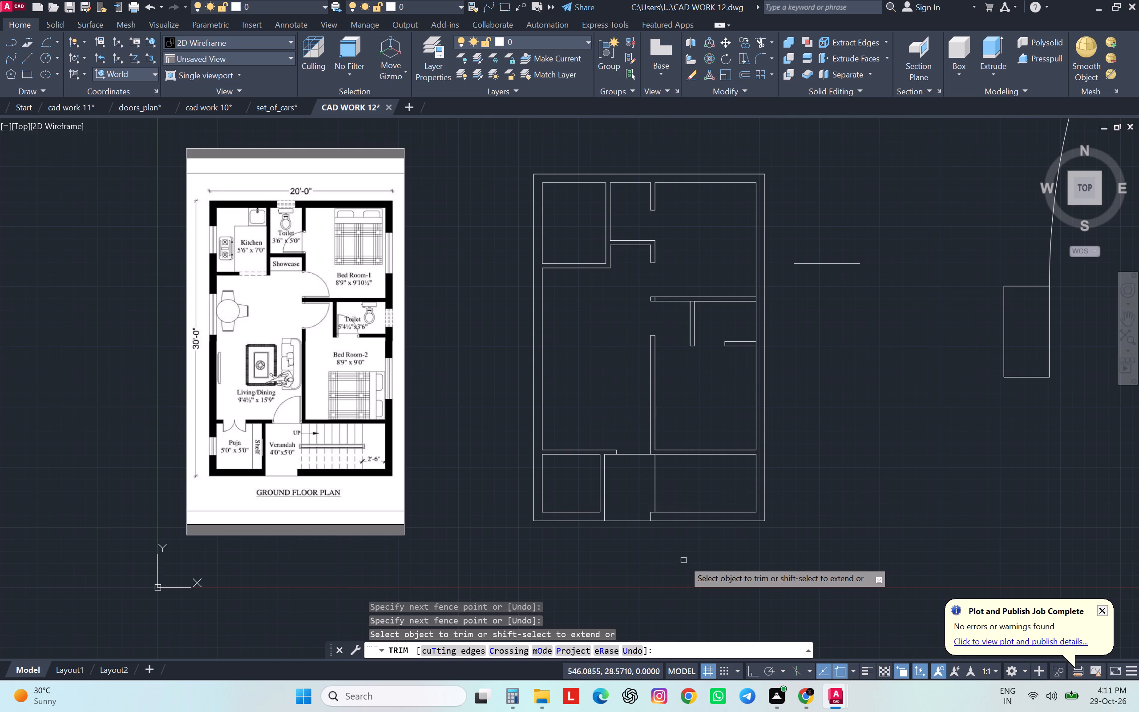
{"action": "key", "text": "Escape"}
{"action": "key", "text": "Escape"}
{"action": "key", "text": "Escape"}
{"action": "key", "text": "Escape"}
{"action": "key", "text": "Escape"}
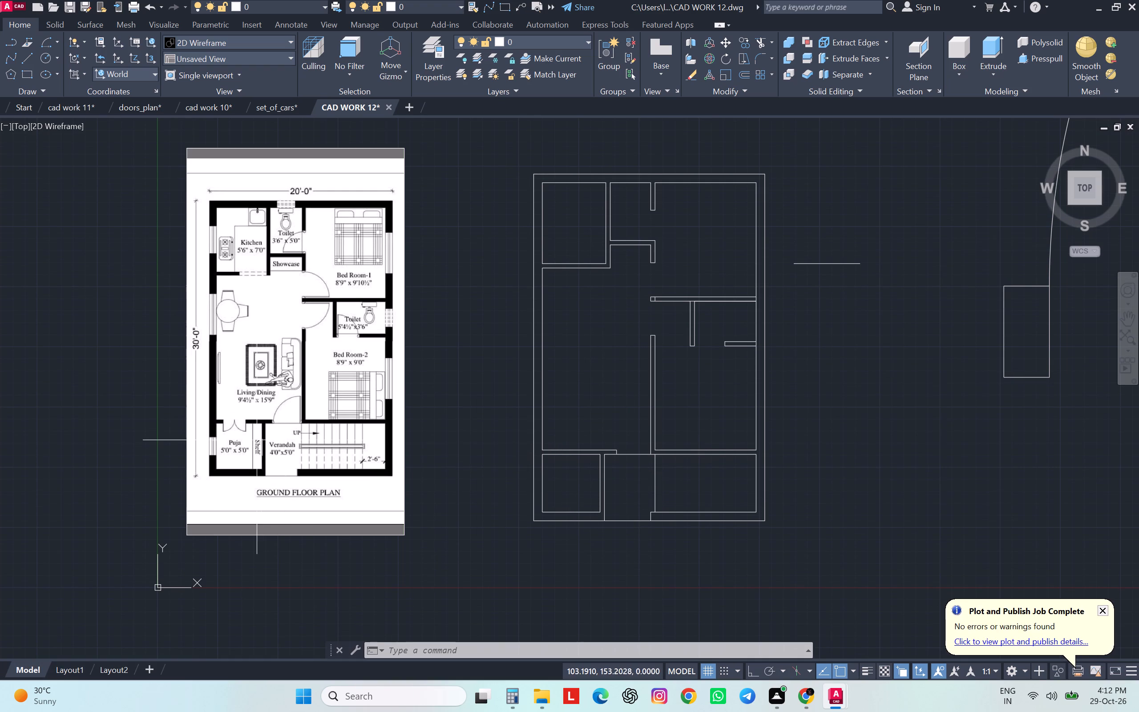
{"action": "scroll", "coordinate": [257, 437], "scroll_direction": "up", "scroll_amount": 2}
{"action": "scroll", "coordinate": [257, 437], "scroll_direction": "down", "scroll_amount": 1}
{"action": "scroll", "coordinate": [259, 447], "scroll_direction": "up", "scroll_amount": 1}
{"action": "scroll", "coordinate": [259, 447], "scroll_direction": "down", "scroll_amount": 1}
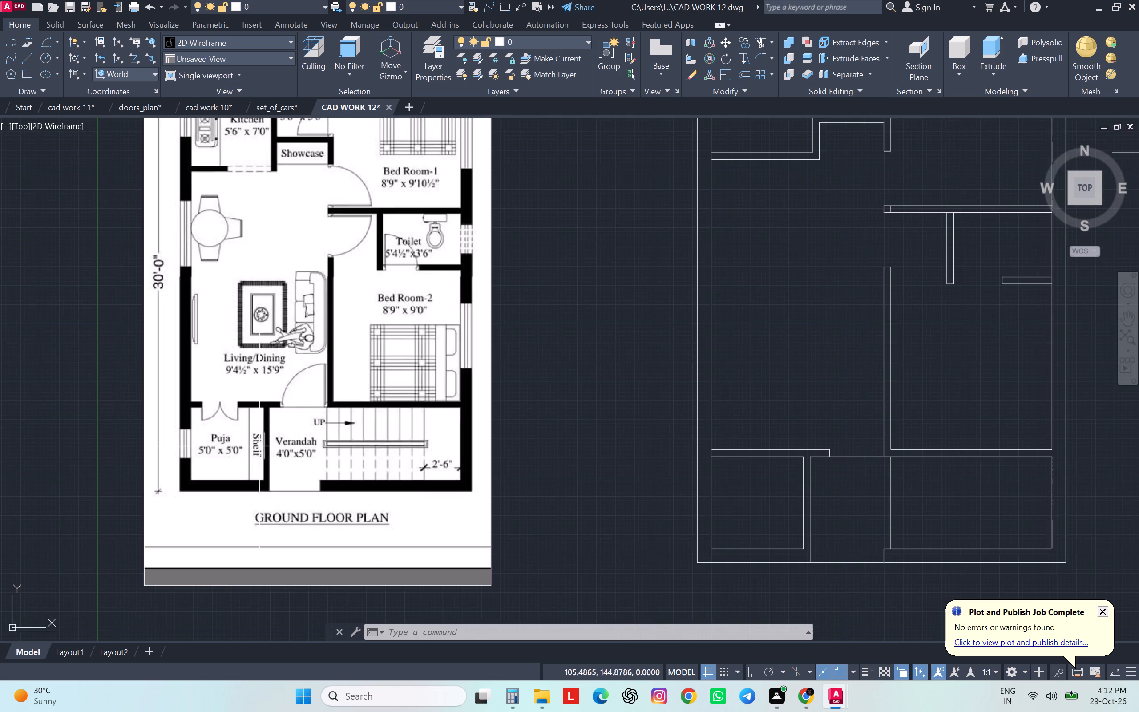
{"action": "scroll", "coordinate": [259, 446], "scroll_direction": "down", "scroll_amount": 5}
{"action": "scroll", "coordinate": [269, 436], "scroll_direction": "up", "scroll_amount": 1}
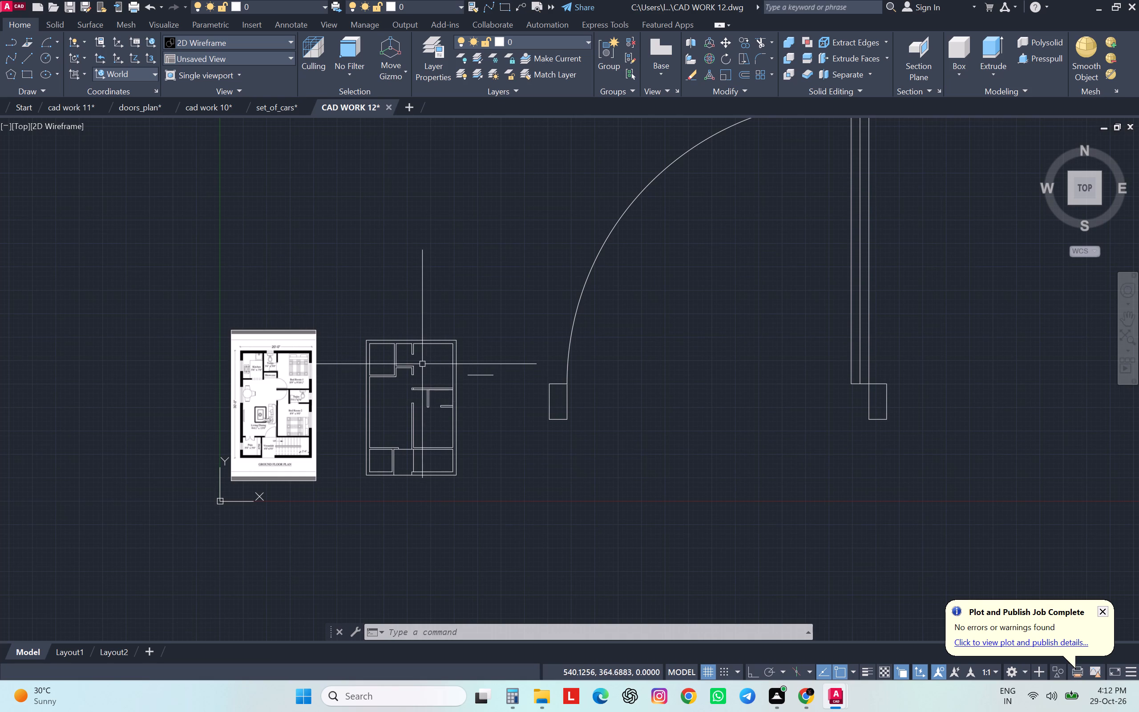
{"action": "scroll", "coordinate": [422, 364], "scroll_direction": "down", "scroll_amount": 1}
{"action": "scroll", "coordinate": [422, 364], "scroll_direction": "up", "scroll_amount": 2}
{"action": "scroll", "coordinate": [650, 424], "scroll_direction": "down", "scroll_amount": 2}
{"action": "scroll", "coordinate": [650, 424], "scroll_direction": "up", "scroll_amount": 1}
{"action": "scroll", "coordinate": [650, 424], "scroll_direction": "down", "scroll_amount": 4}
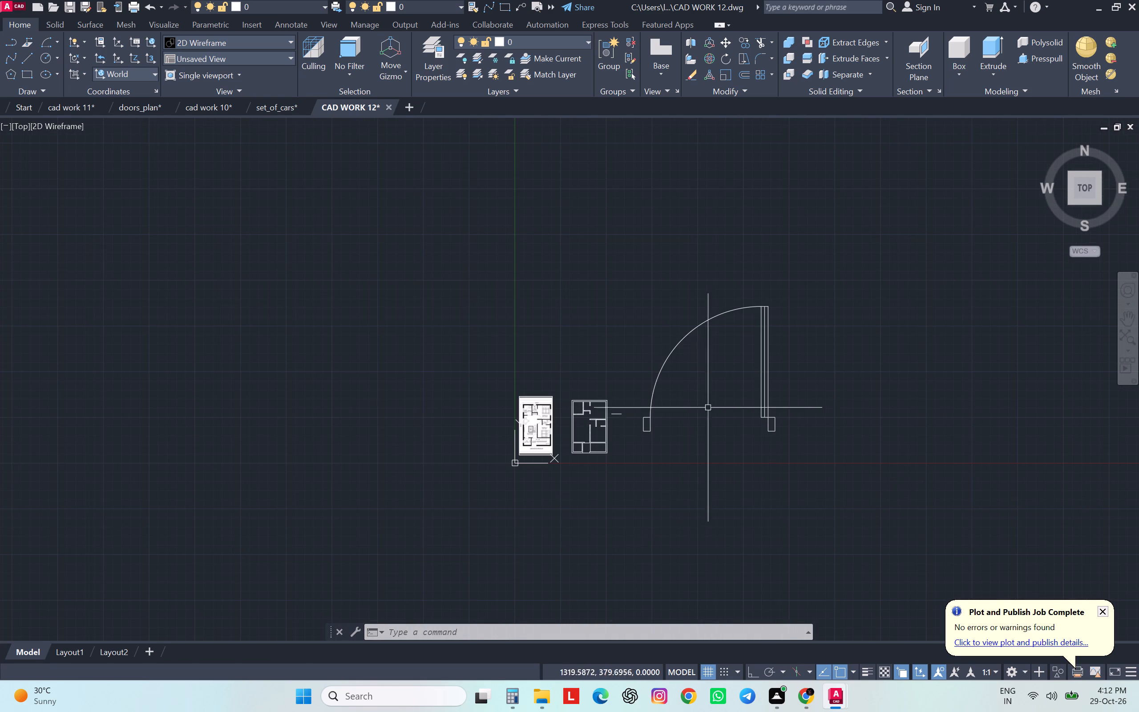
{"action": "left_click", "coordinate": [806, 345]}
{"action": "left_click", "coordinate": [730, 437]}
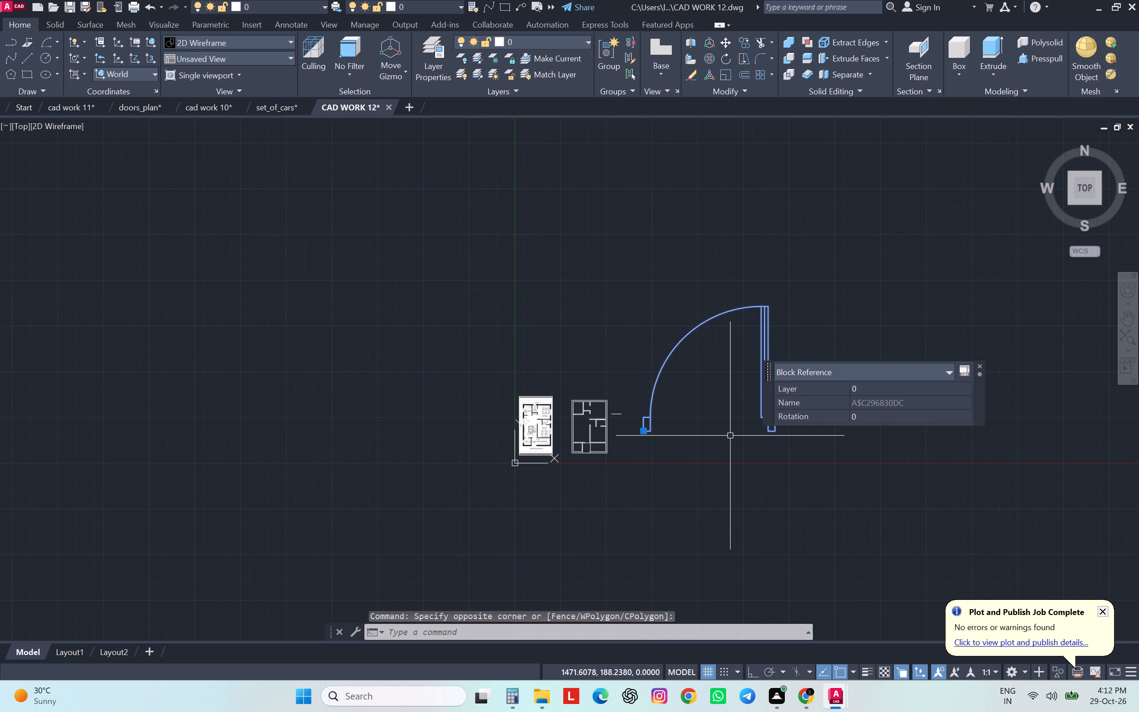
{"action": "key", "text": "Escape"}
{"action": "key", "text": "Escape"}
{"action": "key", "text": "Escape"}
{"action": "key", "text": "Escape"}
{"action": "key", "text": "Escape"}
Measure the overall width of the large door symbol across its frame with an aligned dimension.
{"action": "type", "text": "DA"}
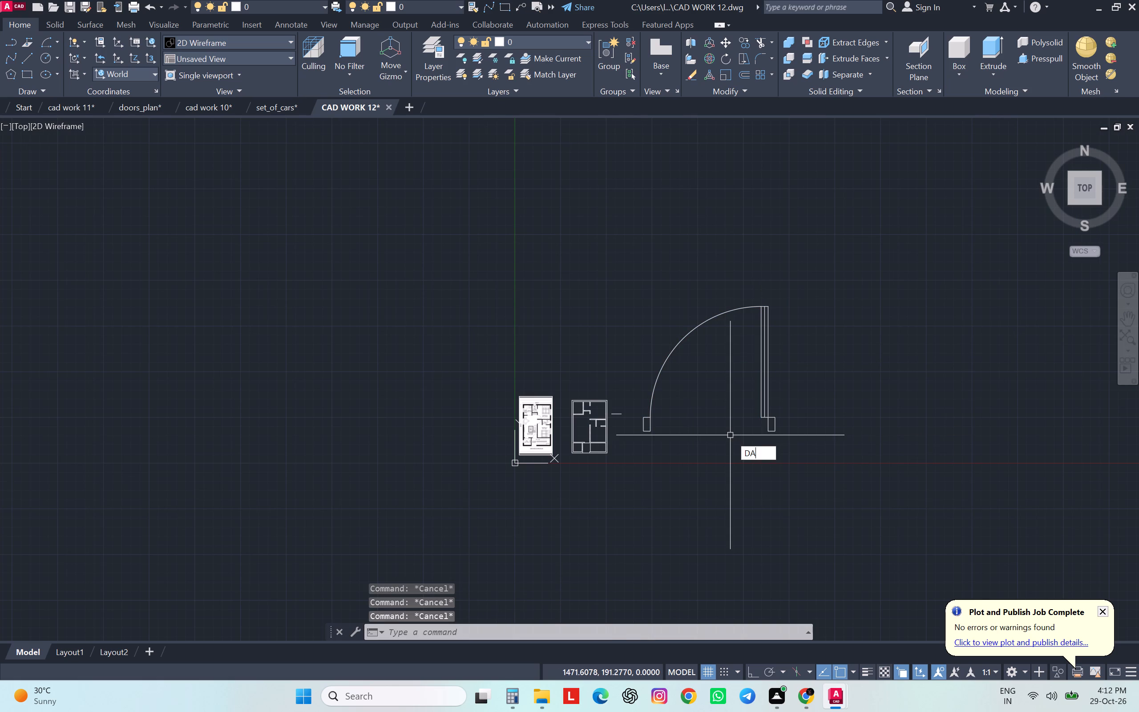
{"action": "key", "text": "space"}
{"action": "scroll", "coordinate": [727, 433], "scroll_direction": "up", "scroll_amount": 1}
{"action": "scroll", "coordinate": [727, 433], "scroll_direction": "down", "scroll_amount": 1}
{"action": "scroll", "coordinate": [725, 425], "scroll_direction": "up", "scroll_amount": 2}
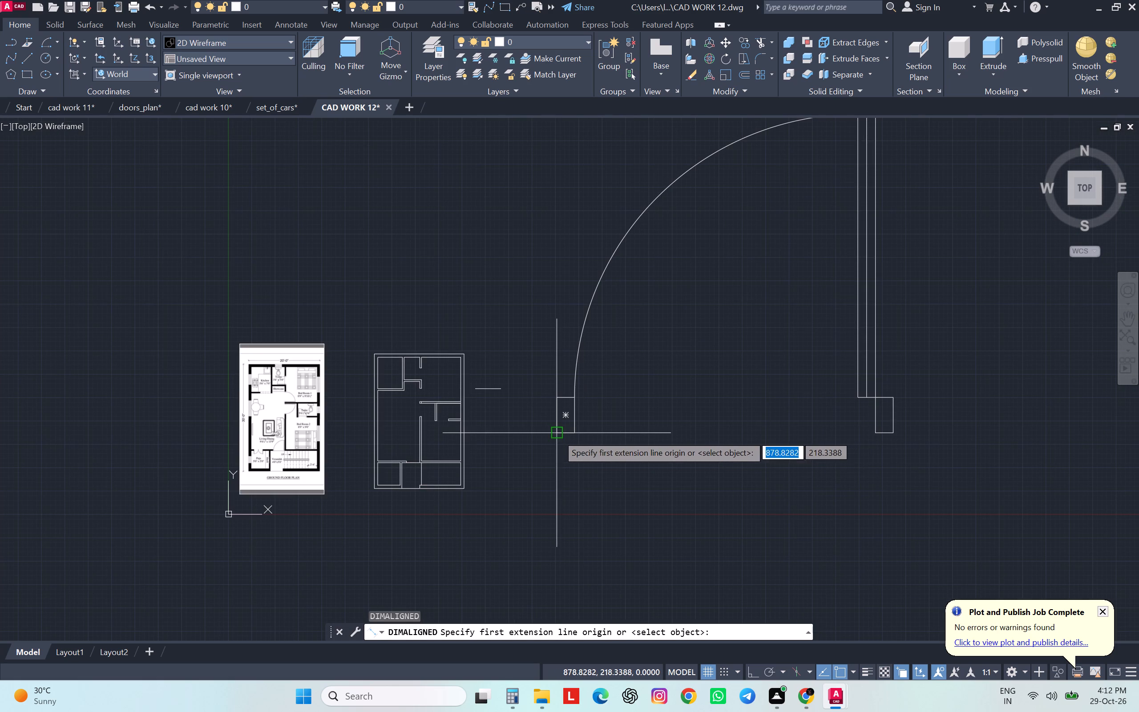
{"action": "left_click", "coordinate": [555, 432]}
{"action": "left_click_drag", "start_coordinate": [891, 429], "coordinate": [891, 424]}
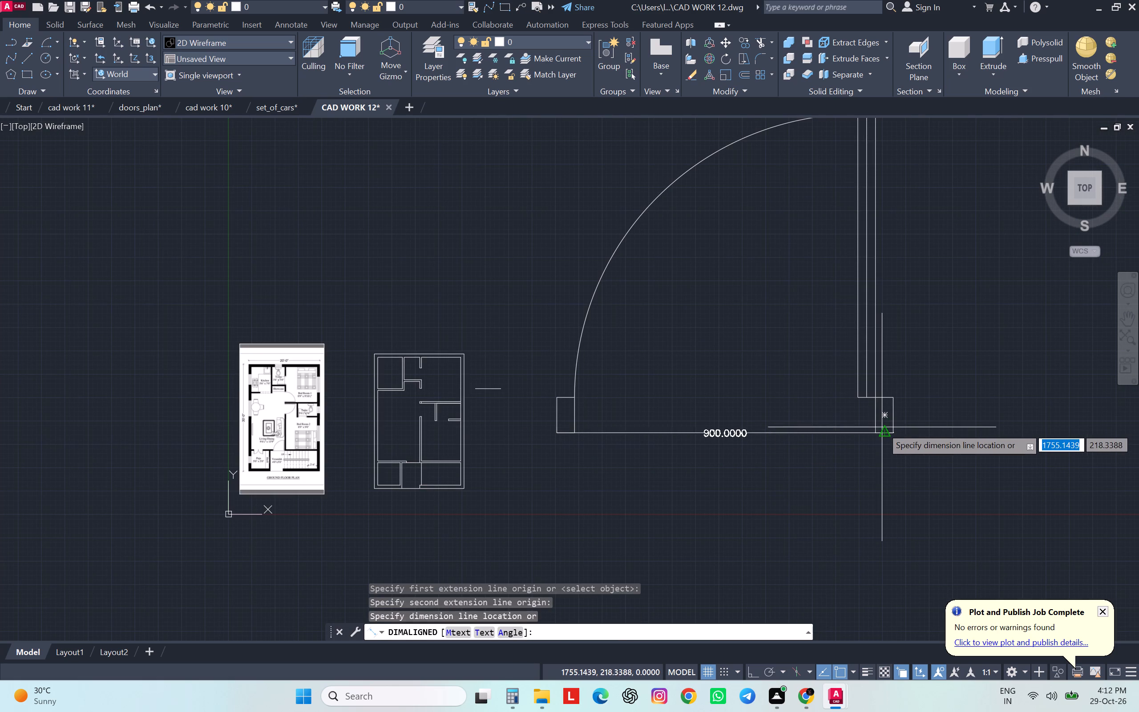
{"action": "key", "text": "Escape"}
Scale the large door symbol by reference from its outer frame corner, using reference length 900 and new length 35.4.
{"action": "left_click_drag", "start_coordinate": [925, 378], "coordinate": [918, 384]}
{"action": "left_click", "coordinate": [849, 432]}
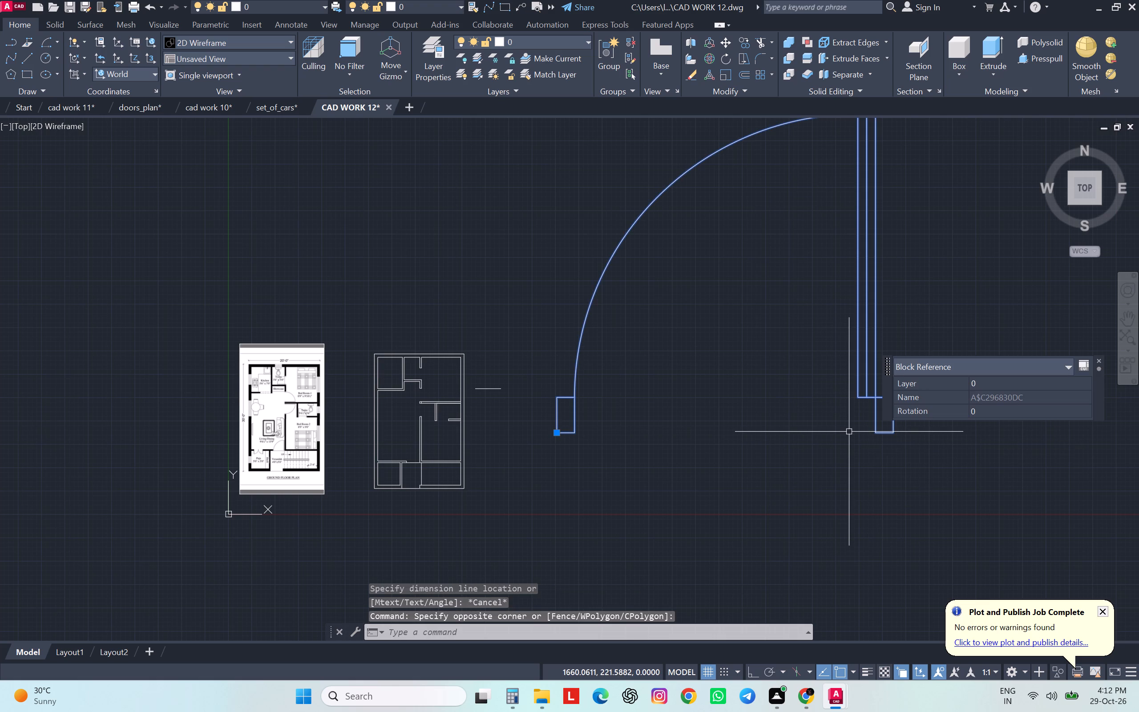
{"action": "type", "text": "SC"}
{"action": "key", "text": "space"}
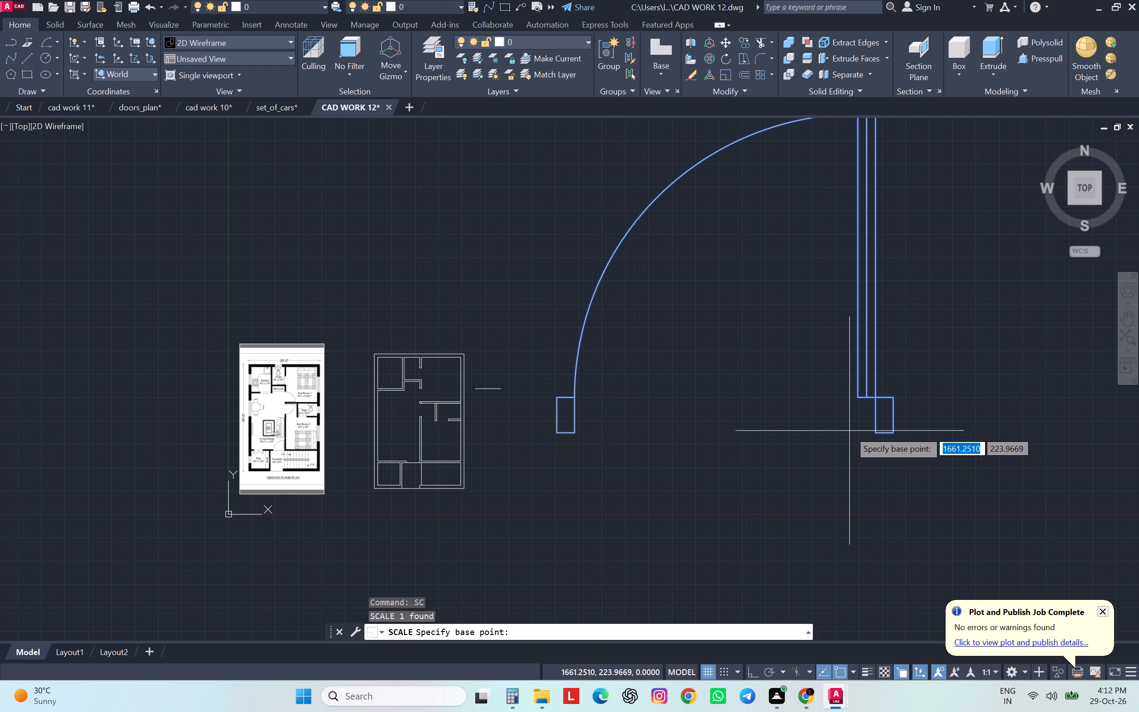
{"action": "left_click", "coordinate": [557, 437]}
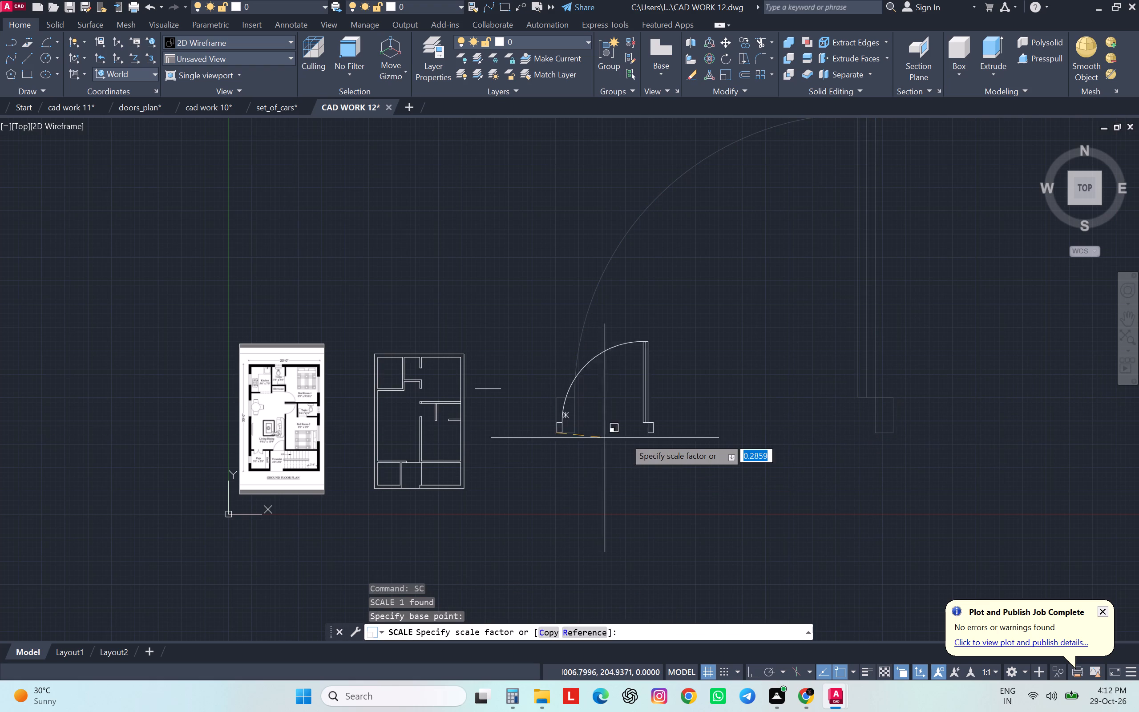
{"action": "key", "text": "r"}
{"action": "key", "text": "Return"}
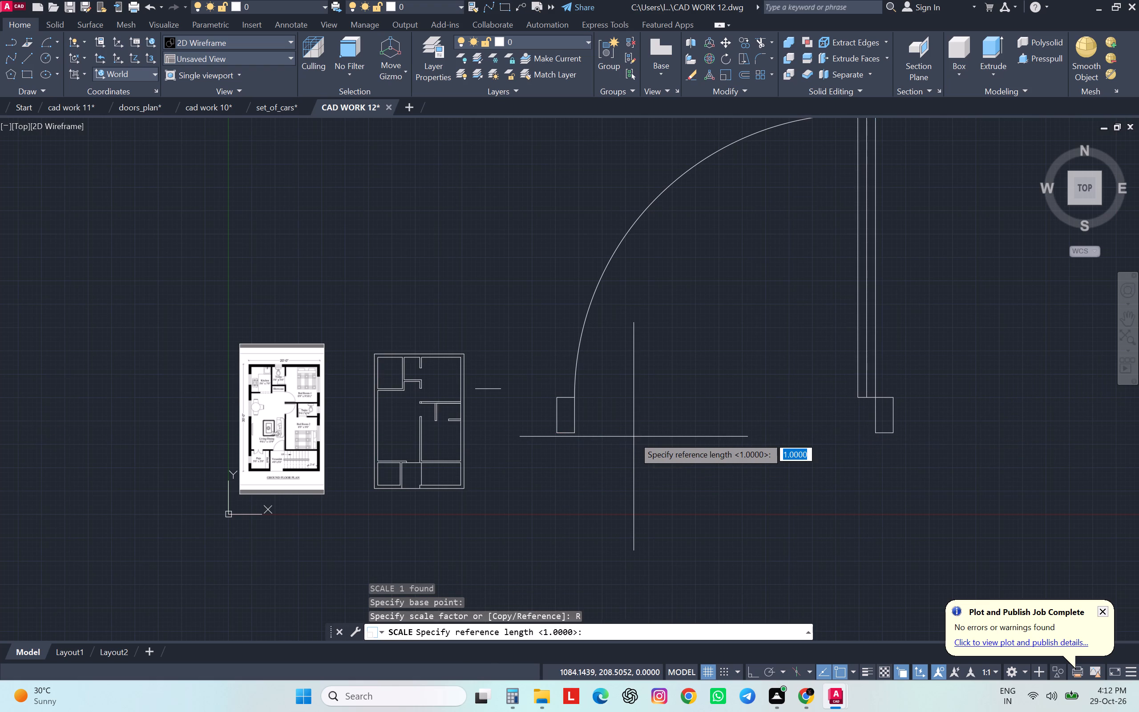
{"action": "type", "text": "35.4"}
{"action": "key", "text": "BackSpace"}
{"action": "key", "text": "BackSpace"}
{"action": "key", "text": "BackSpace"}
{"action": "key", "text": "BackSpace"}
{"action": "type", "text": "9000"}
{"action": "key", "text": "BackSpace"}
{"action": "key", "text": "Return"}
{"action": "key", "text": "3"}
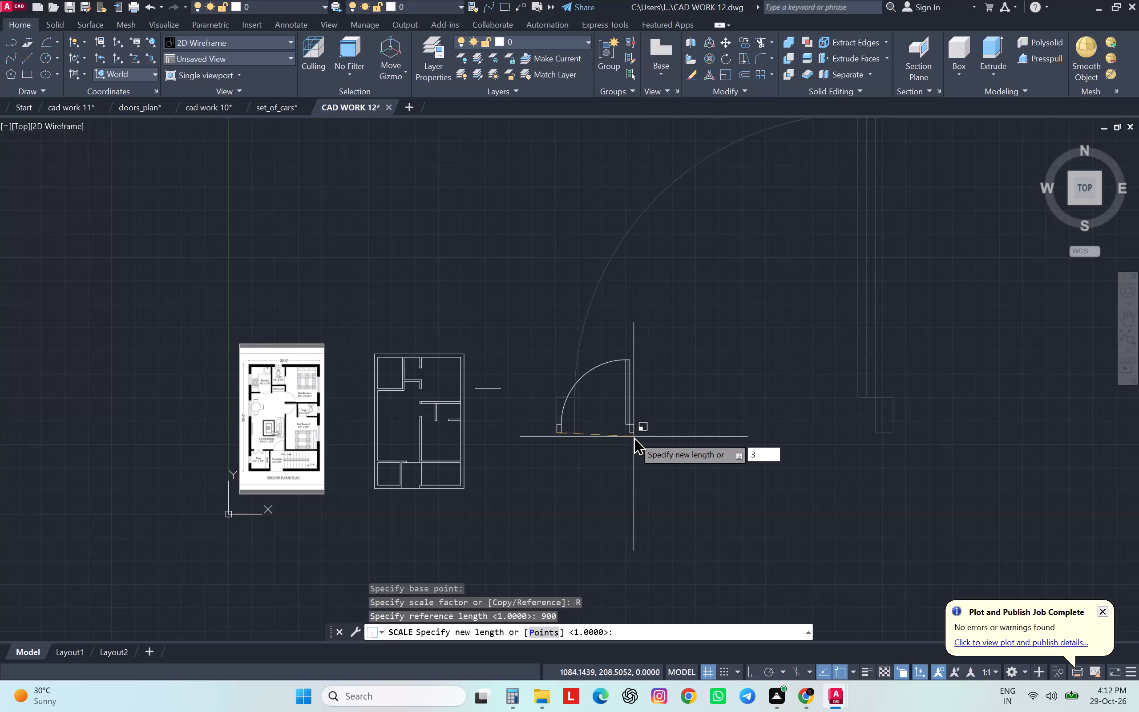
{"action": "type", "text": "5."}
{"action": "key", "text": "4"}
{"action": "key", "text": "Return"}
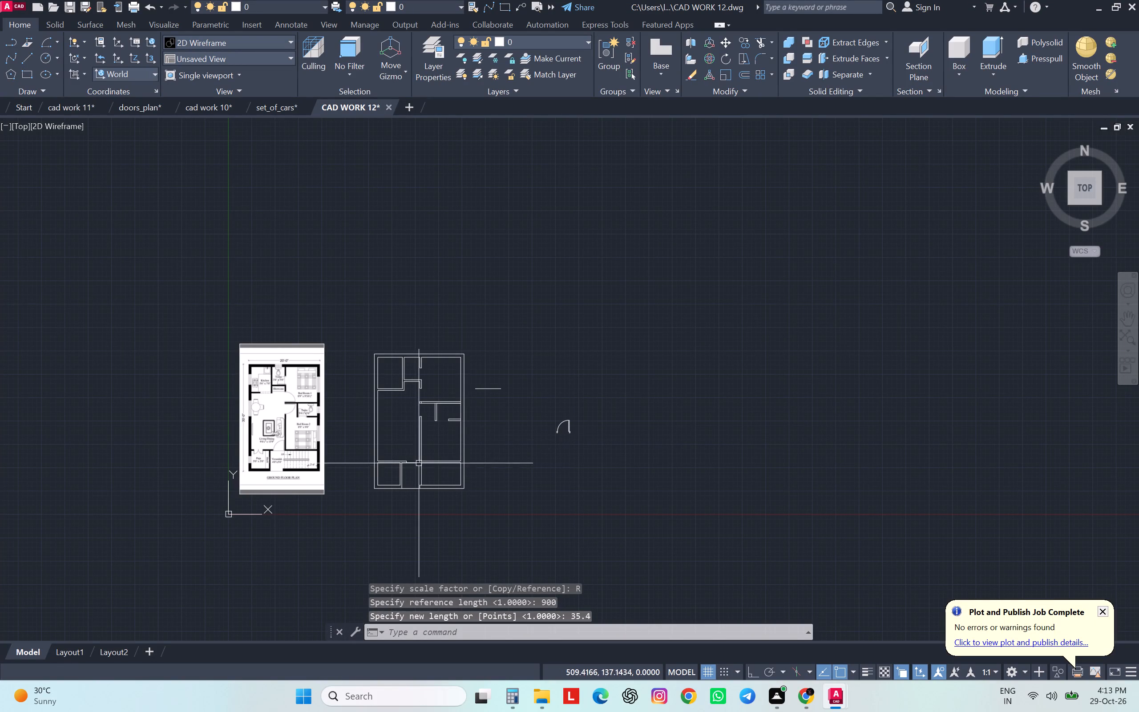
Rotate the scaled door symbol to 270° about its outer frame corner, with Ortho on.
{"action": "scroll", "coordinate": [439, 449], "scroll_direction": "up", "scroll_amount": 2}
{"action": "left_click", "coordinate": [818, 324]}
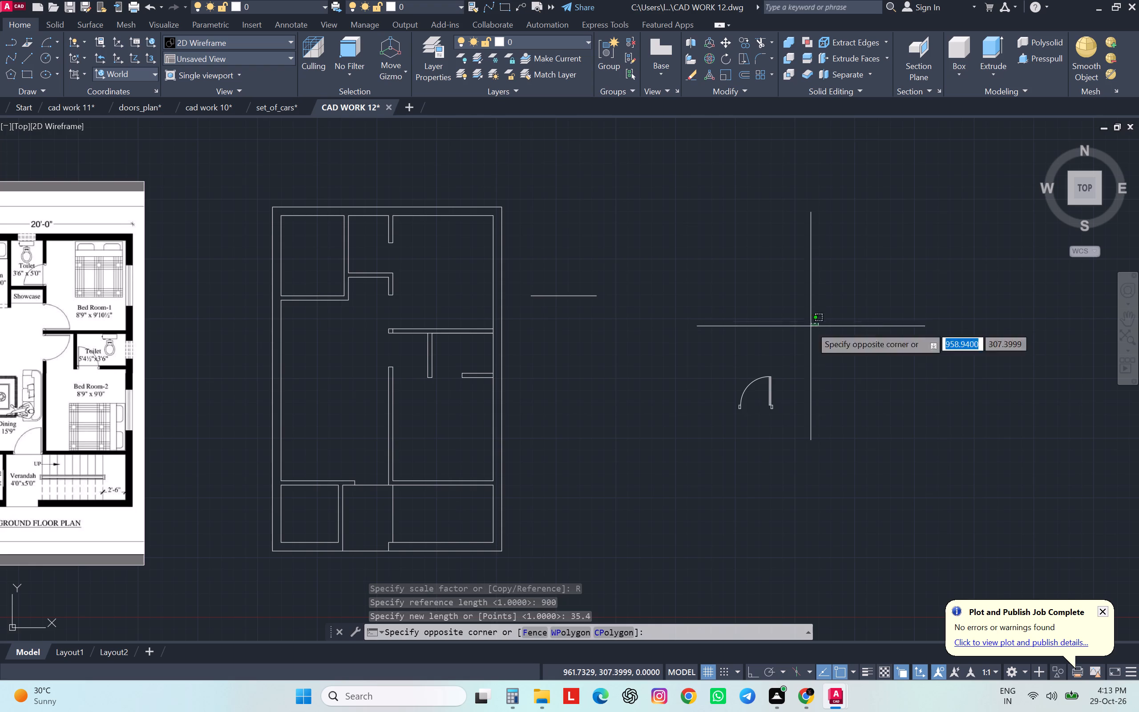
{"action": "left_click", "coordinate": [720, 446]}
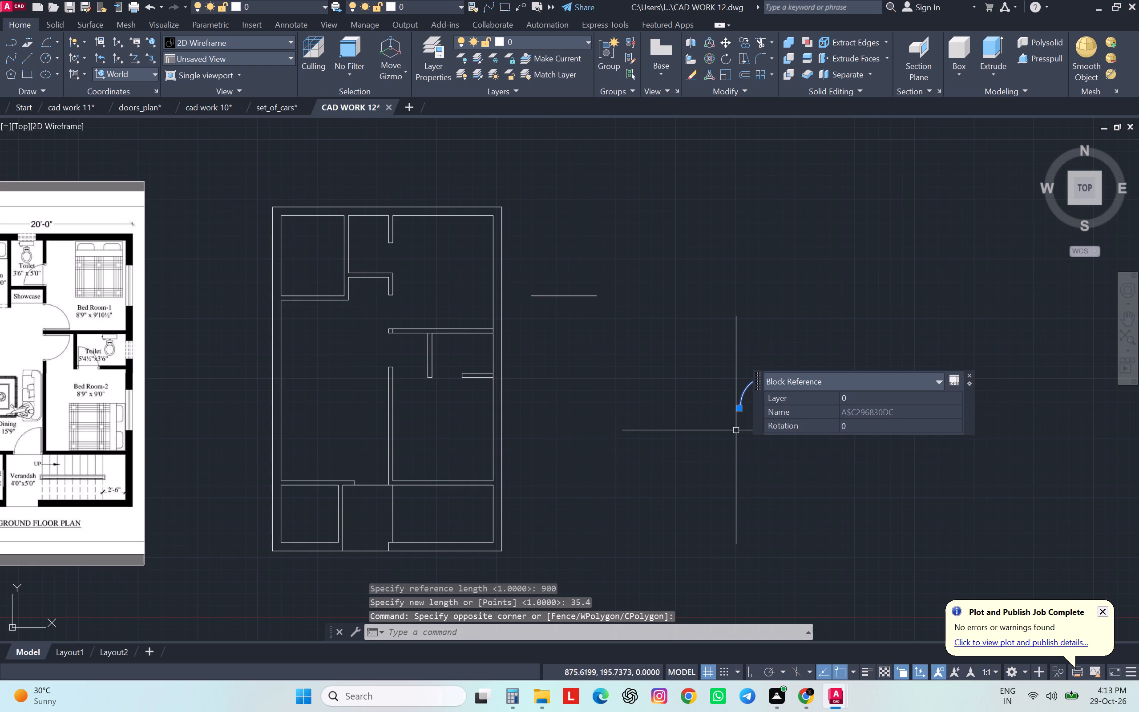
{"action": "type", "text": "RO"}
{"action": "key", "text": "Return"}
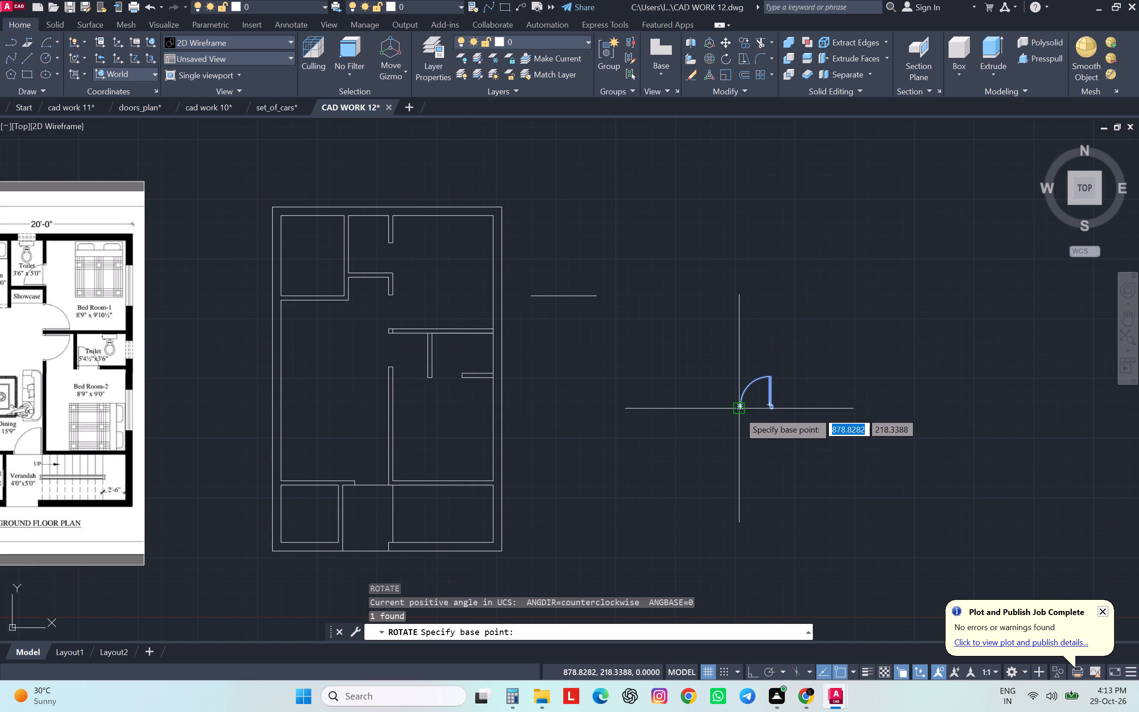
{"action": "scroll", "coordinate": [739, 412], "scroll_direction": "down", "scroll_amount": 2}
{"action": "scroll", "coordinate": [739, 412], "scroll_direction": "up", "scroll_amount": 7}
{"action": "left_click", "coordinate": [742, 405]}
{"action": "scroll", "coordinate": [771, 384], "scroll_direction": "down", "scroll_amount": 1}
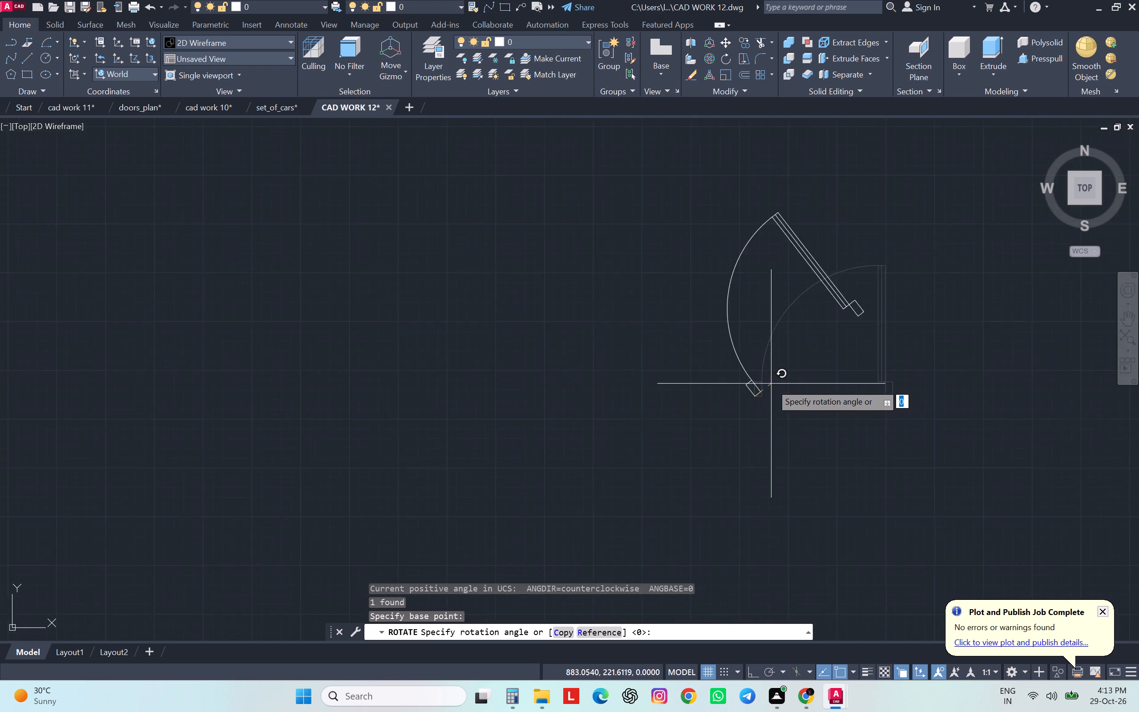
{"action": "scroll", "coordinate": [771, 384], "scroll_direction": "down", "scroll_amount": 2}
{"action": "key", "text": "F8"}
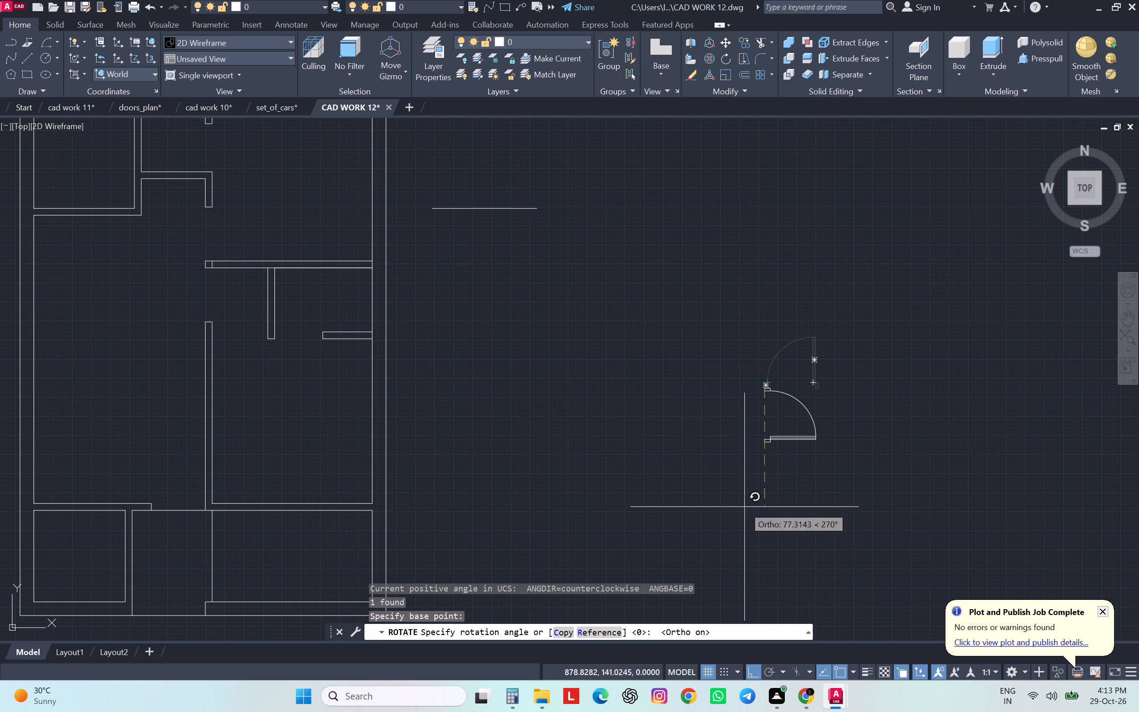
{"action": "left_click", "coordinate": [764, 530]}
{"action": "scroll", "coordinate": [767, 512], "scroll_direction": "down", "scroll_amount": 2}
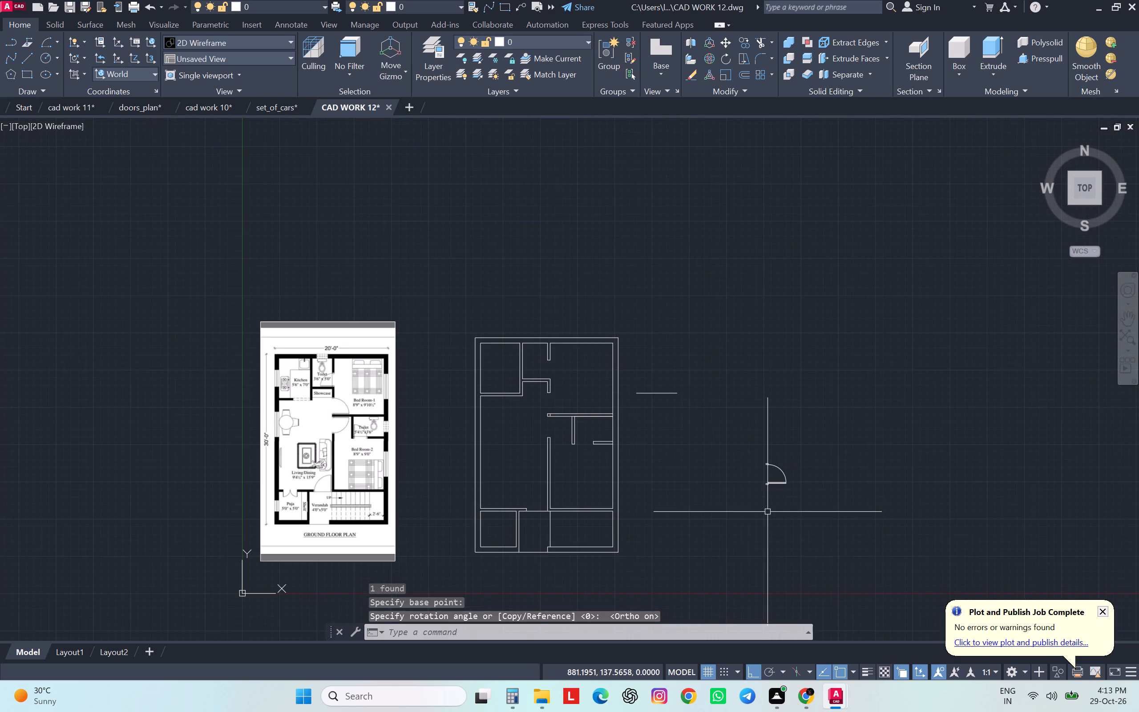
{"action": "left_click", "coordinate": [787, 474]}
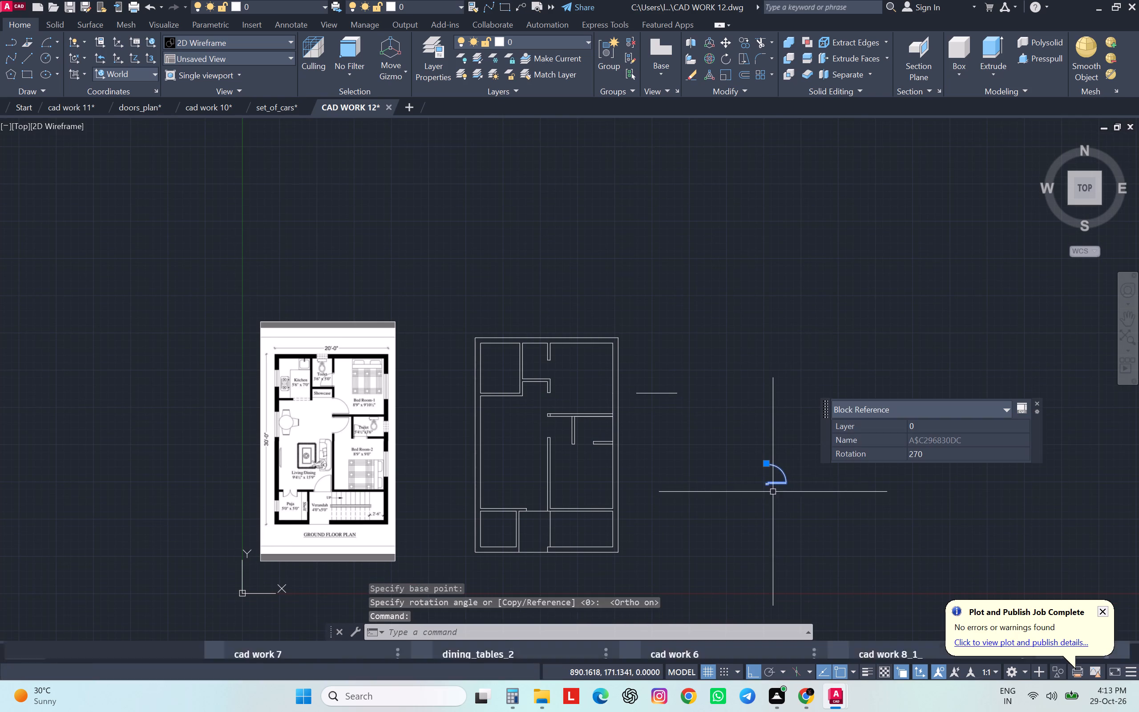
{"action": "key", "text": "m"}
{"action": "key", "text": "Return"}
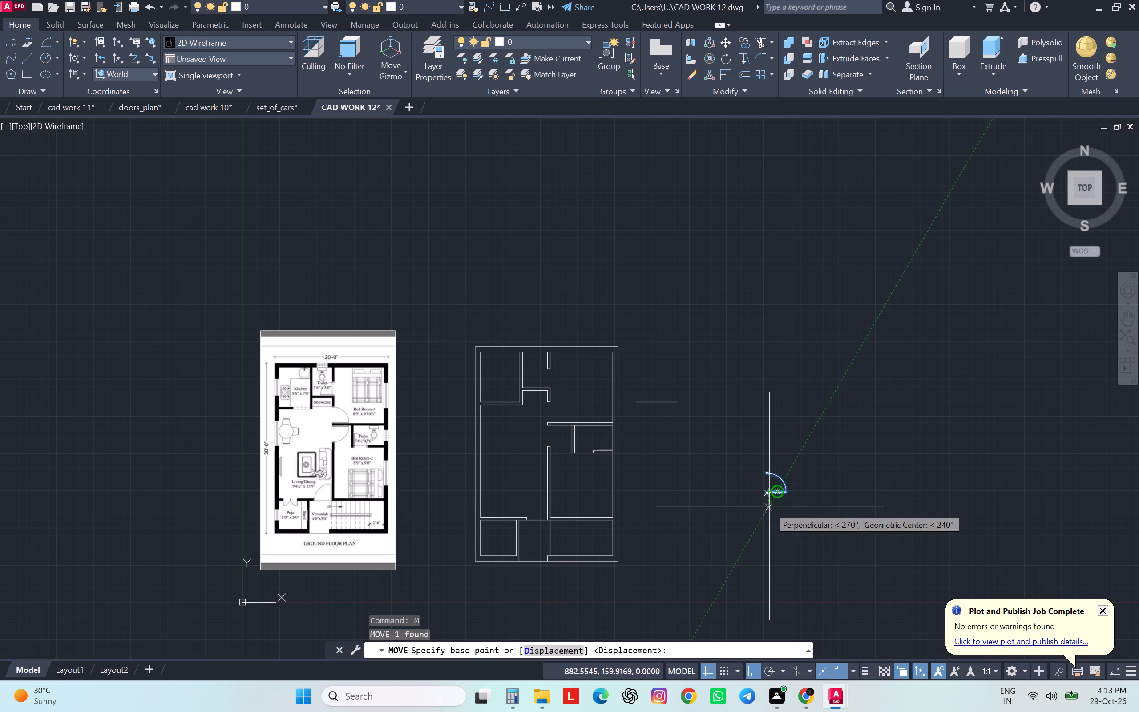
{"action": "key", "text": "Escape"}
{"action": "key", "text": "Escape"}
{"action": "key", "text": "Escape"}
Move the rotated door symbol by its hinge-side frame corner into the Bed Room-1 opening, against the wall between the bedrooms.
{"action": "left_click", "coordinate": [791, 476]}
{"action": "left_click", "coordinate": [759, 505]}
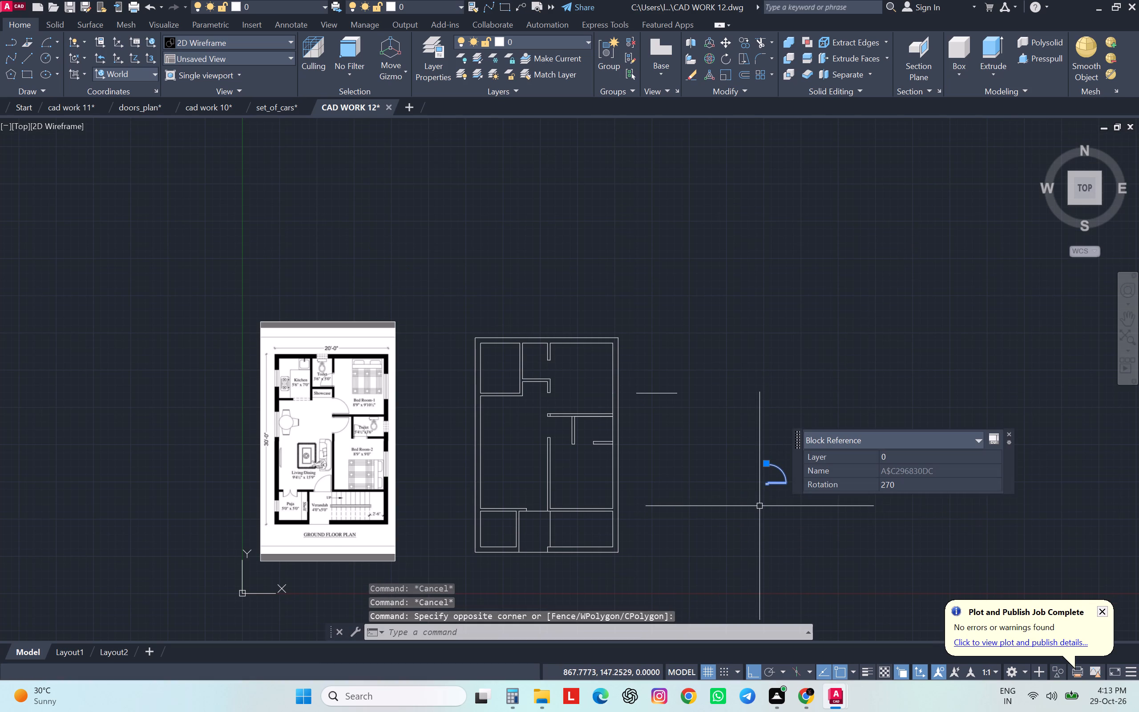
{"action": "key", "text": "m"}
{"action": "key", "text": "Return"}
{"action": "scroll", "coordinate": [765, 488], "scroll_direction": "down", "scroll_amount": 1}
{"action": "scroll", "coordinate": [765, 488], "scroll_direction": "up", "scroll_amount": 6}
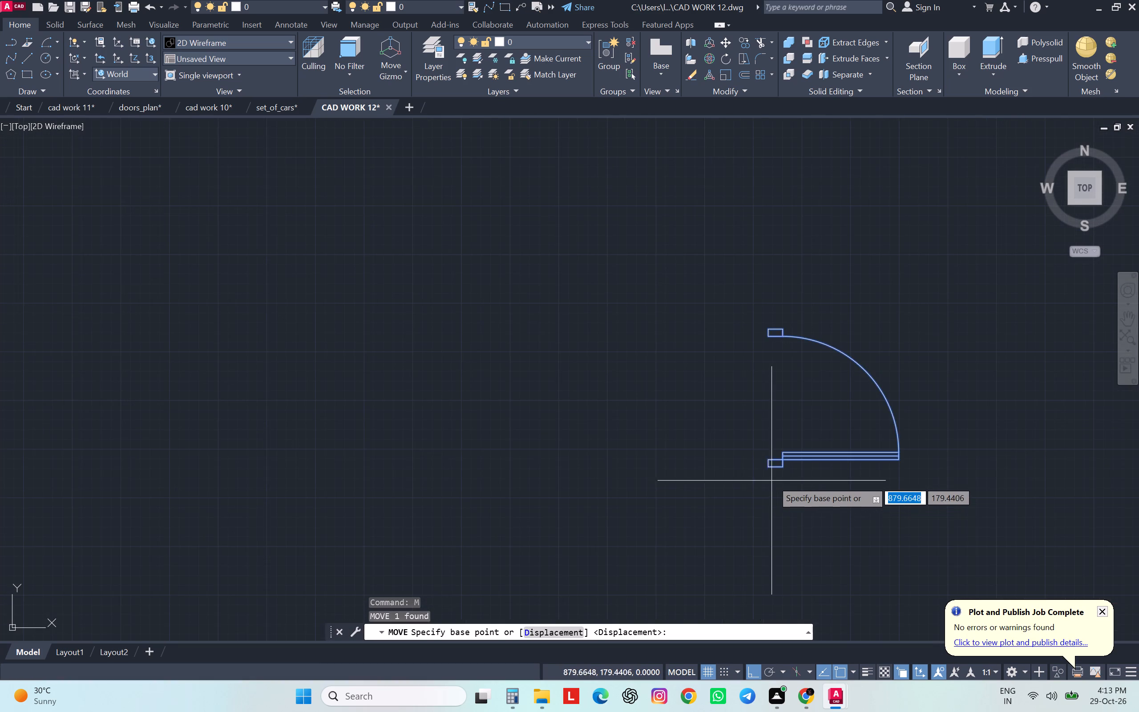
{"action": "scroll", "coordinate": [772, 480], "scroll_direction": "down", "scroll_amount": 1}
{"action": "scroll", "coordinate": [772, 480], "scroll_direction": "up", "scroll_amount": 1}
{"action": "scroll", "coordinate": [772, 480], "scroll_direction": "down", "scroll_amount": 1}
{"action": "scroll", "coordinate": [772, 480], "scroll_direction": "up", "scroll_amount": 3}
{"action": "left_click", "coordinate": [759, 446]}
{"action": "scroll", "coordinate": [759, 446], "scroll_direction": "down", "scroll_amount": 5}
{"action": "scroll", "coordinate": [759, 446], "scroll_direction": "up", "scroll_amount": 2}
{"action": "scroll", "coordinate": [759, 446], "scroll_direction": "down", "scroll_amount": 1}
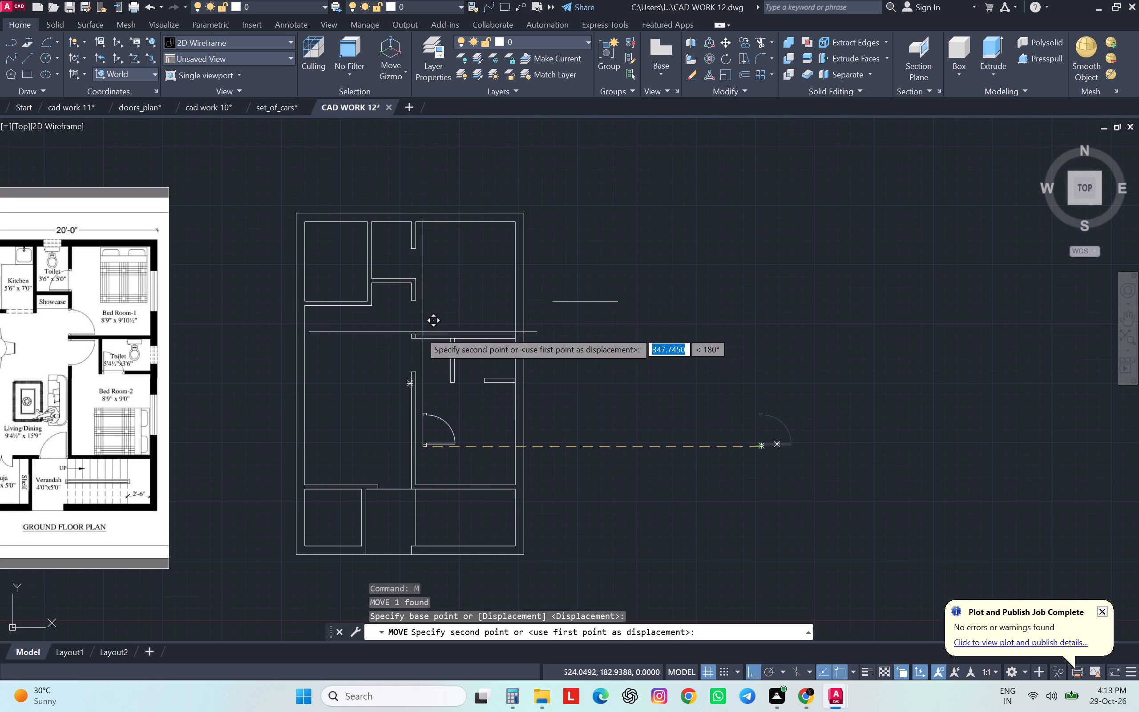
{"action": "scroll", "coordinate": [407, 324], "scroll_direction": "up", "scroll_amount": 3}
{"action": "scroll", "coordinate": [407, 324], "scroll_direction": "down", "scroll_amount": 1}
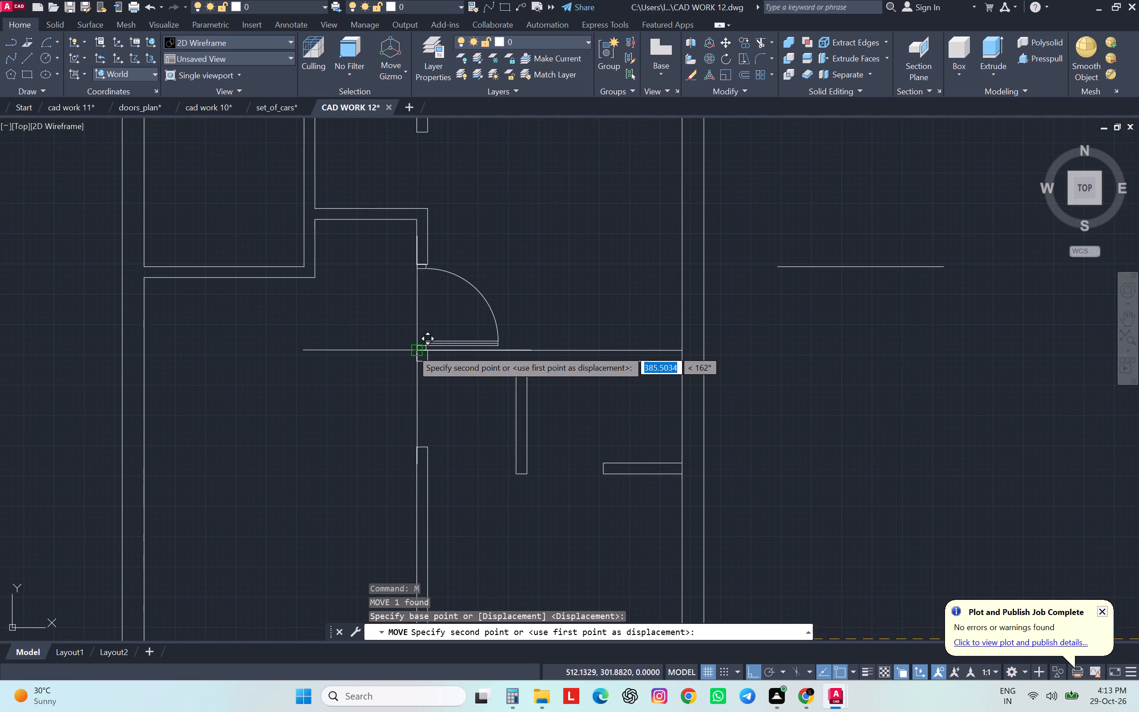
{"action": "left_click", "coordinate": [412, 350]}
Mirror the Bed Room-1 door across a horizontal line through its hinge-side frame corner, keeping the original.
{"action": "left_click", "coordinate": [510, 257]}
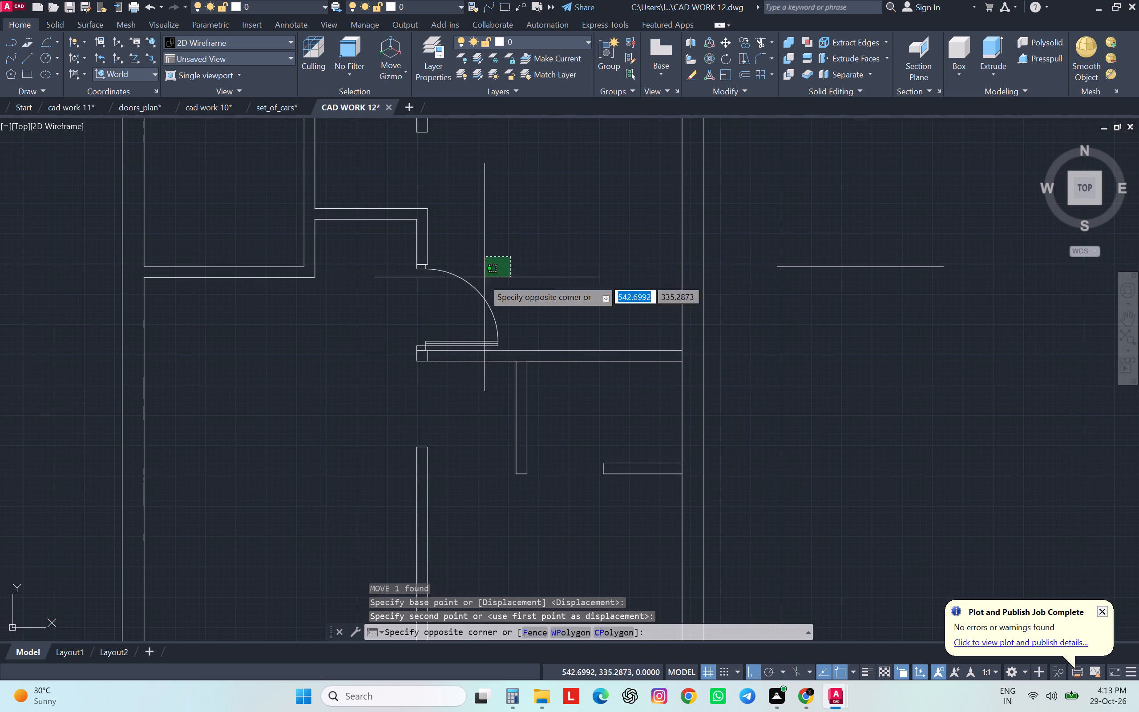
{"action": "left_click", "coordinate": [458, 307]}
{"action": "type", "text": "MI"}
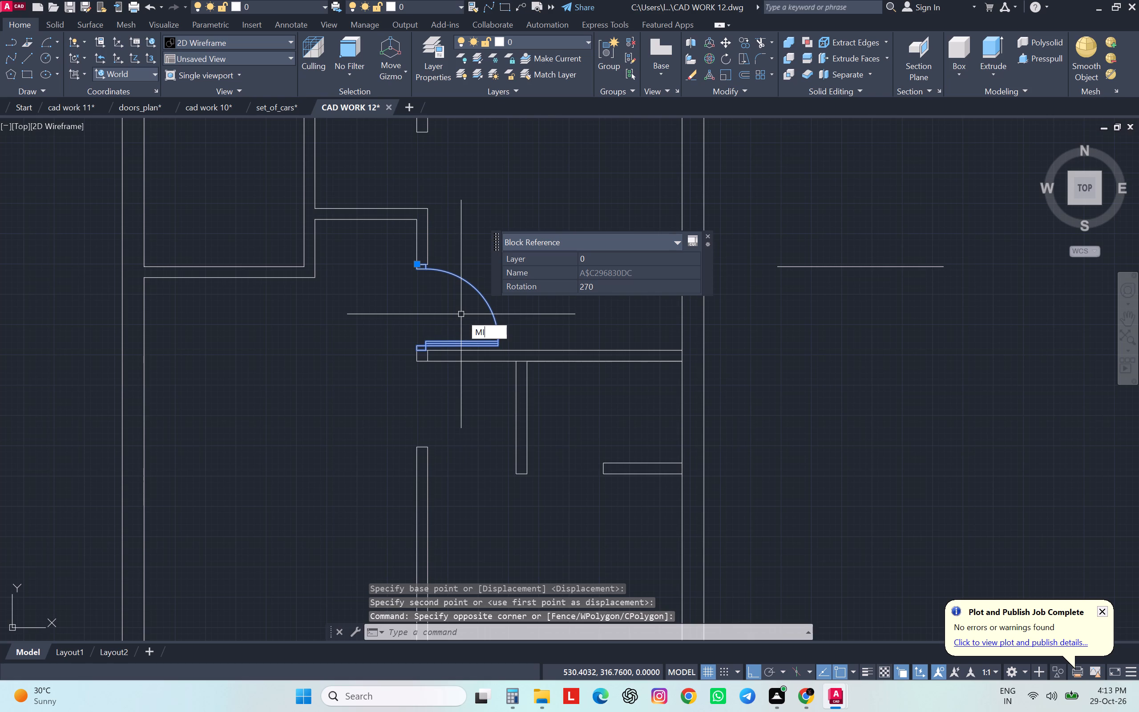
{"action": "key", "text": "Return"}
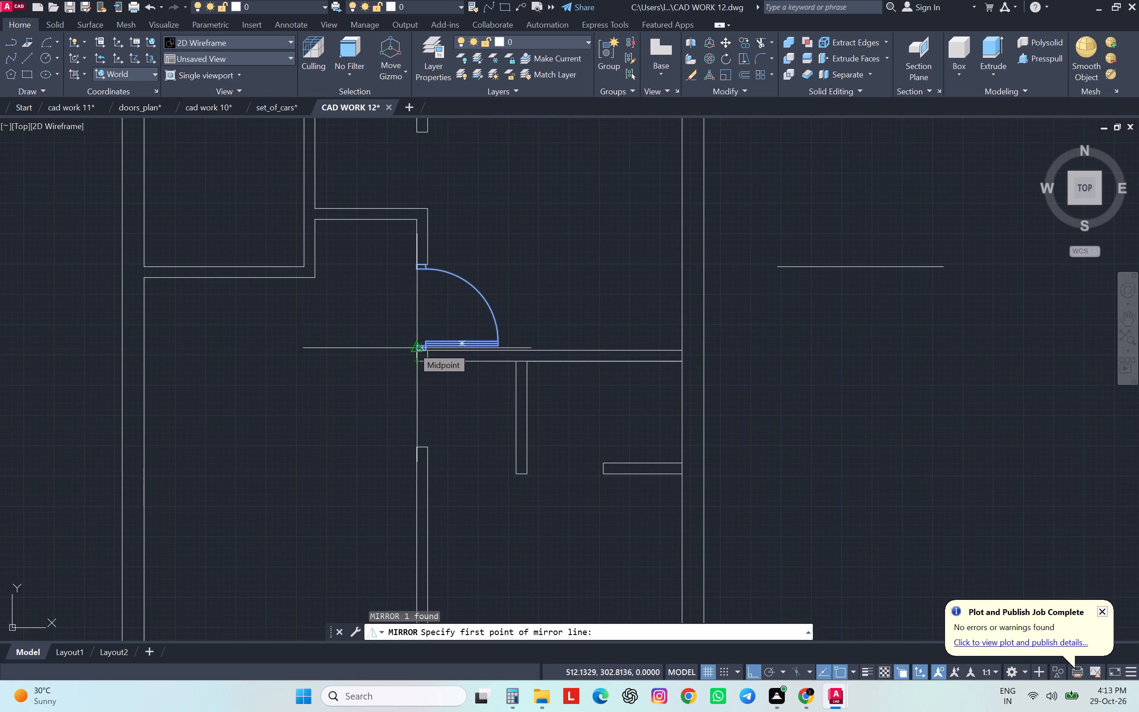
{"action": "scroll", "coordinate": [428, 352], "scroll_direction": "up", "scroll_amount": 4}
{"action": "scroll", "coordinate": [428, 352], "scroll_direction": "down", "scroll_amount": 1}
{"action": "scroll", "coordinate": [428, 352], "scroll_direction": "up", "scroll_amount": 1}
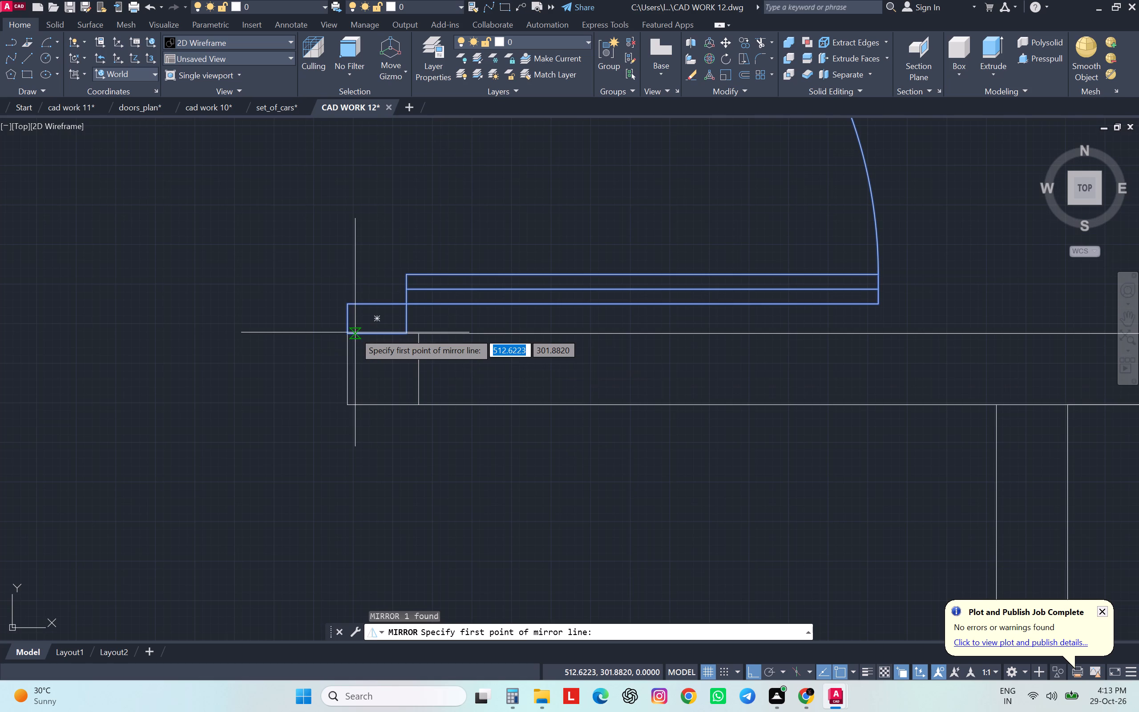
{"action": "left_click", "coordinate": [349, 332]}
{"action": "scroll", "coordinate": [357, 326], "scroll_direction": "down", "scroll_amount": 3}
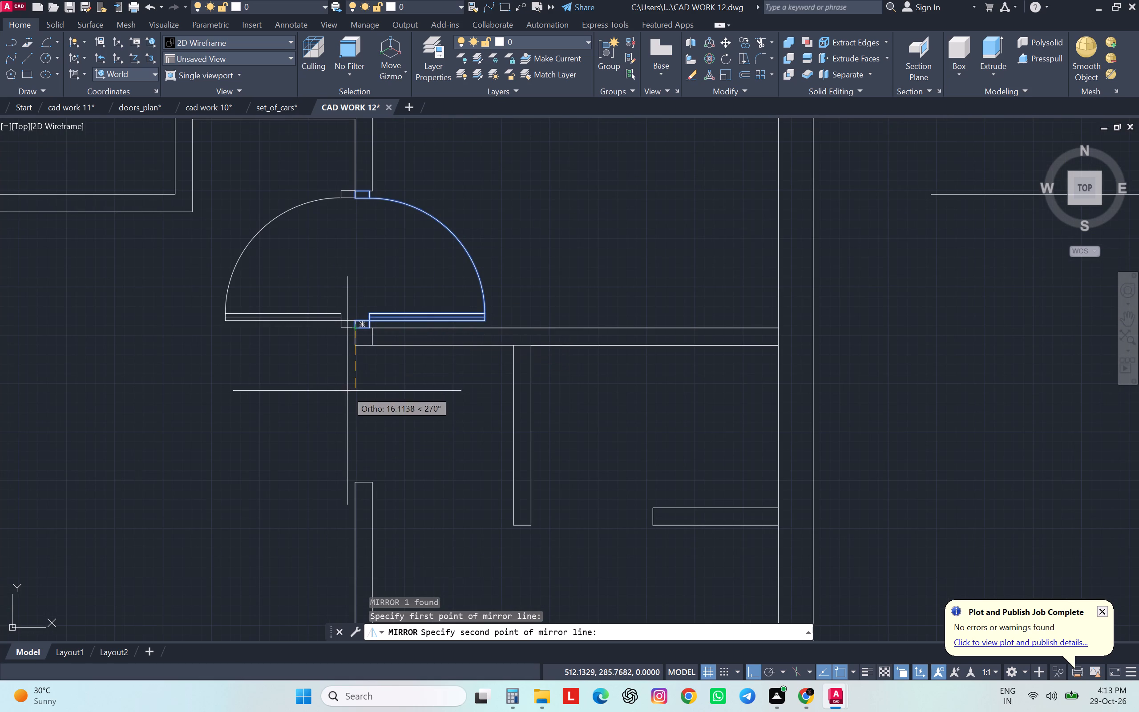
{"action": "left_click", "coordinate": [501, 287]}
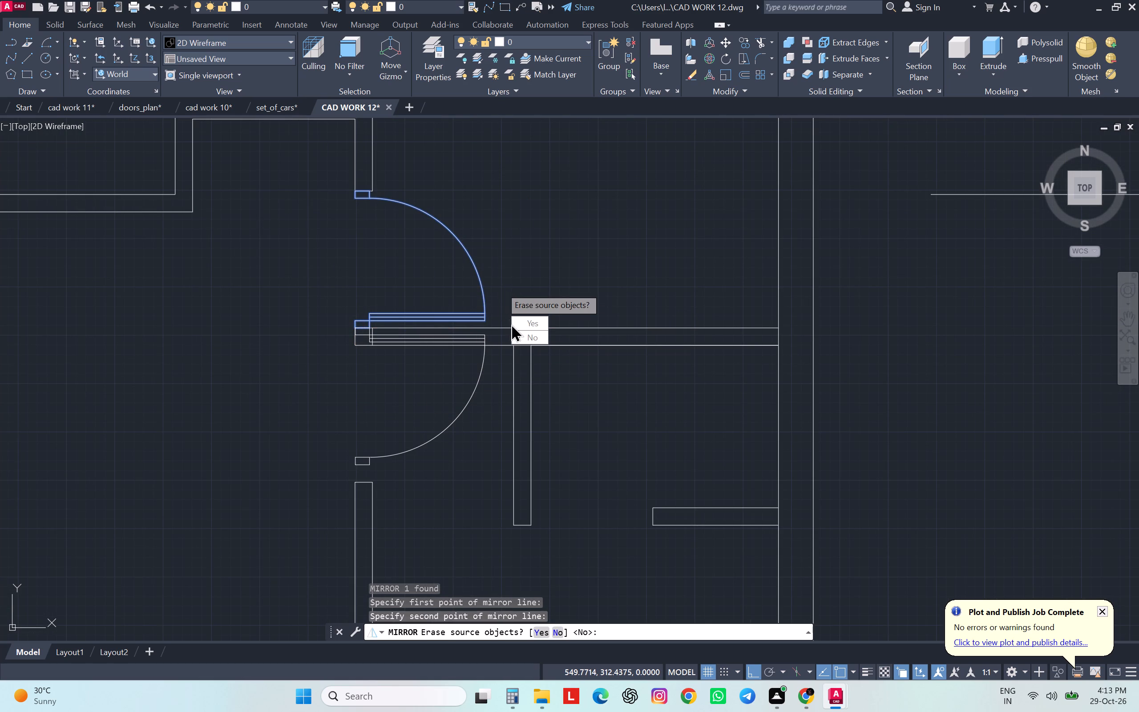
{"action": "left_click_drag", "start_coordinate": [521, 339], "coordinate": [500, 286]}
Move the mirrored door down so its frame meets the wall end at the Bed Room-2 opening.
{"action": "left_click", "coordinate": [431, 436]}
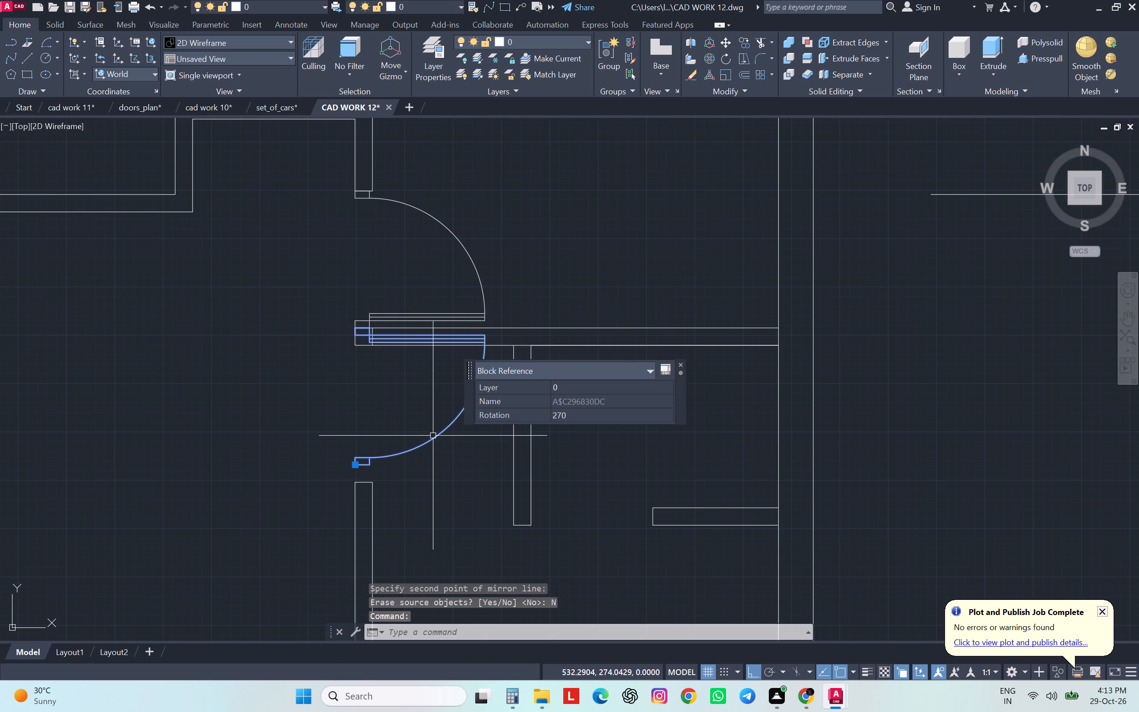
{"action": "key", "text": "m"}
{"action": "key", "text": "Return"}
{"action": "scroll", "coordinate": [347, 470], "scroll_direction": "down", "scroll_amount": 1}
{"action": "scroll", "coordinate": [347, 470], "scroll_direction": "up", "scroll_amount": 3}
{"action": "scroll", "coordinate": [347, 470], "scroll_direction": "down", "scroll_amount": 1}
{"action": "scroll", "coordinate": [347, 470], "scroll_direction": "up", "scroll_amount": 1}
{"action": "left_click", "coordinate": [364, 461]}
{"action": "left_click", "coordinate": [364, 506]}
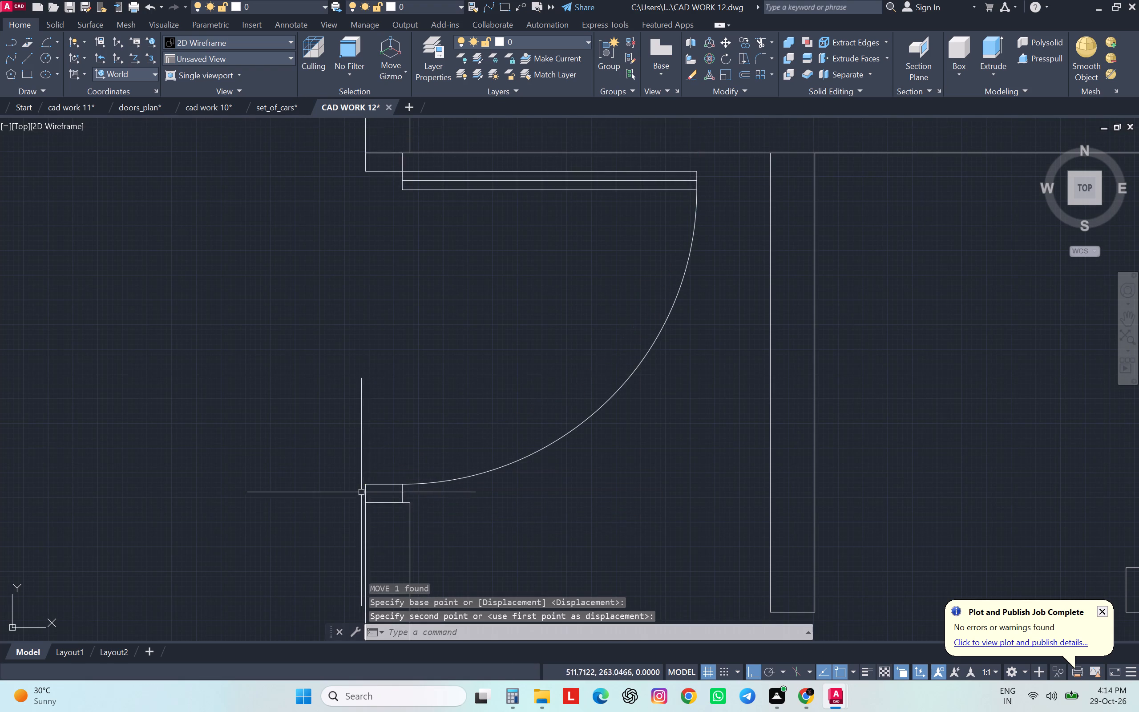
{"action": "scroll", "coordinate": [360, 492], "scroll_direction": "down", "scroll_amount": 2}
{"action": "key", "text": "Escape"}
{"action": "key", "text": "Escape"}
{"action": "key", "text": "Escape"}
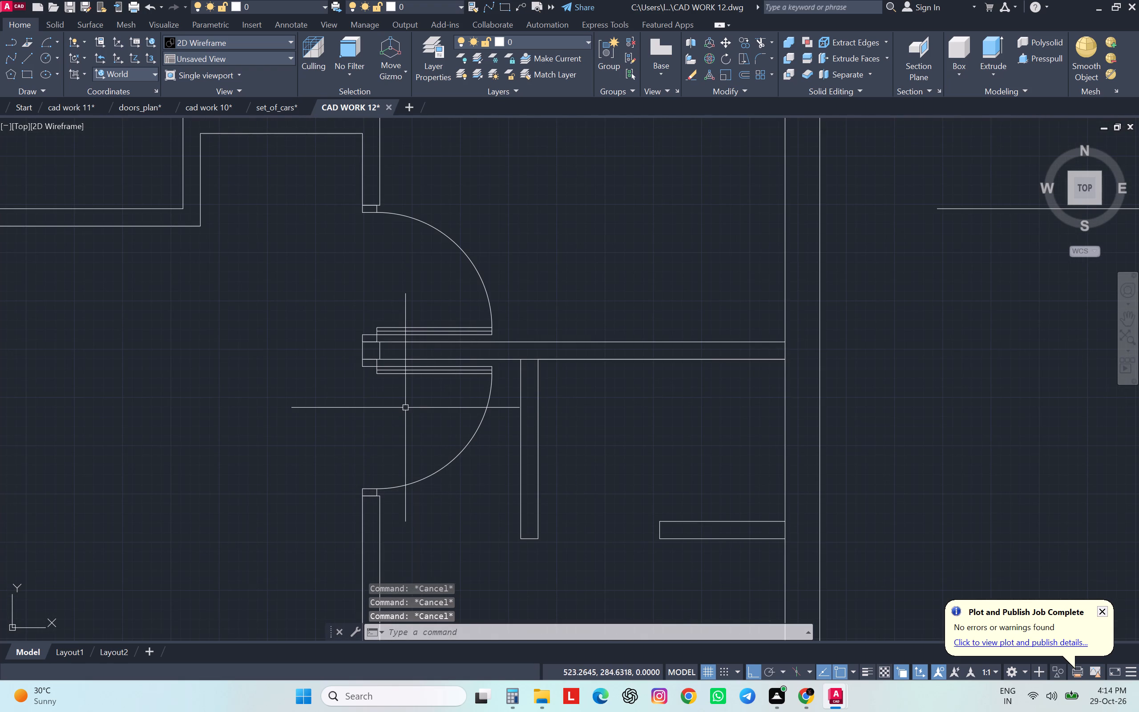
Trim the short vertical line crossing the end of the wall between the two bedroom doors.
{"action": "type", "text": "TR"}
{"action": "key", "text": "space"}
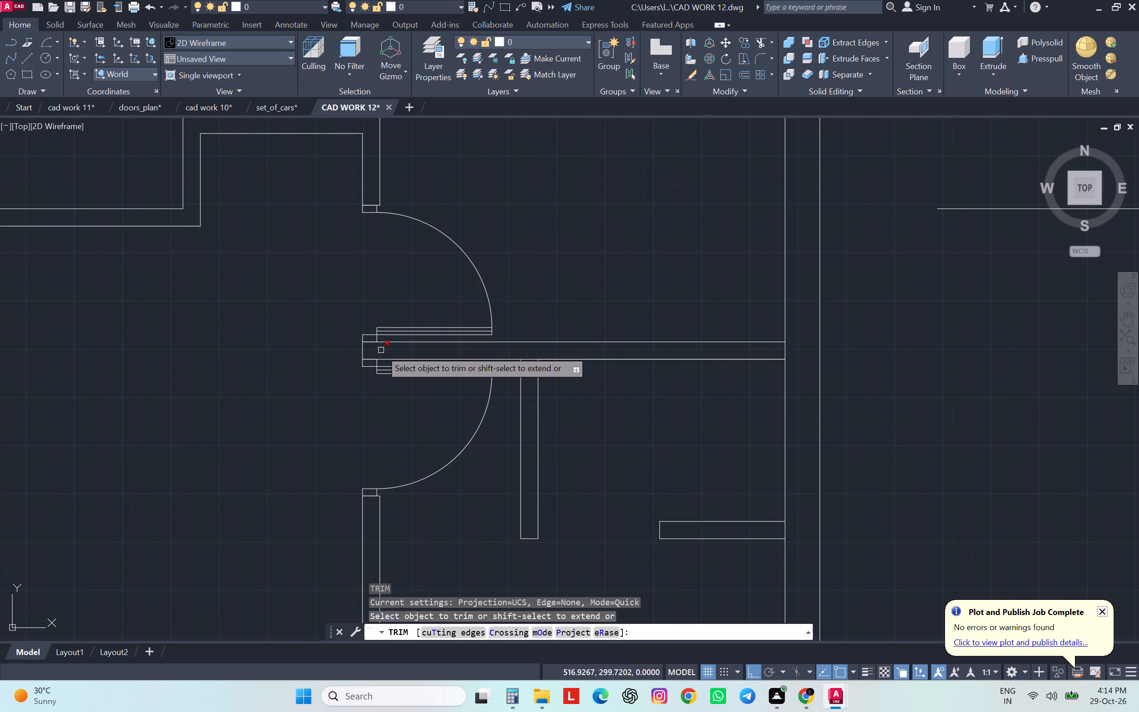
{"action": "left_click", "coordinate": [381, 350]}
{"action": "scroll", "coordinate": [381, 350], "scroll_direction": "down", "scroll_amount": 3}
{"action": "key", "text": "Escape"}
{"action": "key", "text": "Escape"}
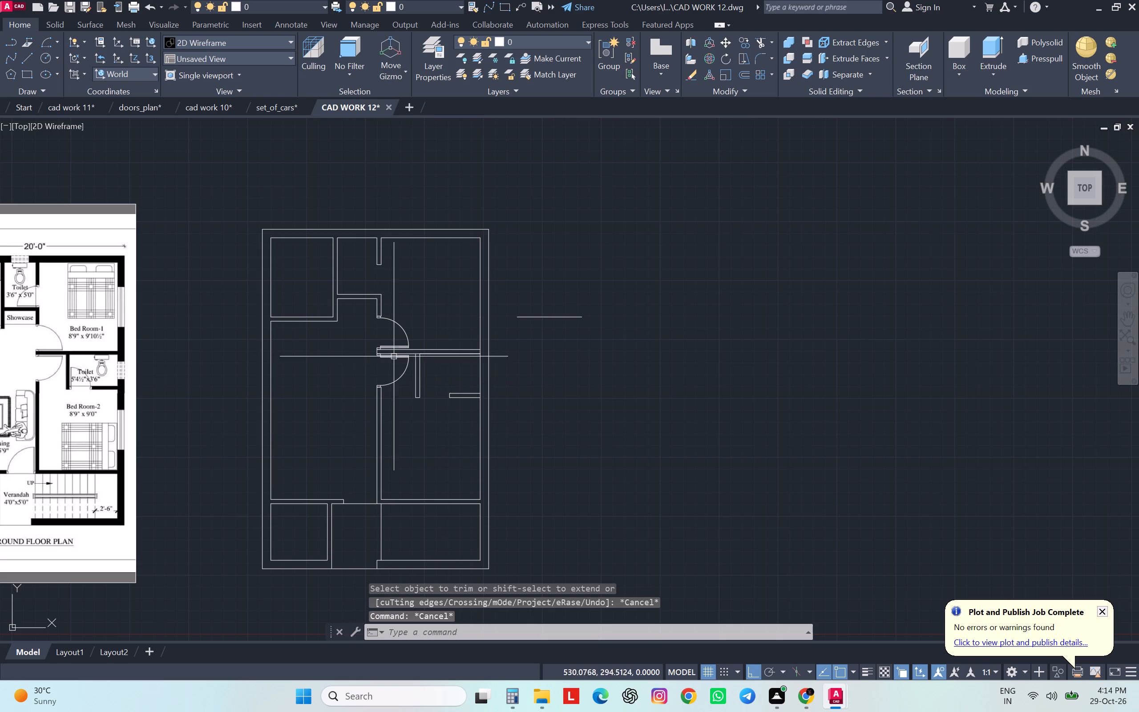
Copy the Bed Room-1 door horizontally about 66 units into the Living/Dining area.
{"action": "left_click", "coordinate": [414, 337]}
{"action": "left_click", "coordinate": [405, 340]}
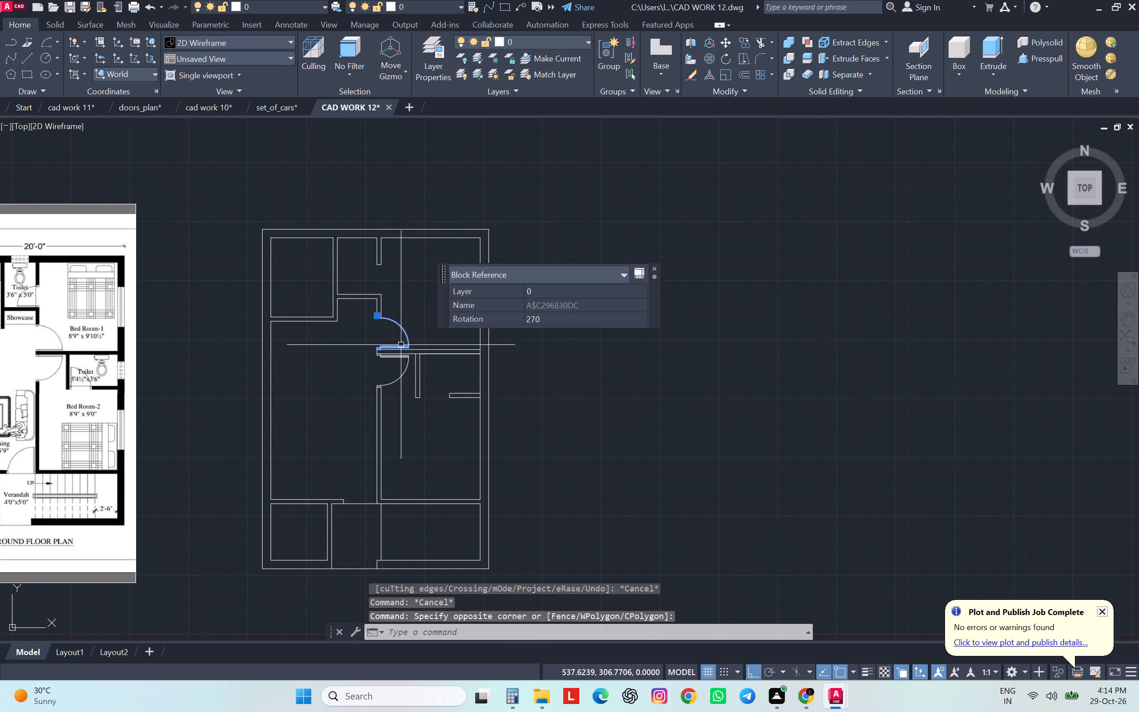
{"action": "type", "text": "CO"}
{"action": "key", "text": "Return"}
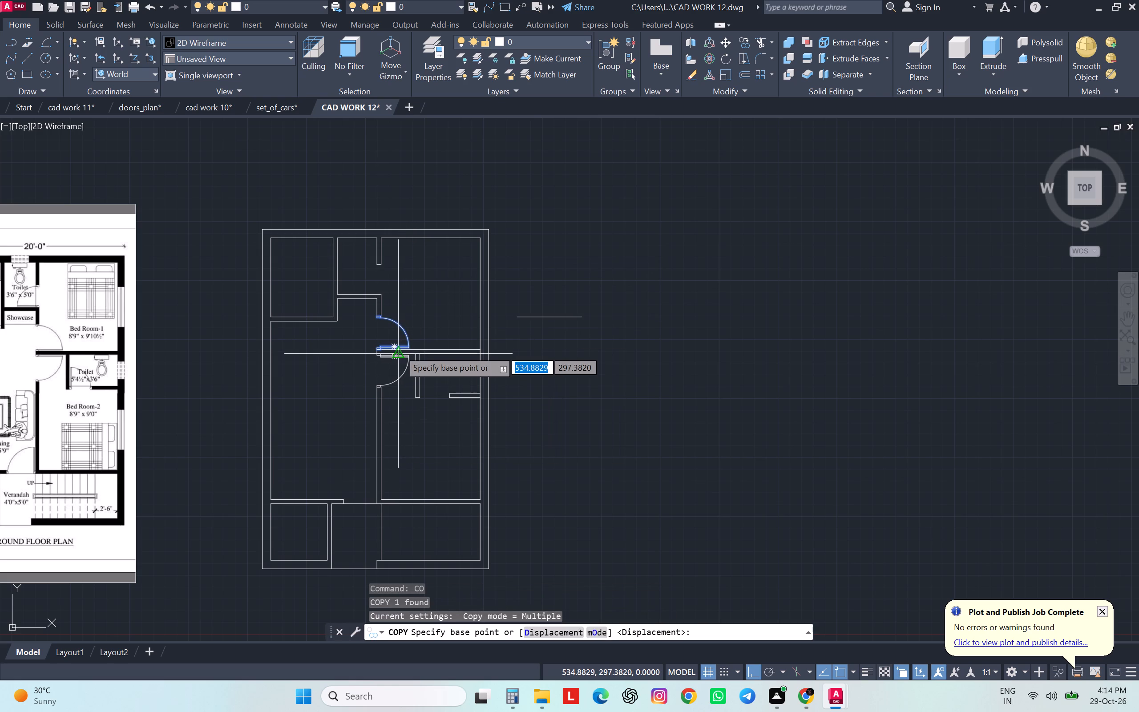
{"action": "left_click", "coordinate": [403, 337]}
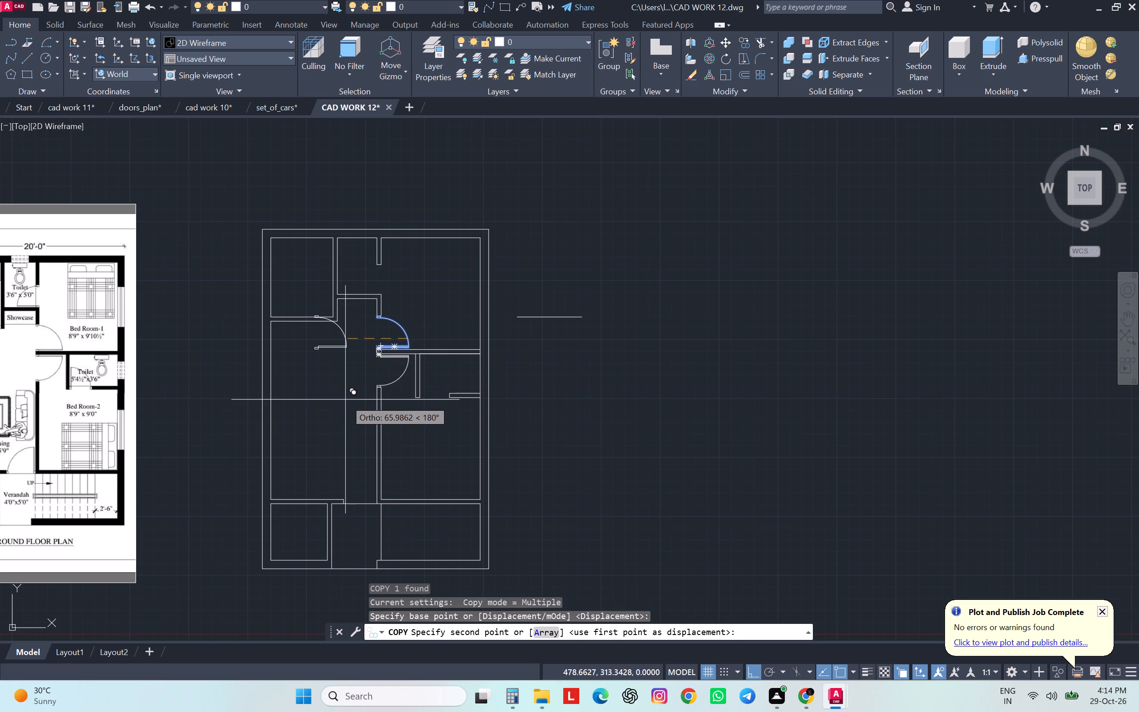
{"action": "left_click", "coordinate": [345, 400]}
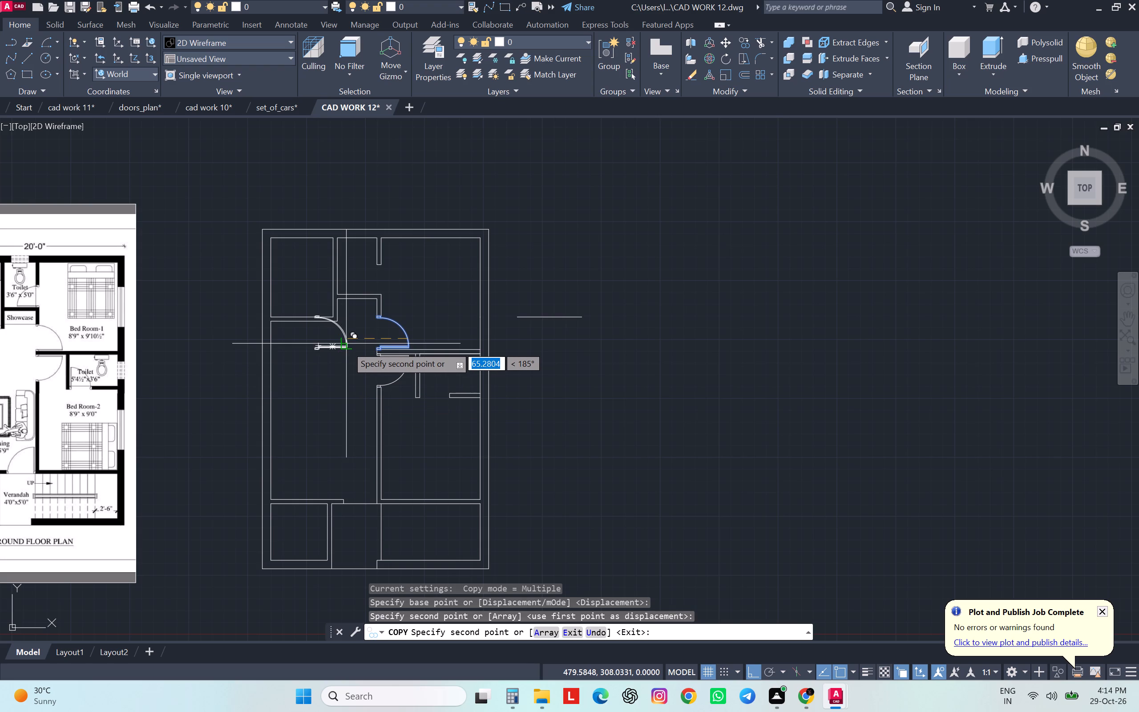
{"action": "scroll", "coordinate": [347, 344], "scroll_direction": "up", "scroll_amount": 1}
{"action": "scroll", "coordinate": [347, 344], "scroll_direction": "down", "scroll_amount": 2}
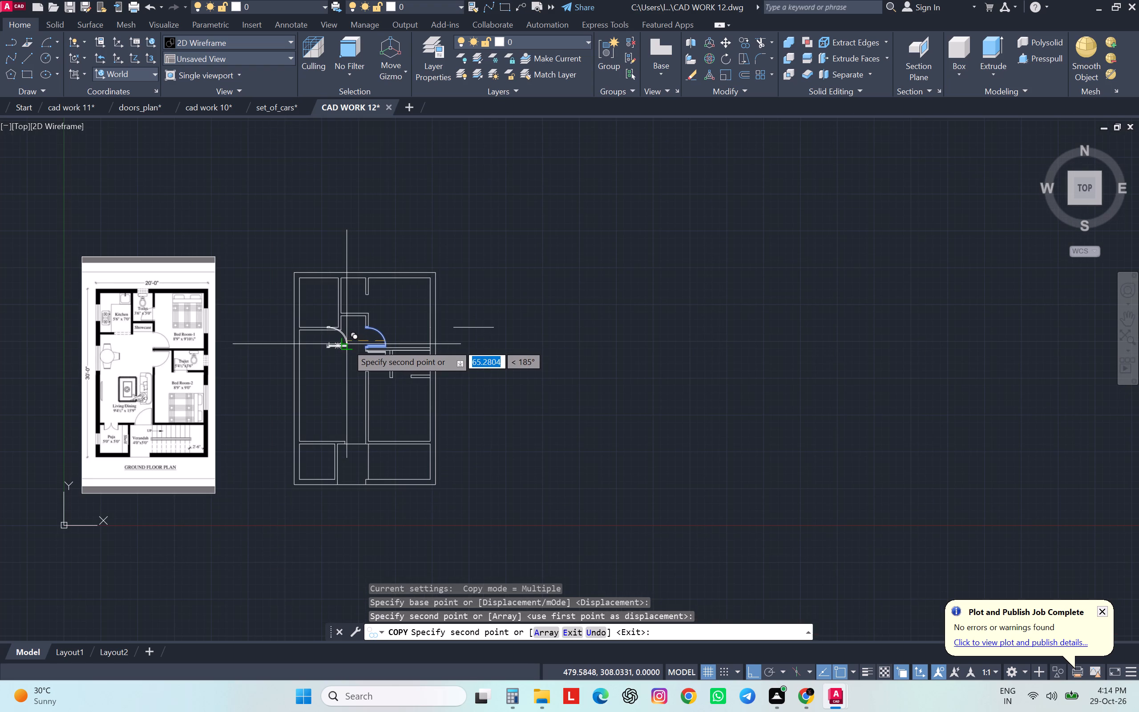
{"action": "key", "text": "Escape"}
{"action": "key", "text": "Escape"}
{"action": "key", "text": "Escape"}
{"action": "key", "text": "Escape"}
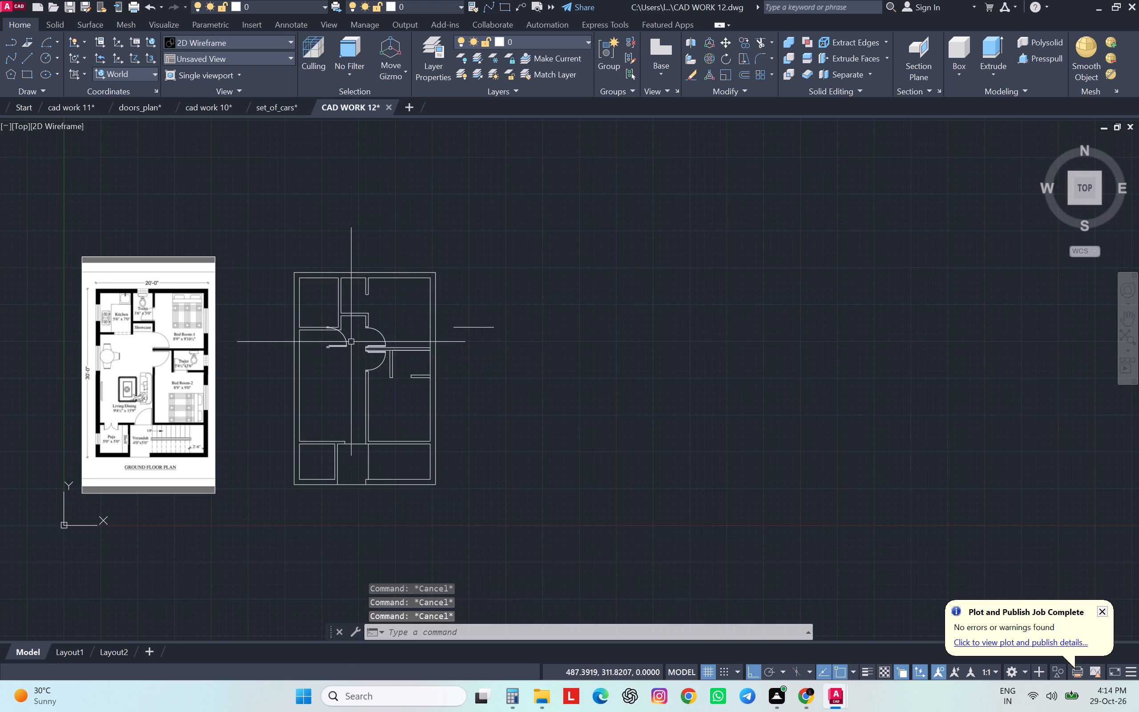
Rotate the copied door 90° counterclockwise about its hinge-side frame corner.
{"action": "left_click", "coordinate": [350, 340]}
{"action": "left_click", "coordinate": [333, 369]}
{"action": "type", "text": "RO"}
{"action": "key", "text": "Return"}
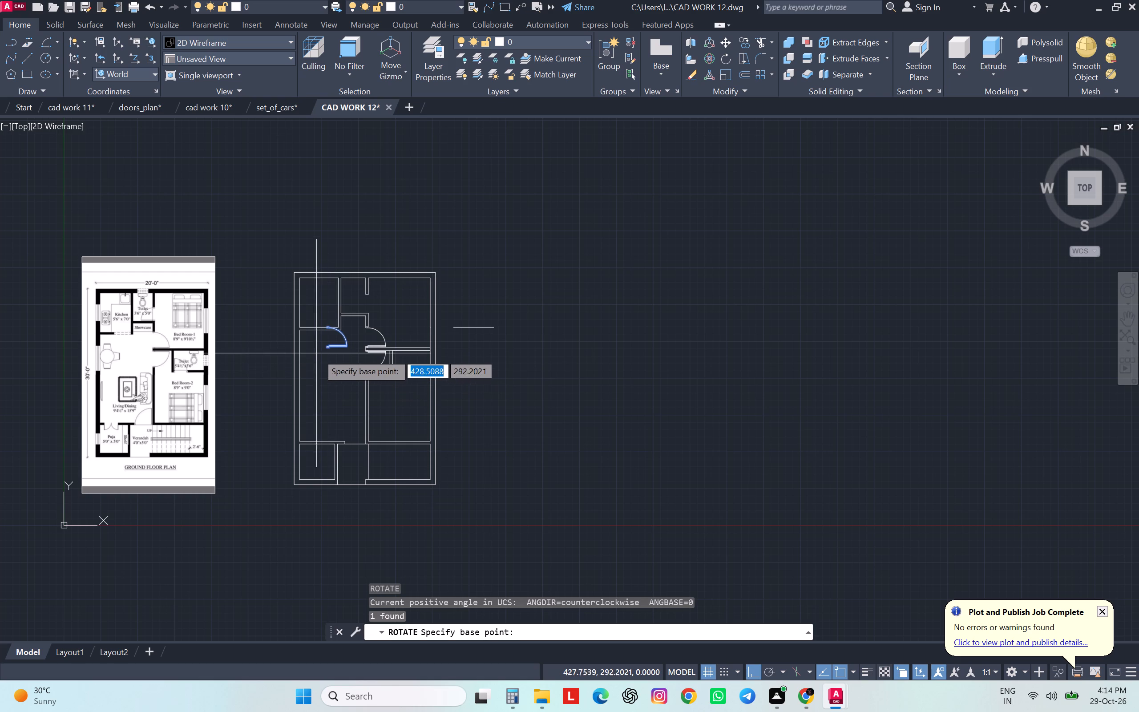
{"action": "left_click", "coordinate": [323, 352]}
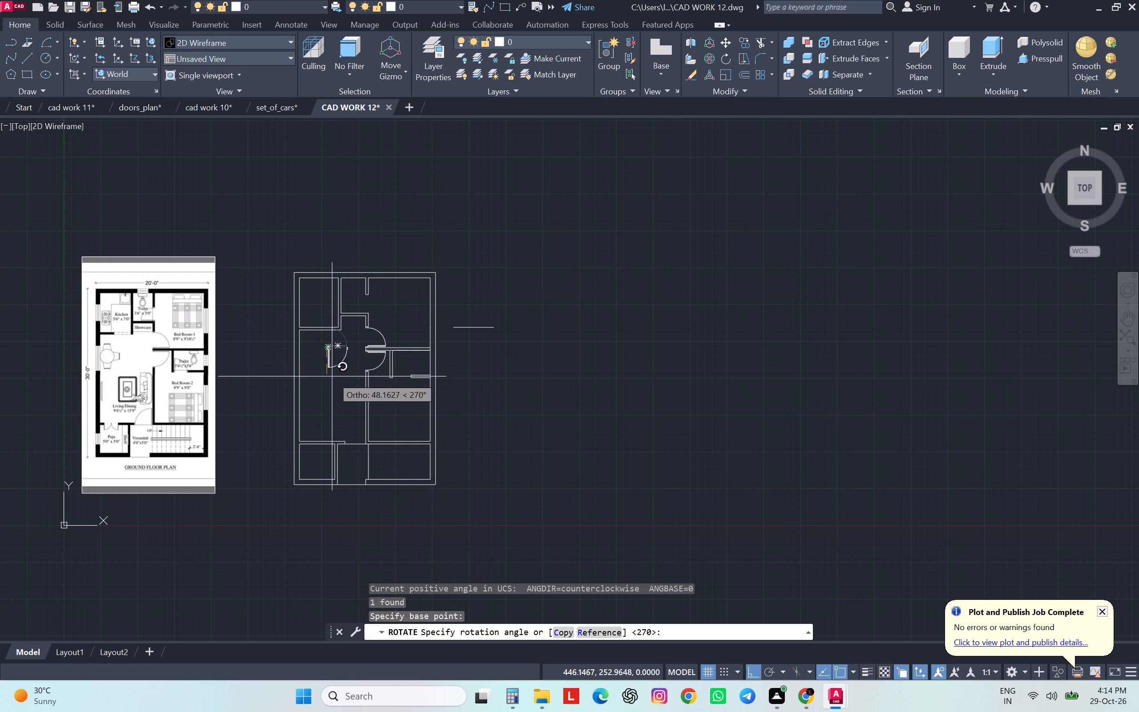
{"action": "left_click", "coordinate": [329, 207]}
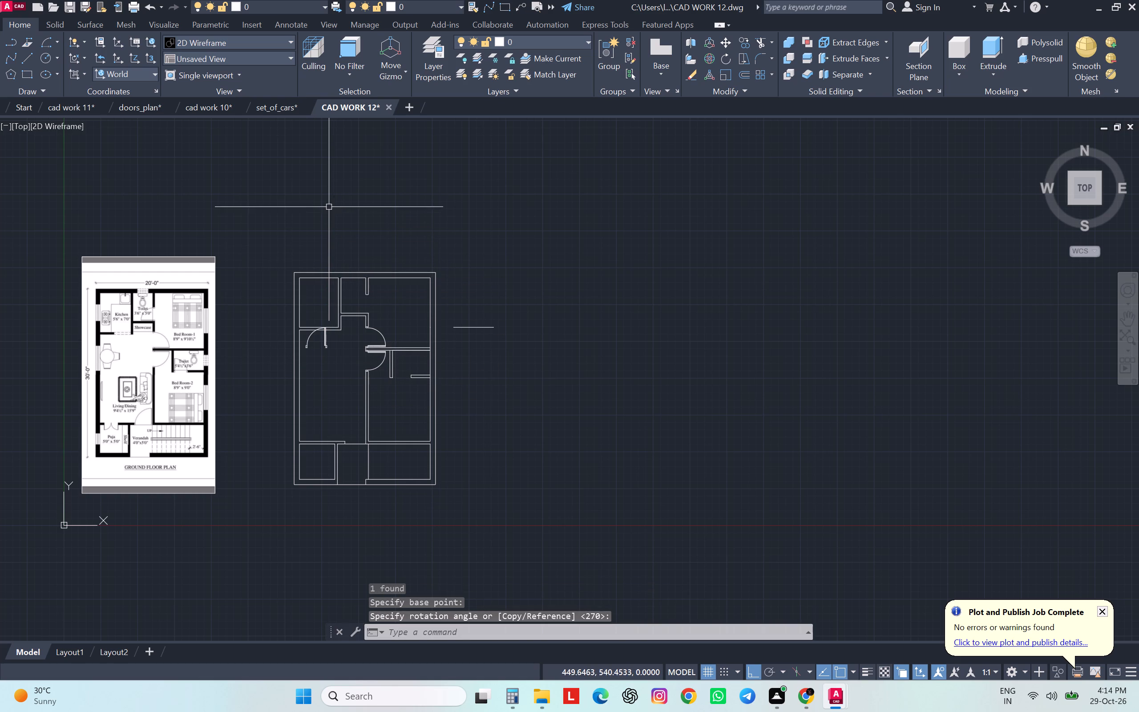
Move the rotated door by its latch-side outer frame corner to the wall end at the opening between Living/Dining and Verandah.
{"action": "left_click", "coordinate": [329, 343]}
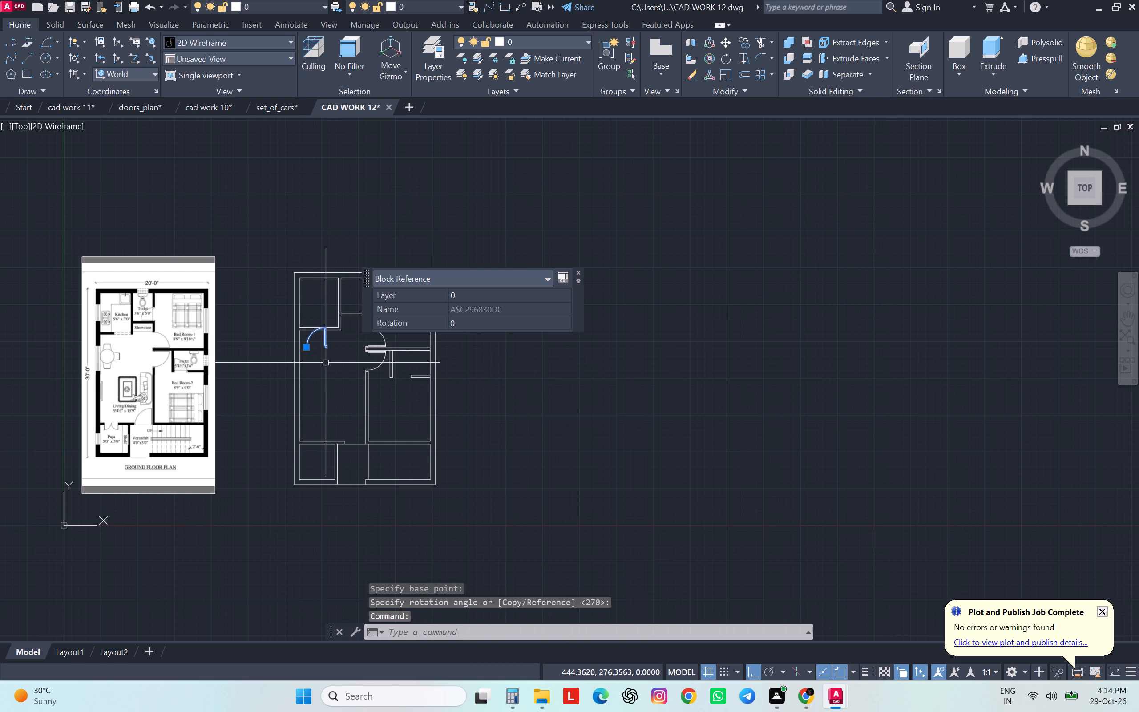
{"action": "key", "text": "m"}
{"action": "key", "text": "Return"}
{"action": "scroll", "coordinate": [335, 362], "scroll_direction": "up", "scroll_amount": 3}
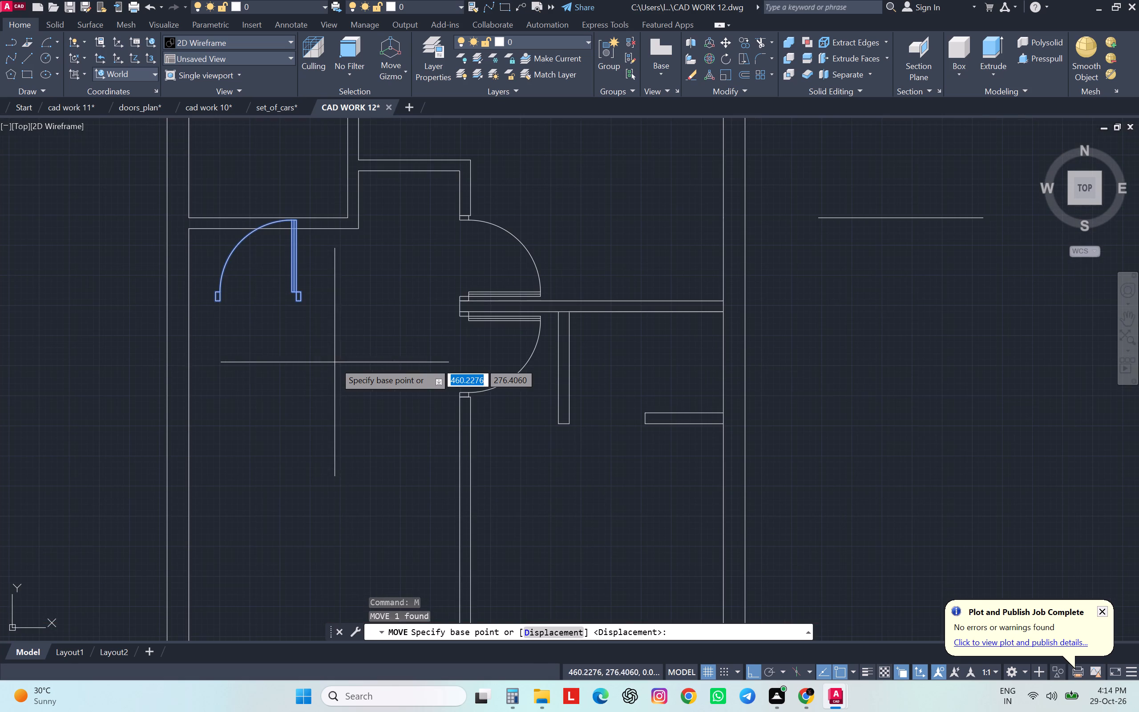
{"action": "scroll", "coordinate": [204, 299], "scroll_direction": "up", "scroll_amount": 4}
{"action": "scroll", "coordinate": [204, 299], "scroll_direction": "down", "scroll_amount": 1}
{"action": "scroll", "coordinate": [204, 299], "scroll_direction": "up", "scroll_amount": 1}
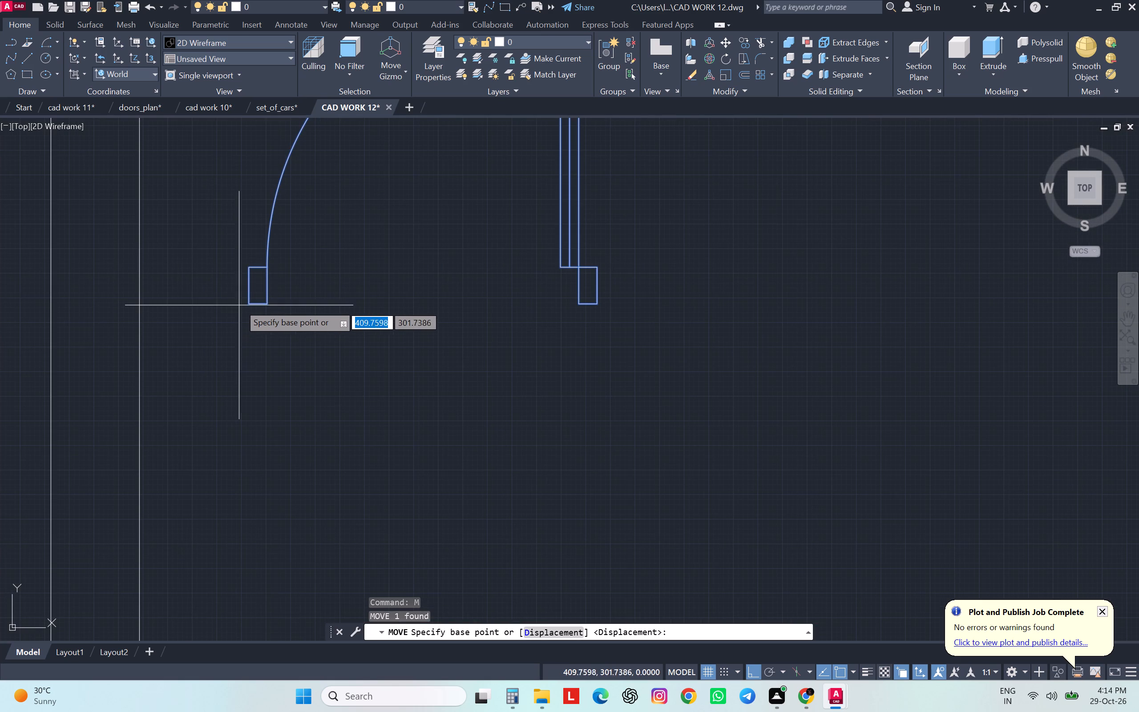
{"action": "left_click", "coordinate": [244, 305]}
{"action": "scroll", "coordinate": [244, 301], "scroll_direction": "down", "scroll_amount": 5}
{"action": "scroll", "coordinate": [244, 301], "scroll_direction": "up", "scroll_amount": 2}
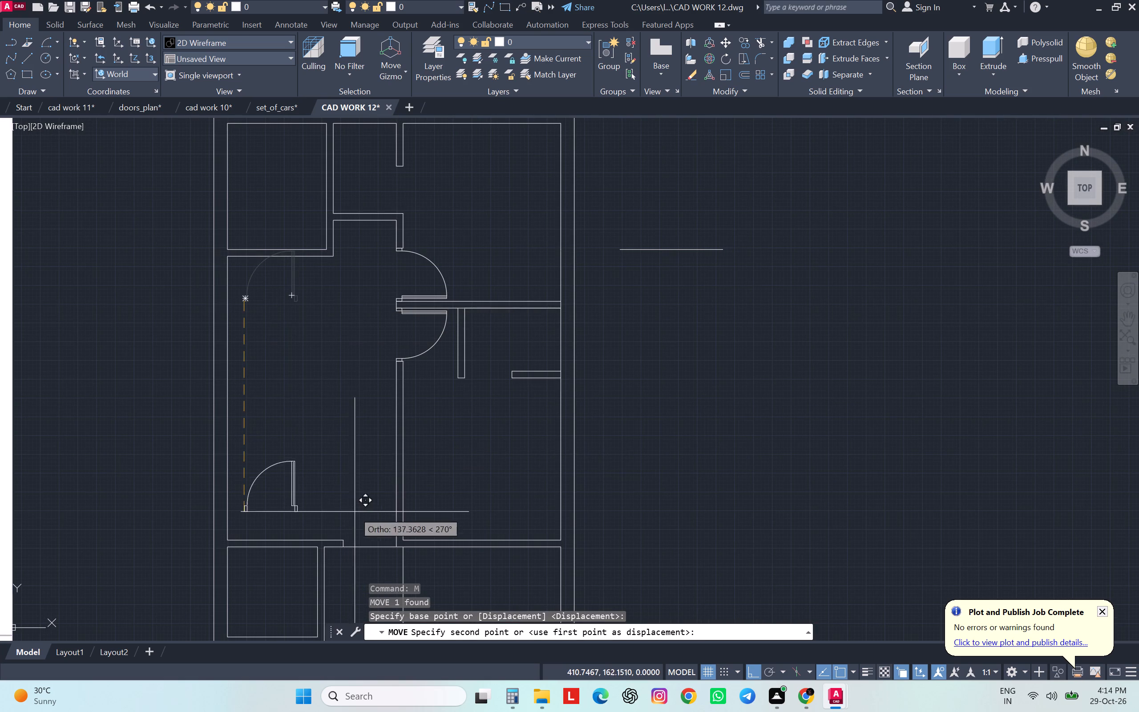
{"action": "scroll", "coordinate": [496, 434], "scroll_direction": "down", "scroll_amount": 2}
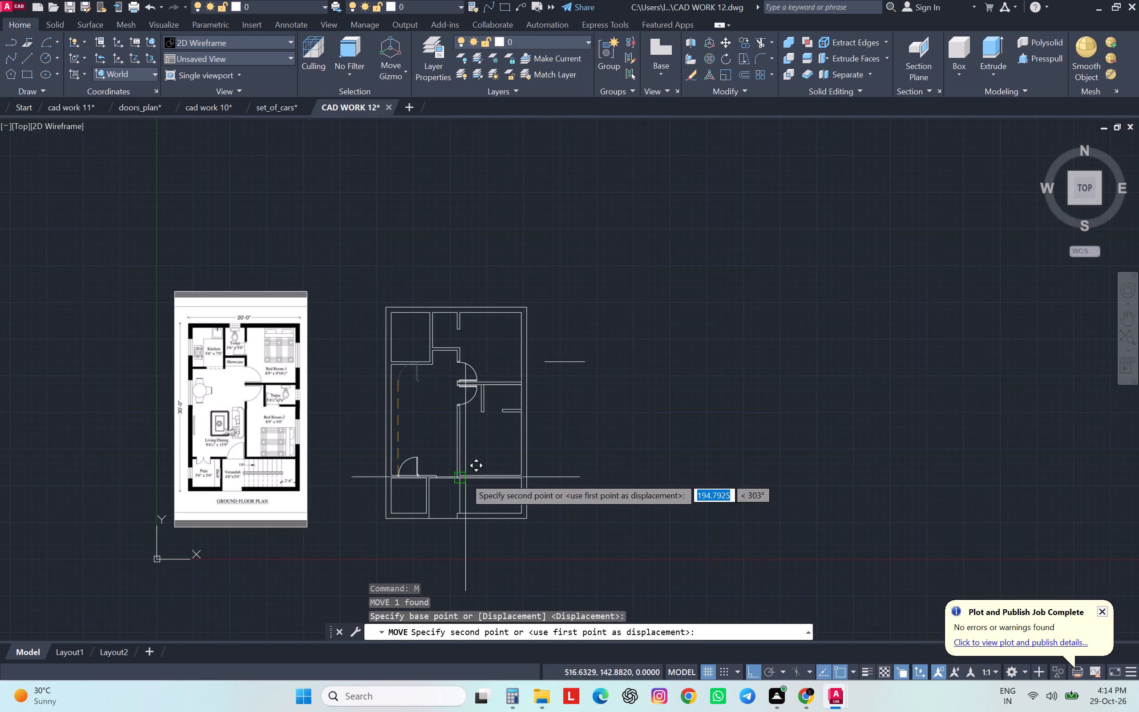
{"action": "scroll", "coordinate": [431, 486], "scroll_direction": "up", "scroll_amount": 5}
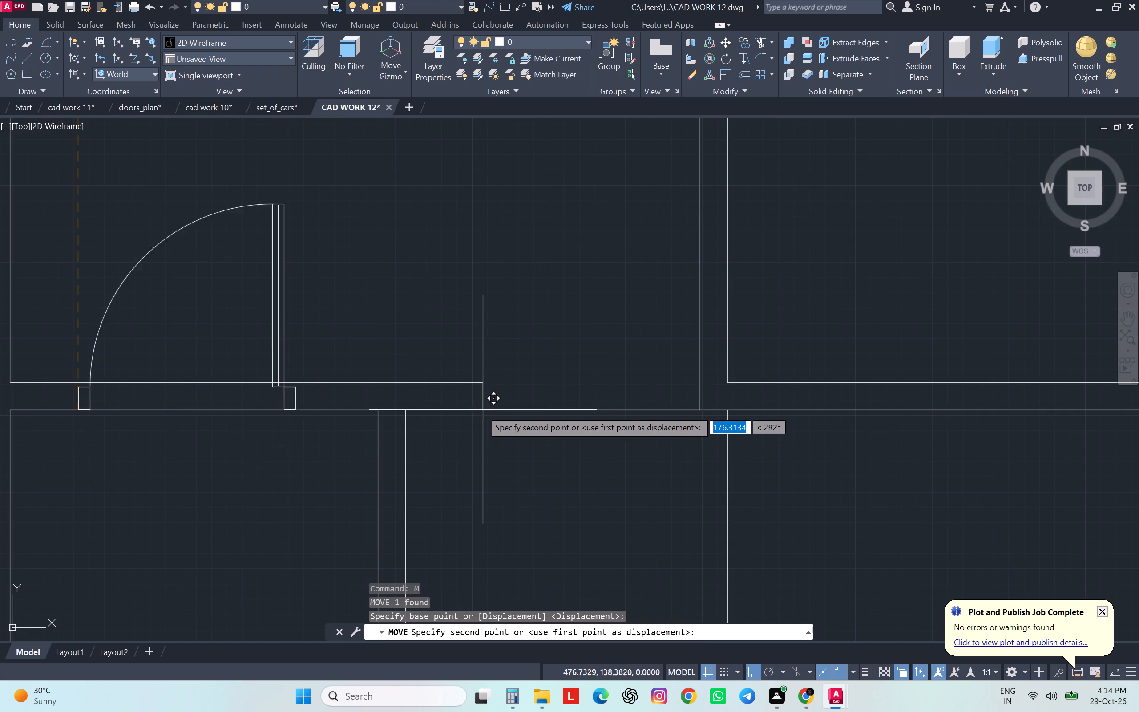
{"action": "left_click", "coordinate": [480, 408]}
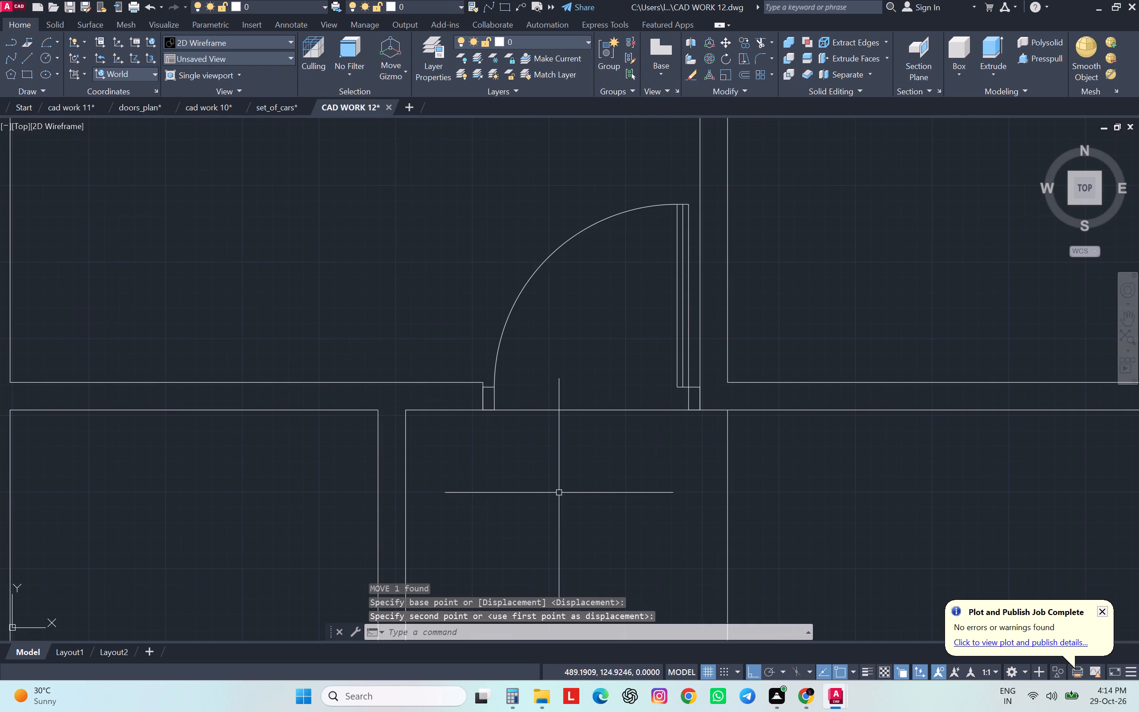
{"action": "key", "text": "Escape"}
{"action": "key", "text": "Escape"}
{"action": "key", "text": "Escape"}
{"action": "scroll", "coordinate": [557, 490], "scroll_direction": "up", "scroll_amount": 1}
{"action": "scroll", "coordinate": [568, 487], "scroll_direction": "down", "scroll_amount": 2}
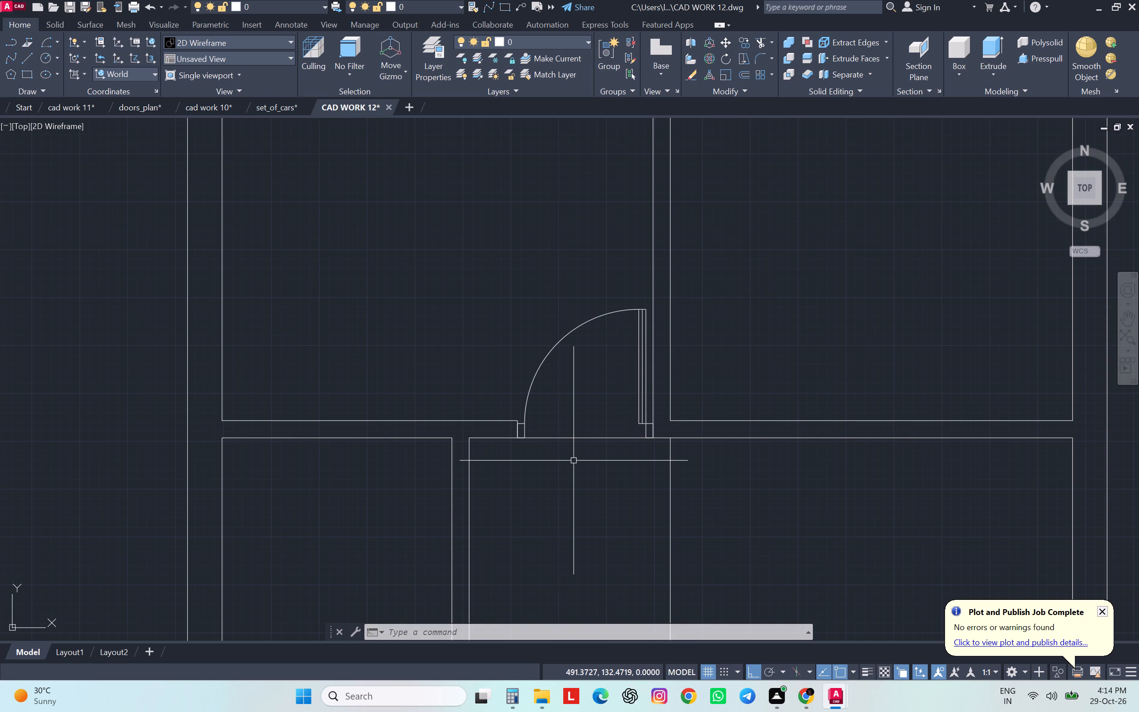
{"action": "scroll", "coordinate": [620, 396], "scroll_direction": "down", "scroll_amount": 2}
{"action": "key", "text": "Escape"}
{"action": "key", "text": "Escape"}
{"action": "key", "text": "Escape"}
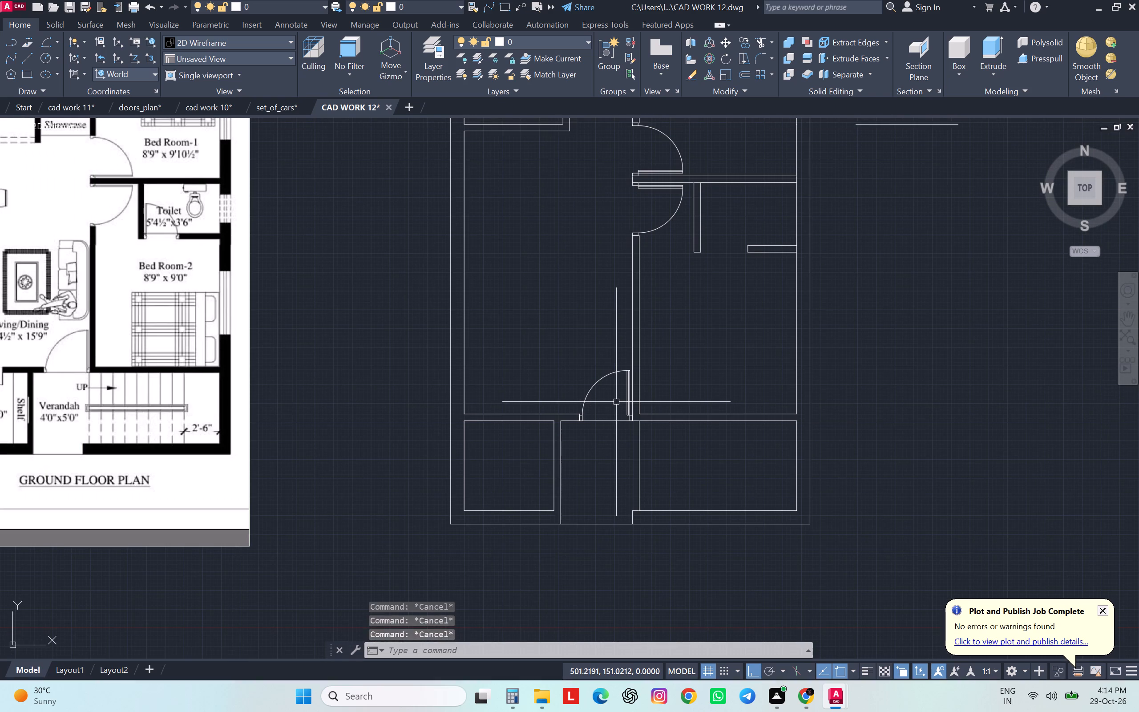
Draw a rectangle 50 units wide in the empty space east of the drafted floor plan.
{"action": "scroll", "coordinate": [675, 380], "scroll_direction": "down", "scroll_amount": 2}
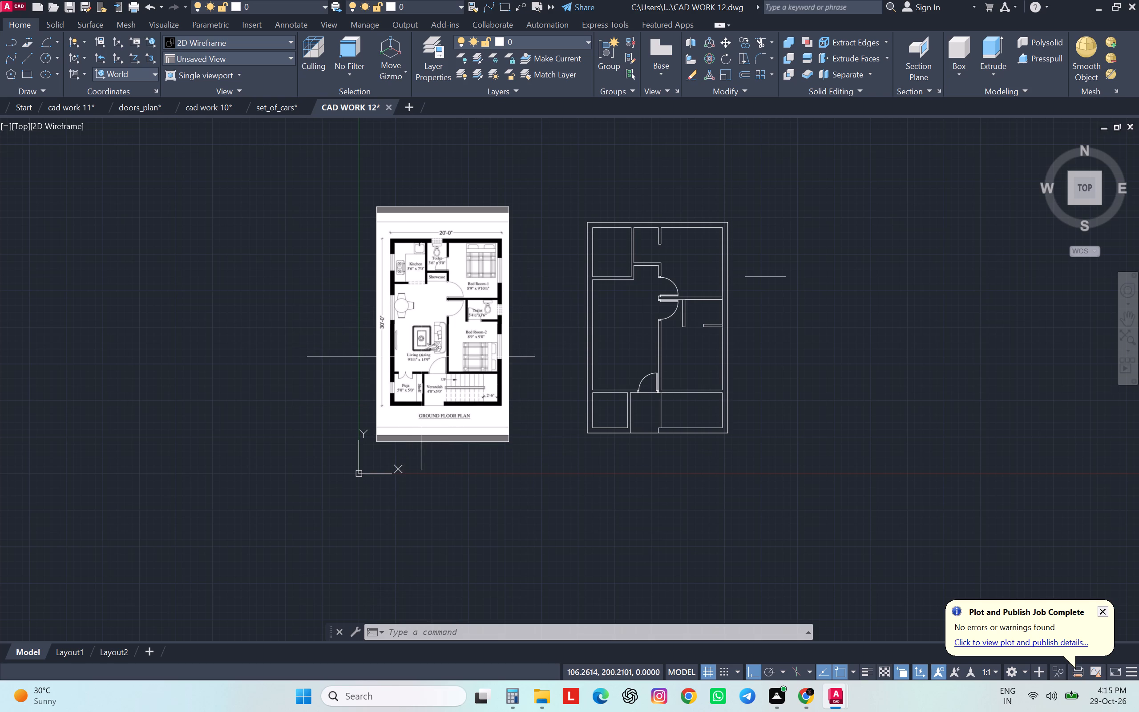
{"action": "type", "text": "REC"}
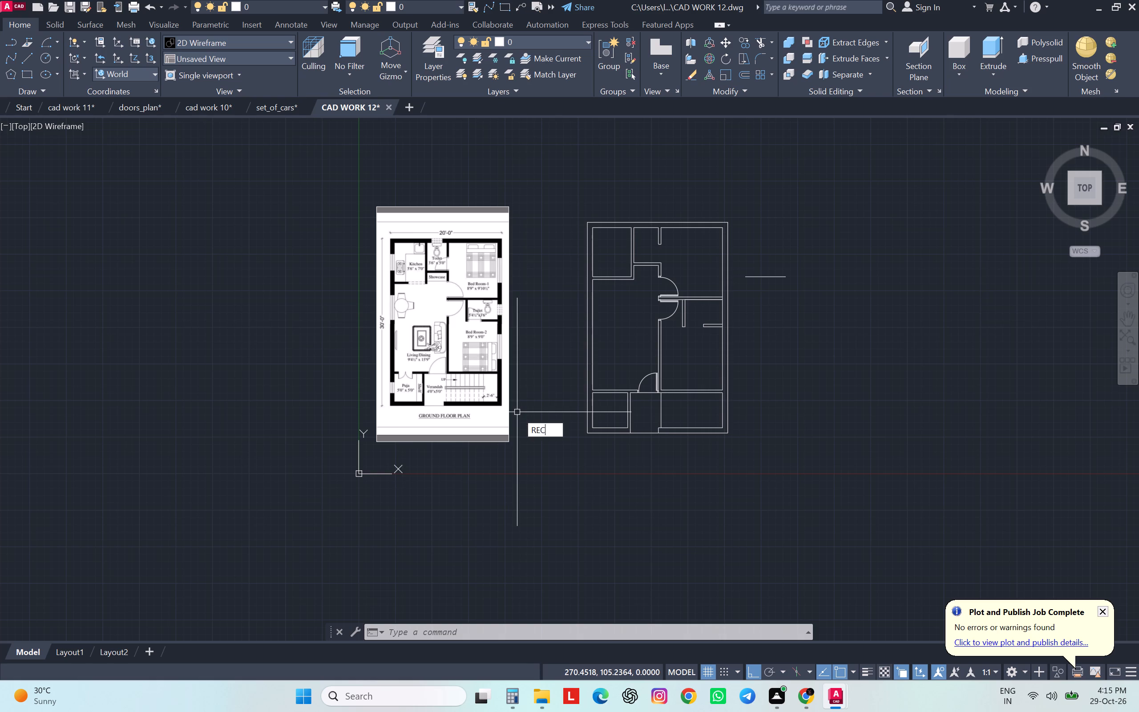
{"action": "key", "text": "space"}
{"action": "left_click", "coordinate": [800, 343]}
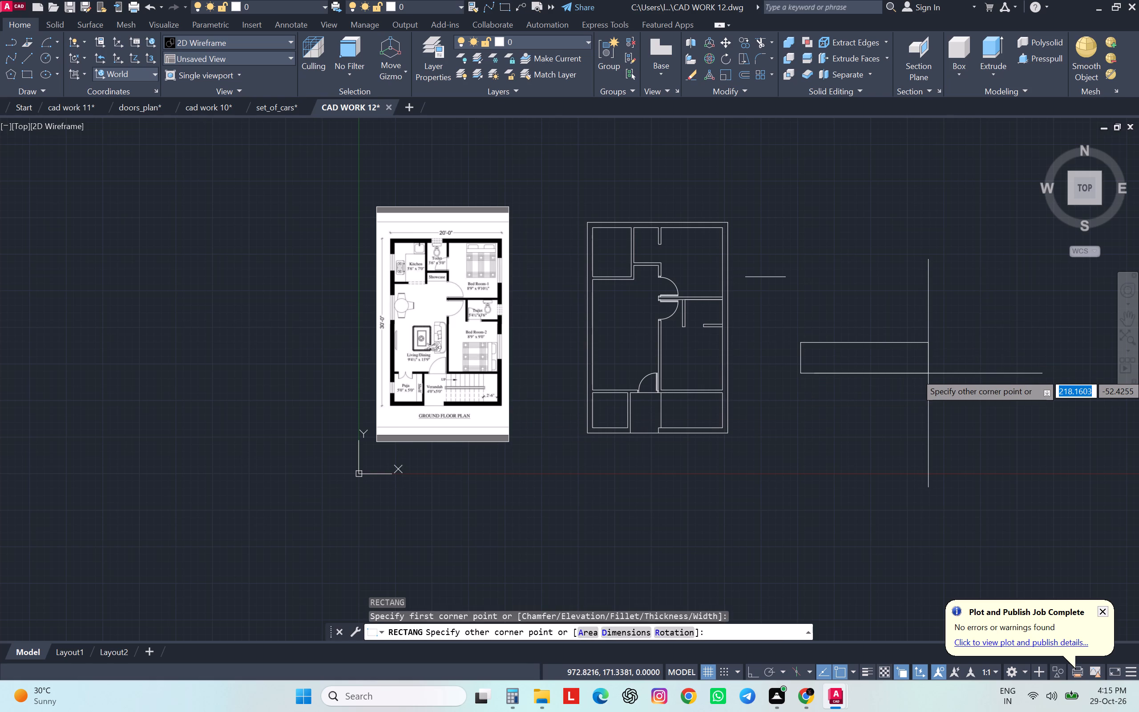
{"action": "type", "text": "50"}
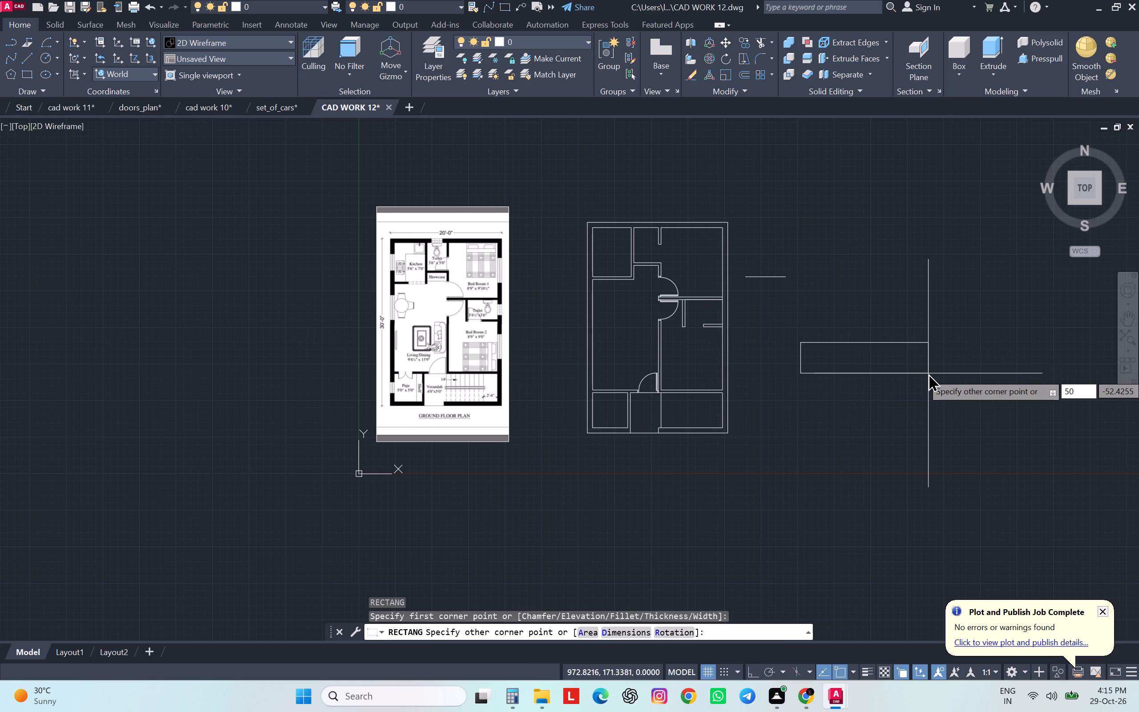
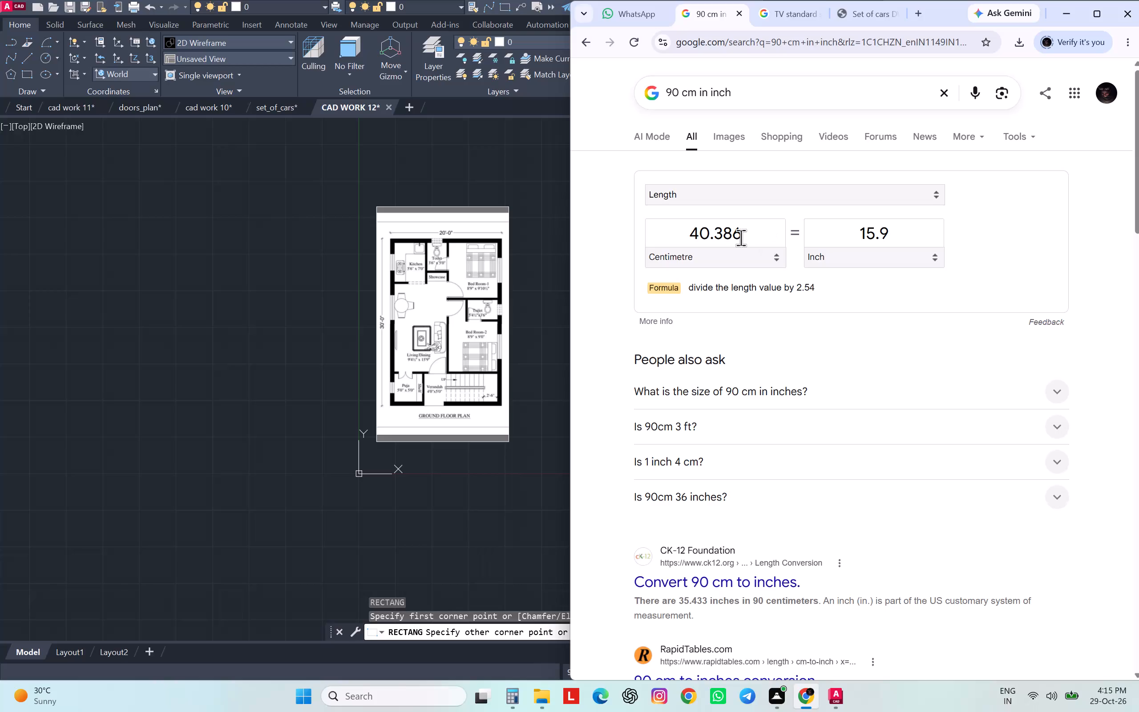
Convert 50 centimetres to inches in the browser's length converter, then return to the drawing.
{"action": "left_click_drag", "start_coordinate": [753, 233], "coordinate": [673, 241]}
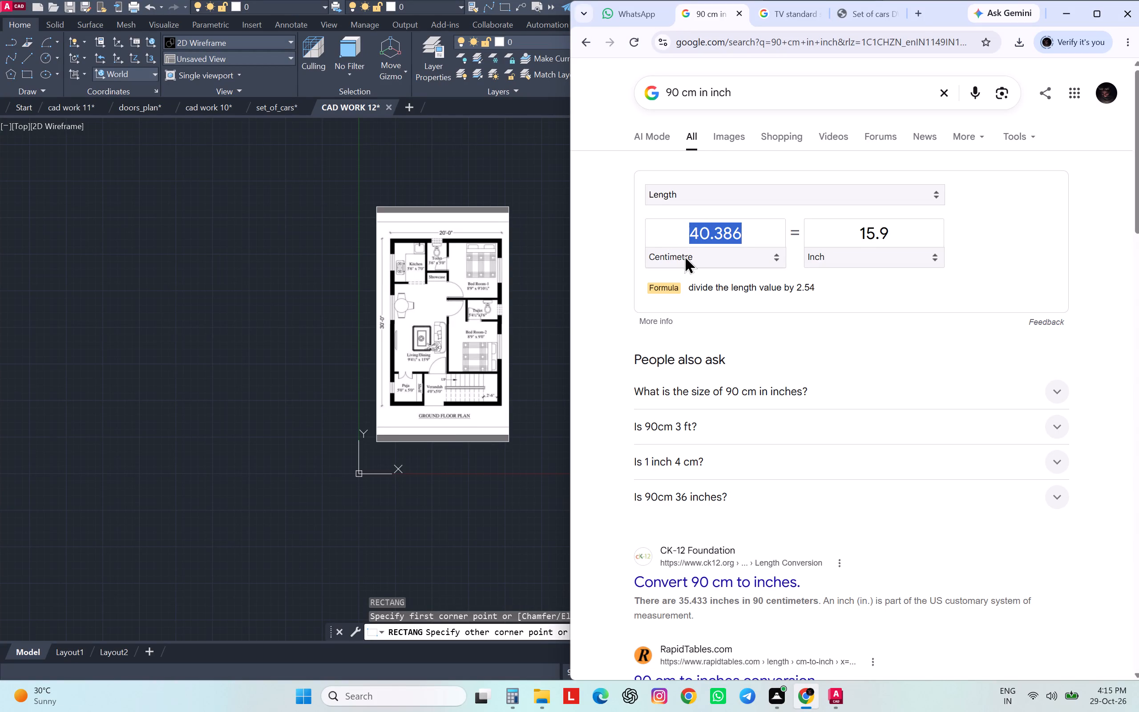
{"action": "key", "text": "5"}
{"action": "key", "text": "0"}
{"action": "key", "text": "Return"}
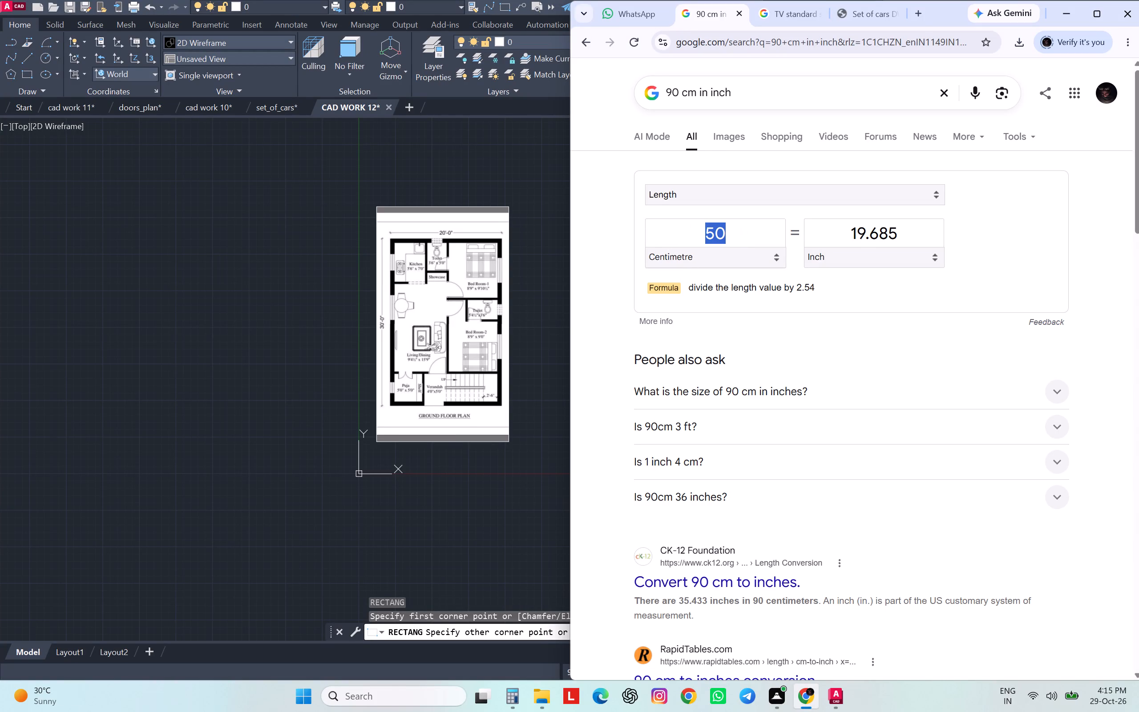
{"action": "left_click", "coordinate": [1061, 16]}
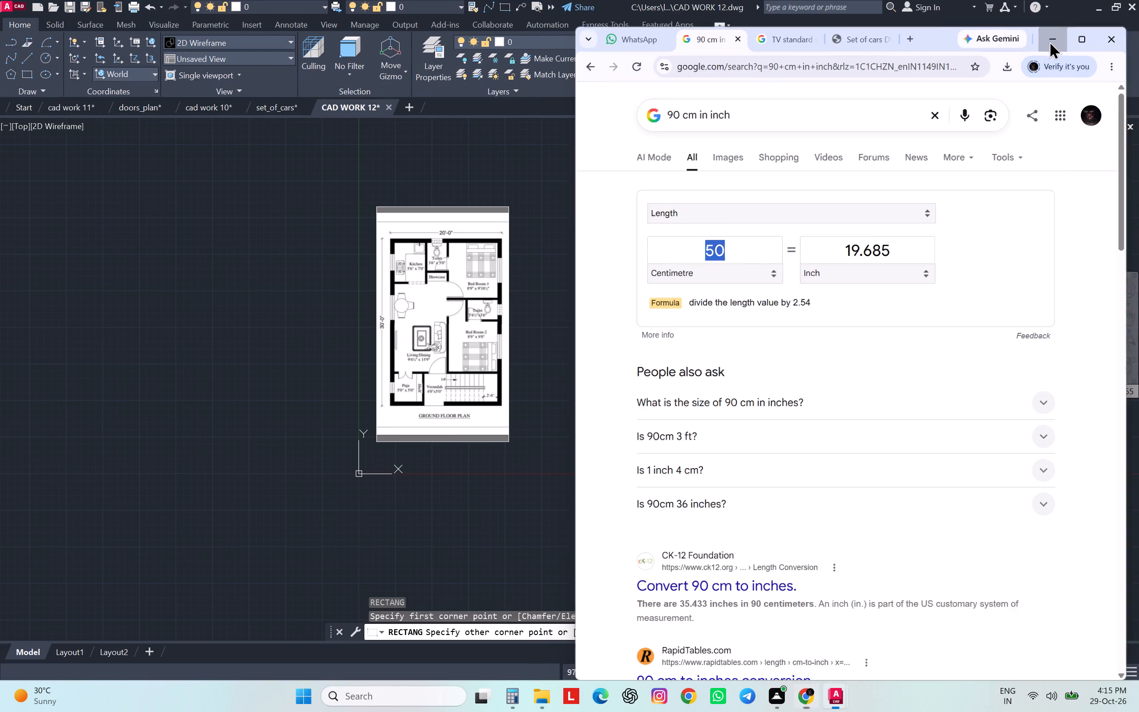
Draw a rectangle 19.6 by 9 units in the empty space east of the drafted floor plan.
{"action": "key", "text": "Escape"}
{"action": "key", "text": "Escape"}
{"action": "key", "text": "Escape"}
{"action": "key", "text": "Escape"}
{"action": "type", "text": "REC"}
{"action": "key", "text": "space"}
{"action": "left_click", "coordinate": [855, 287]}
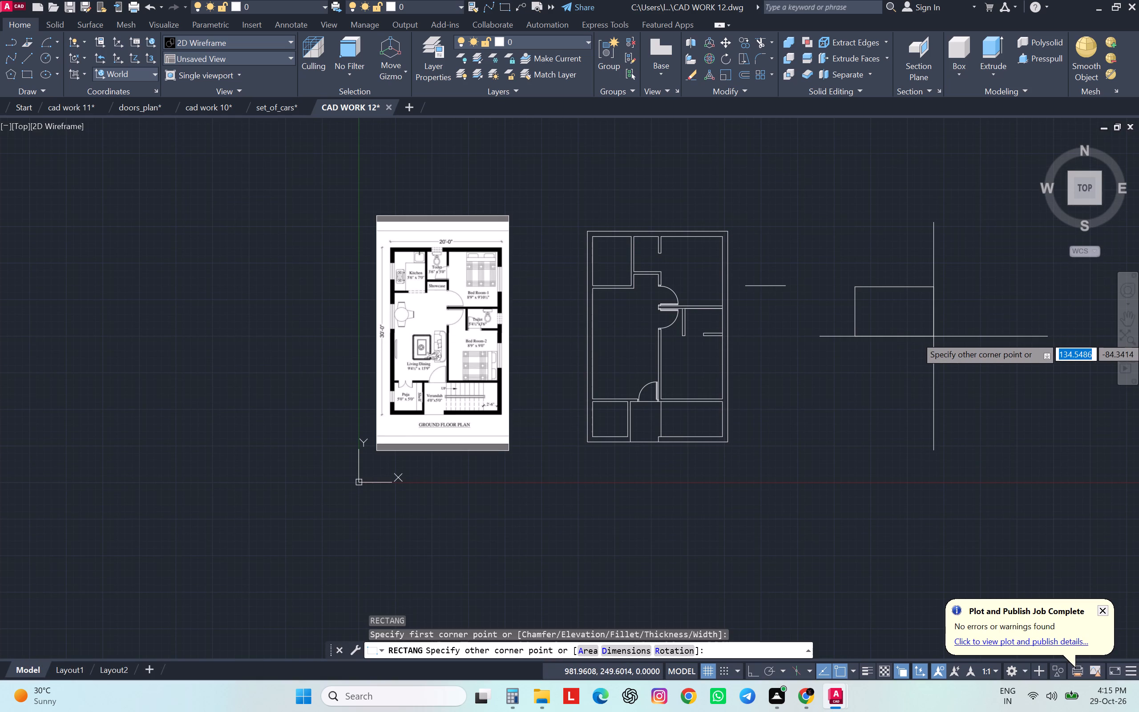
{"action": "type", "text": "19.6"}
{"action": "key", "text": "comma"}
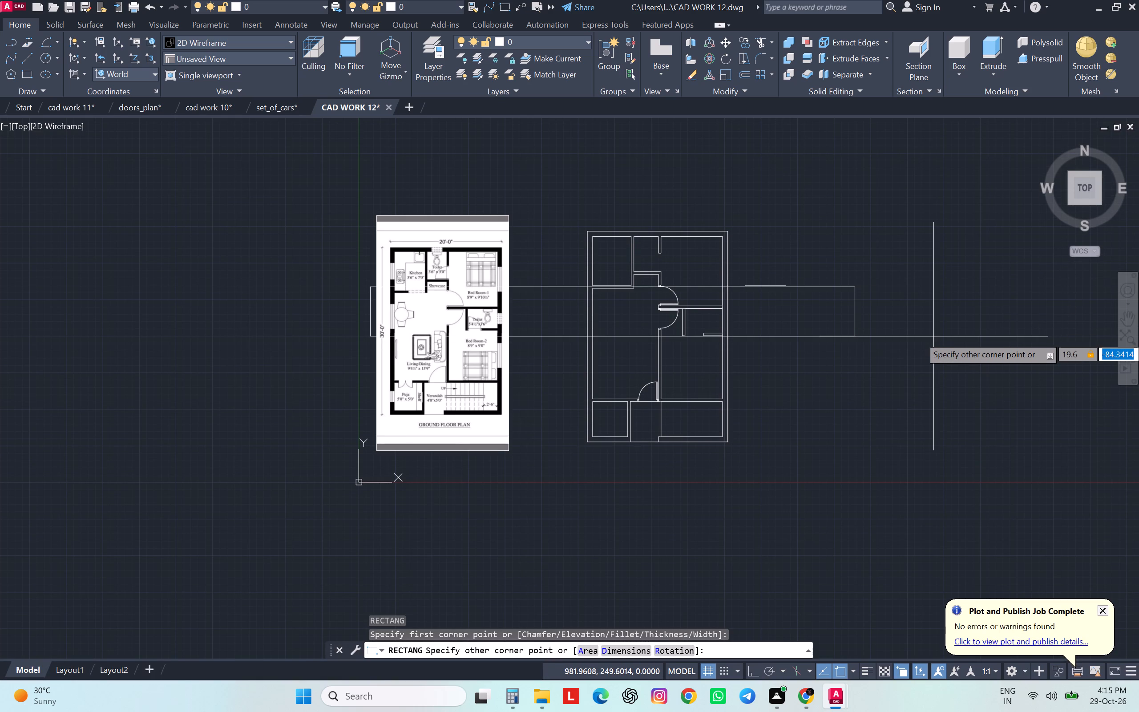
{"action": "key", "text": "9"}
{"action": "key", "text": "Return"}
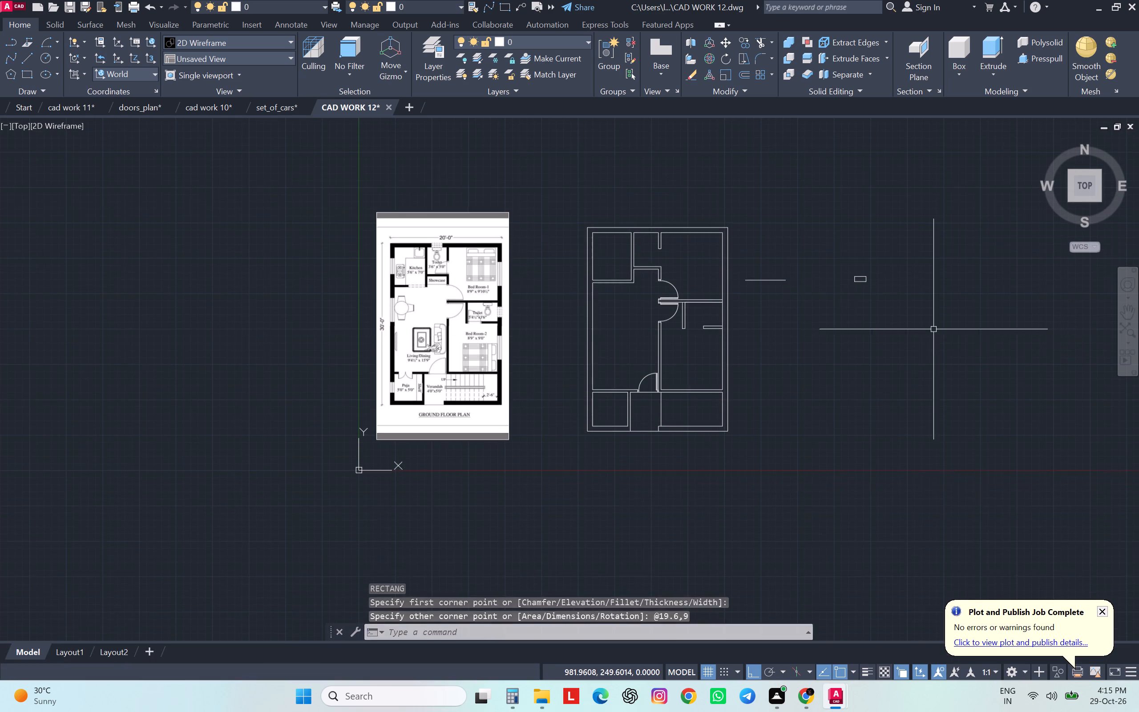
Draw a horizontal centre line across the rectangle between the midpoints of its two short sides.
{"action": "scroll", "coordinate": [865, 282], "scroll_direction": "up", "scroll_amount": 4}
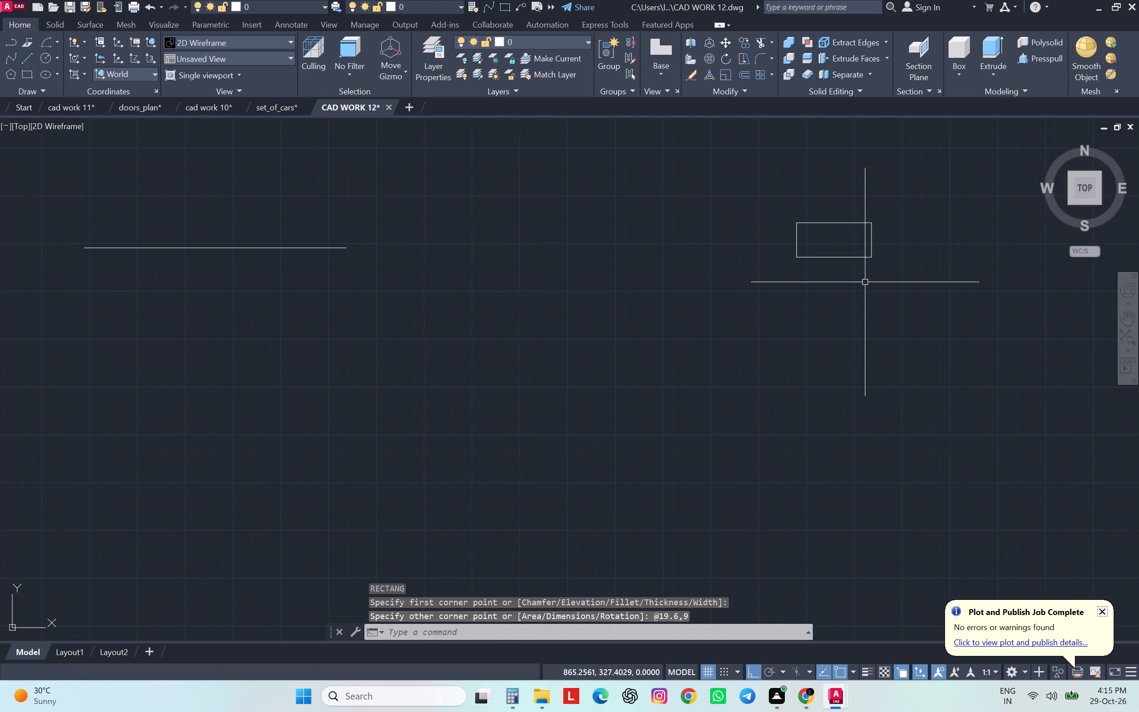
{"action": "key", "text": "l"}
{"action": "key", "text": "space"}
{"action": "left_click", "coordinate": [868, 240]}
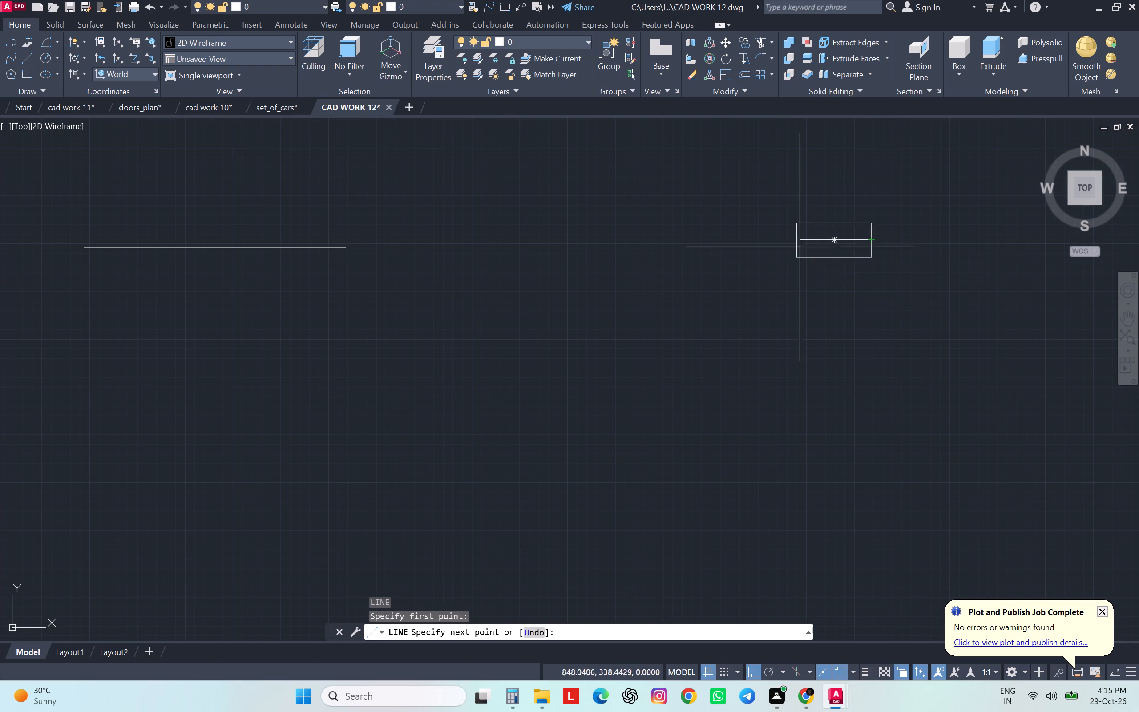
{"action": "left_click", "coordinate": [797, 241]}
{"action": "key", "text": "Escape"}
Define the rectangle and its centre line as a block named W1.
{"action": "left_click", "coordinate": [901, 206]}
{"action": "left_click", "coordinate": [838, 259]}
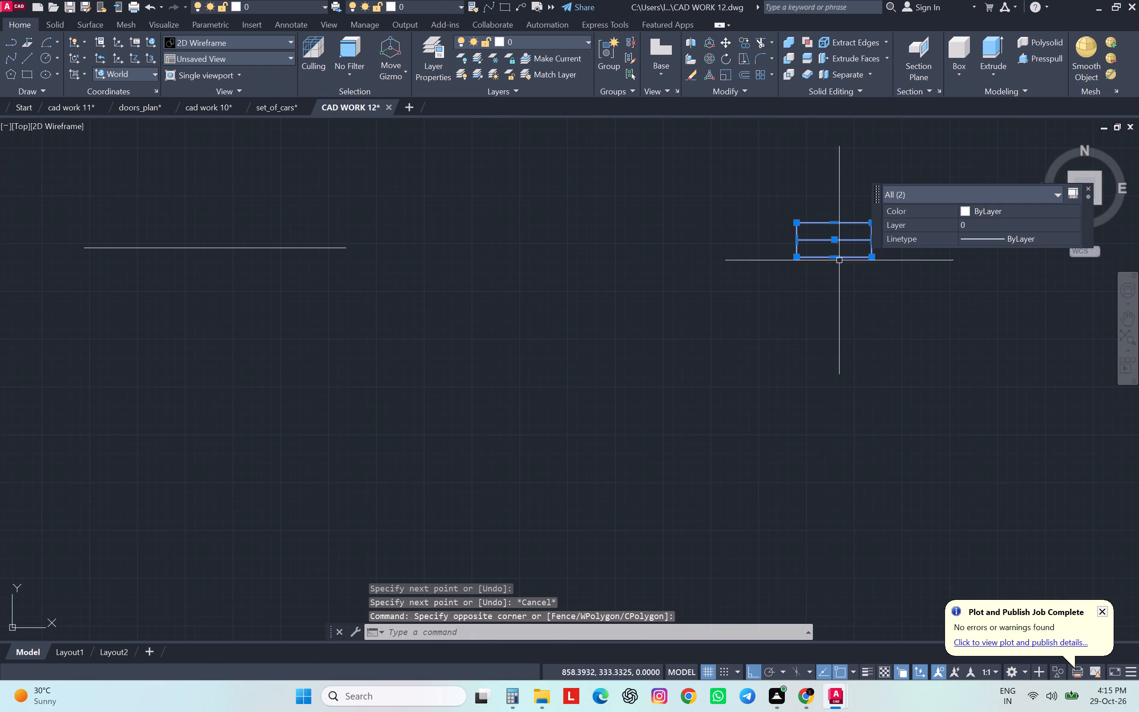
{"action": "type", "text": "B"}
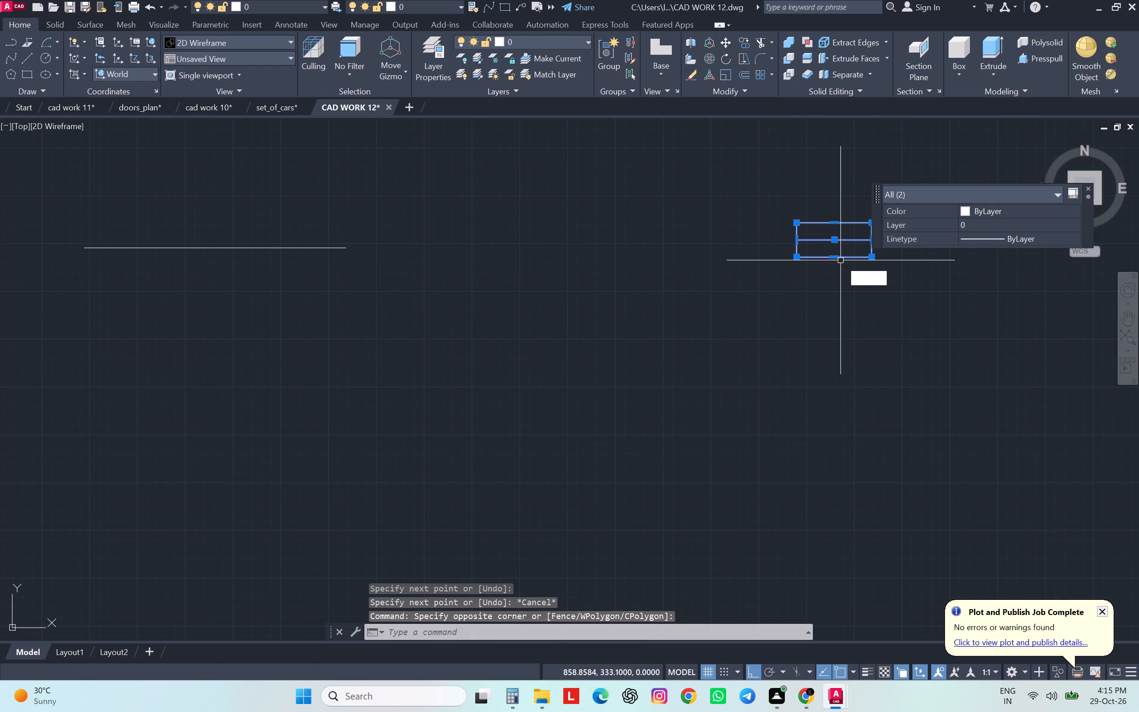
{"action": "key", "text": "space"}
{"action": "type", "text": "W1"}
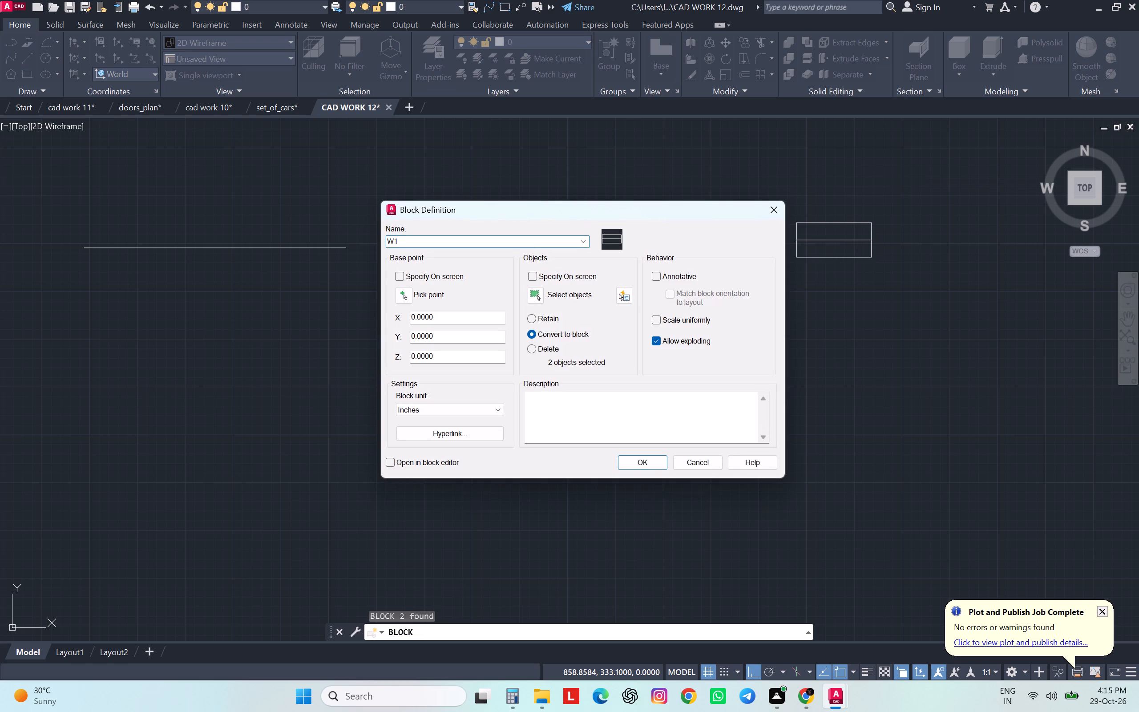
{"action": "key", "text": "Return"}
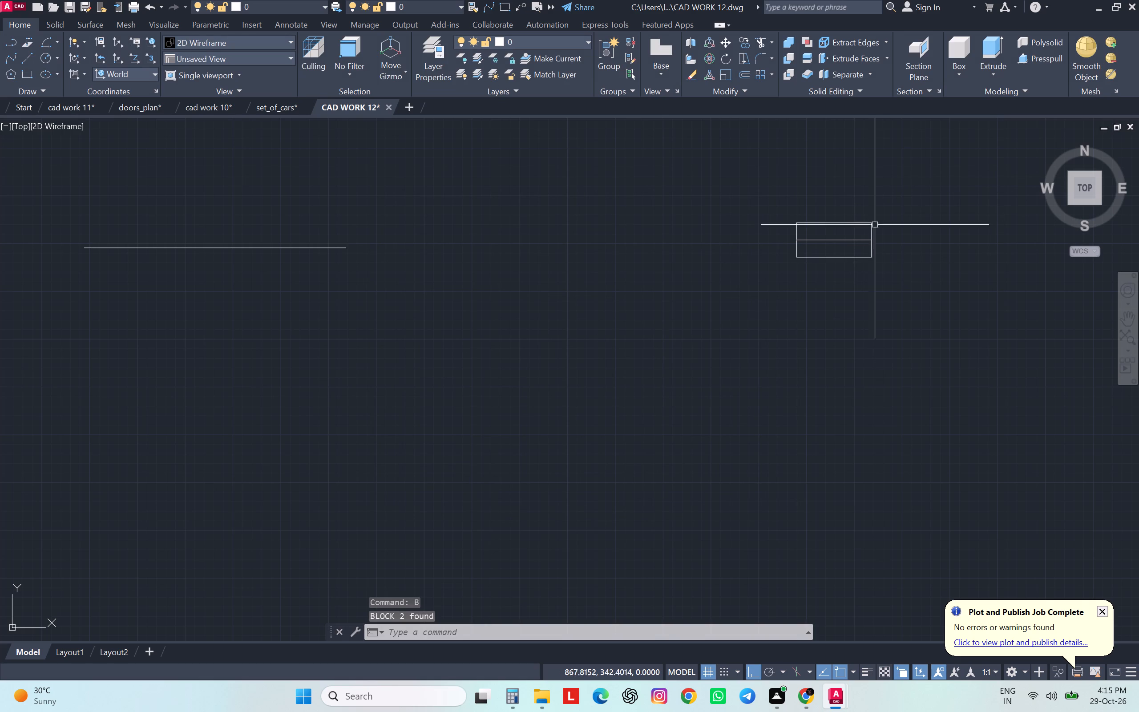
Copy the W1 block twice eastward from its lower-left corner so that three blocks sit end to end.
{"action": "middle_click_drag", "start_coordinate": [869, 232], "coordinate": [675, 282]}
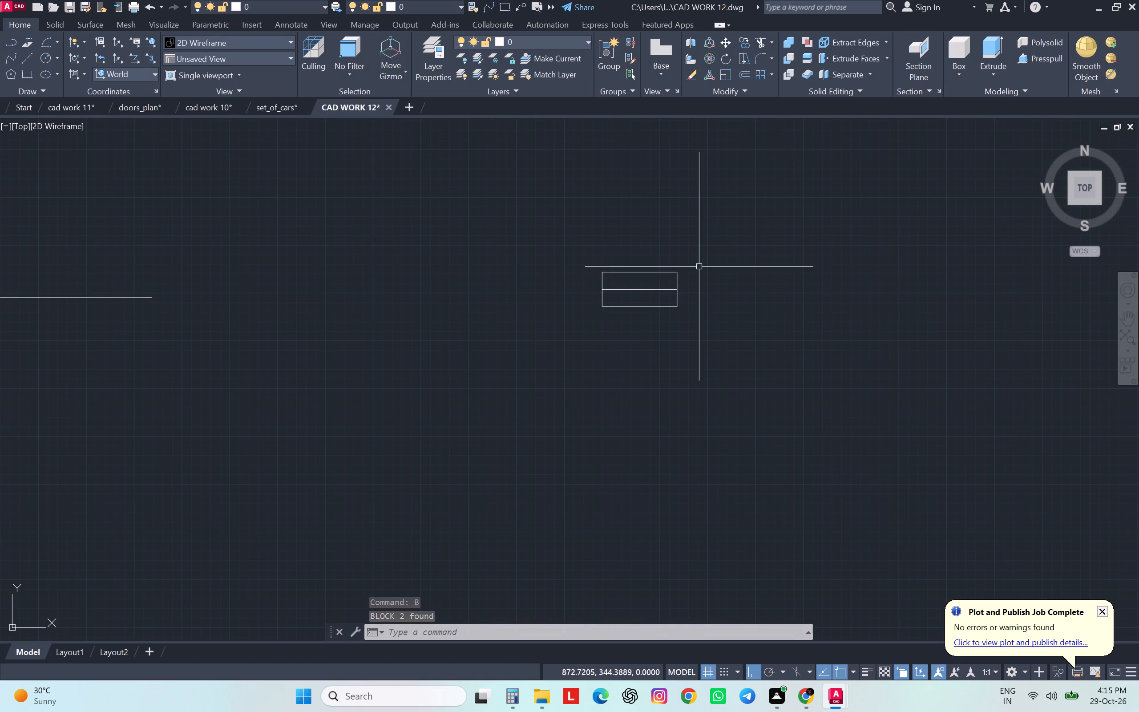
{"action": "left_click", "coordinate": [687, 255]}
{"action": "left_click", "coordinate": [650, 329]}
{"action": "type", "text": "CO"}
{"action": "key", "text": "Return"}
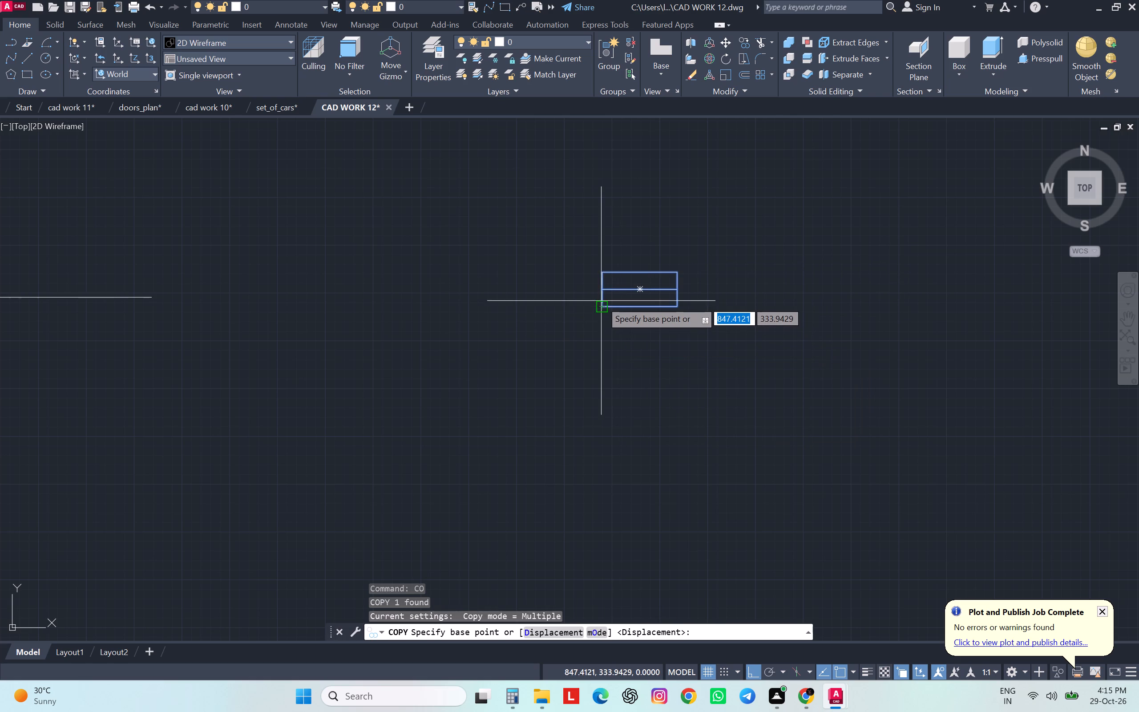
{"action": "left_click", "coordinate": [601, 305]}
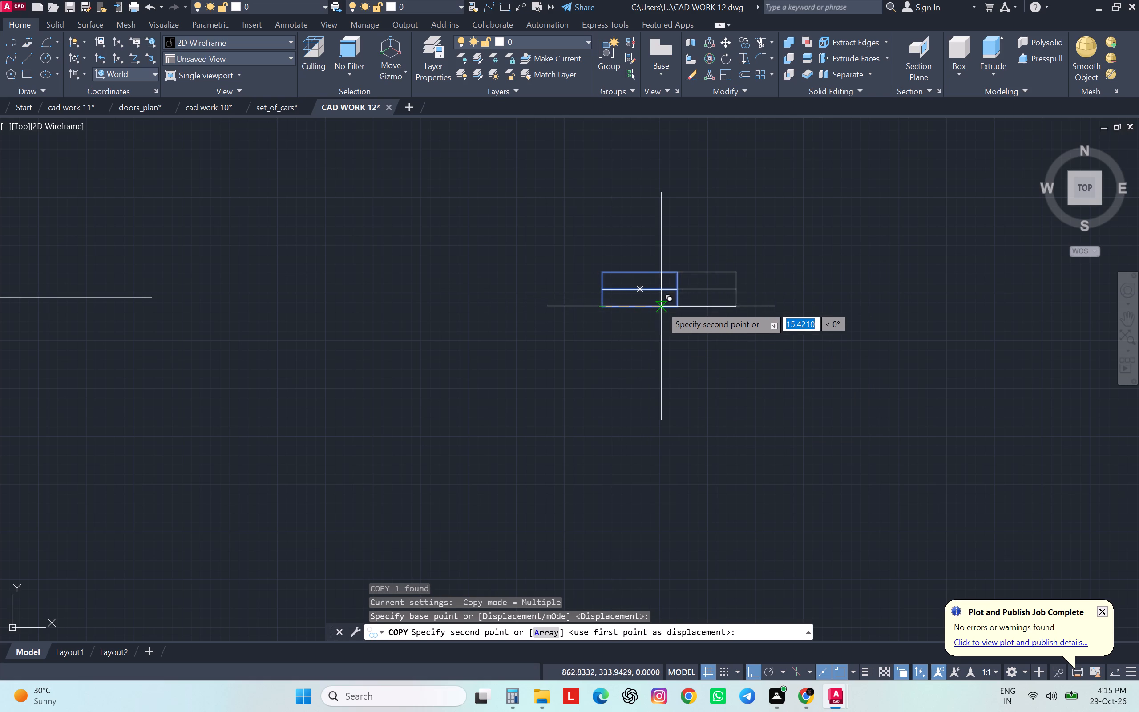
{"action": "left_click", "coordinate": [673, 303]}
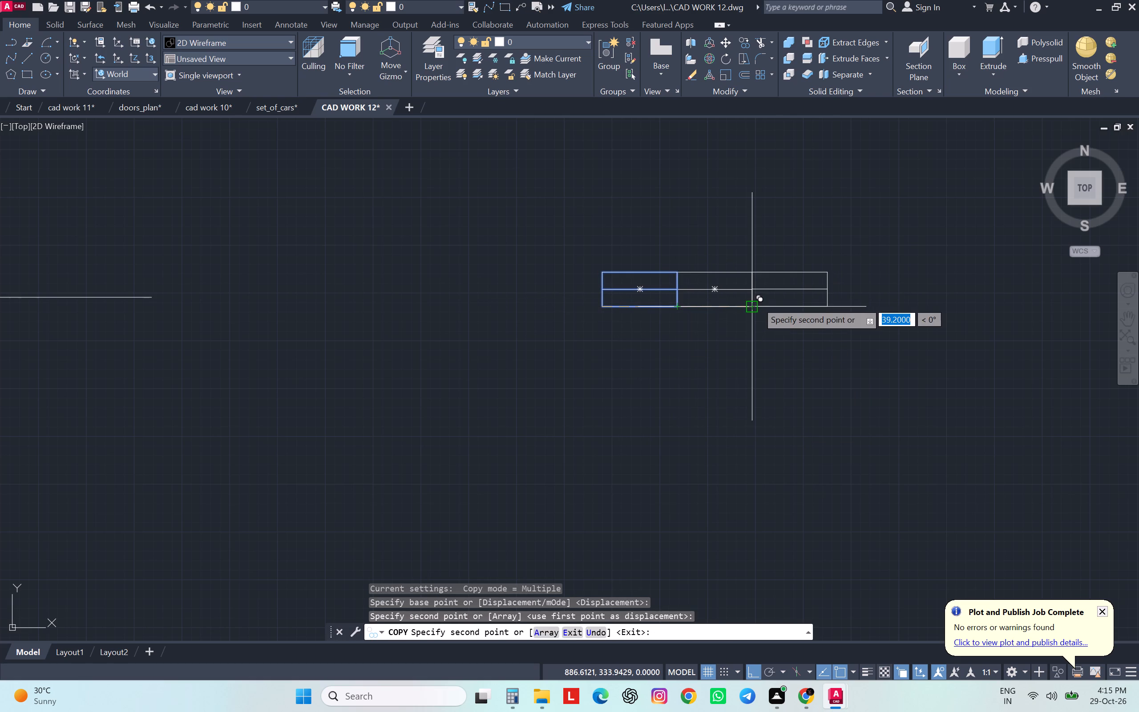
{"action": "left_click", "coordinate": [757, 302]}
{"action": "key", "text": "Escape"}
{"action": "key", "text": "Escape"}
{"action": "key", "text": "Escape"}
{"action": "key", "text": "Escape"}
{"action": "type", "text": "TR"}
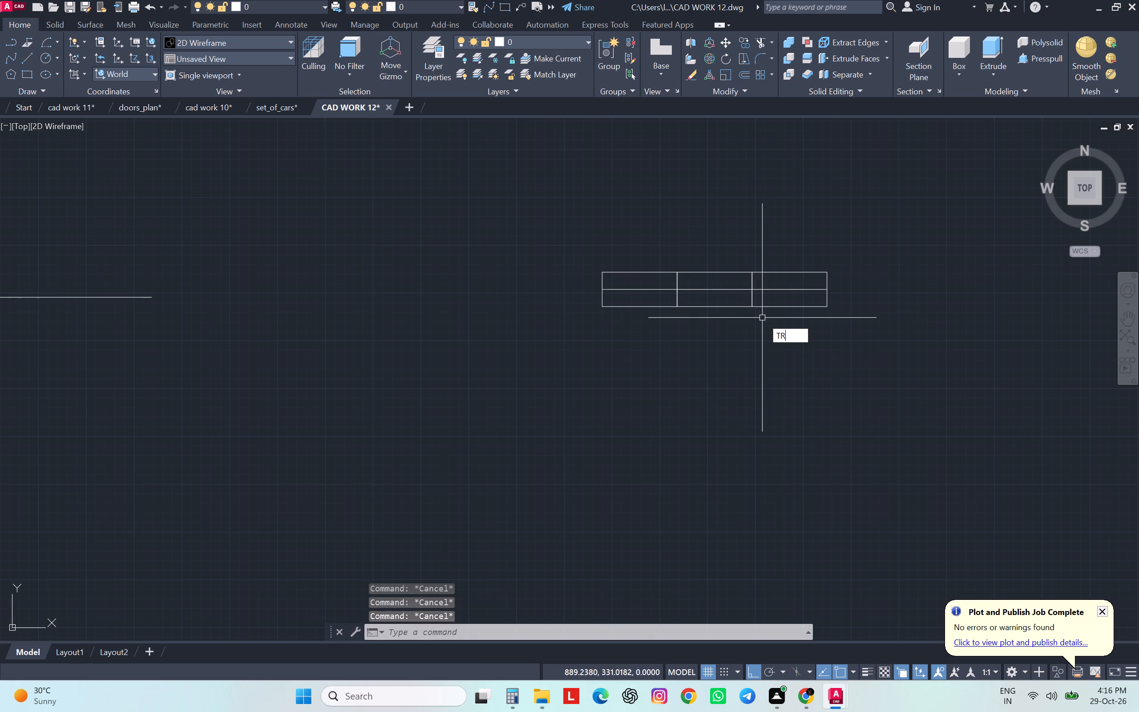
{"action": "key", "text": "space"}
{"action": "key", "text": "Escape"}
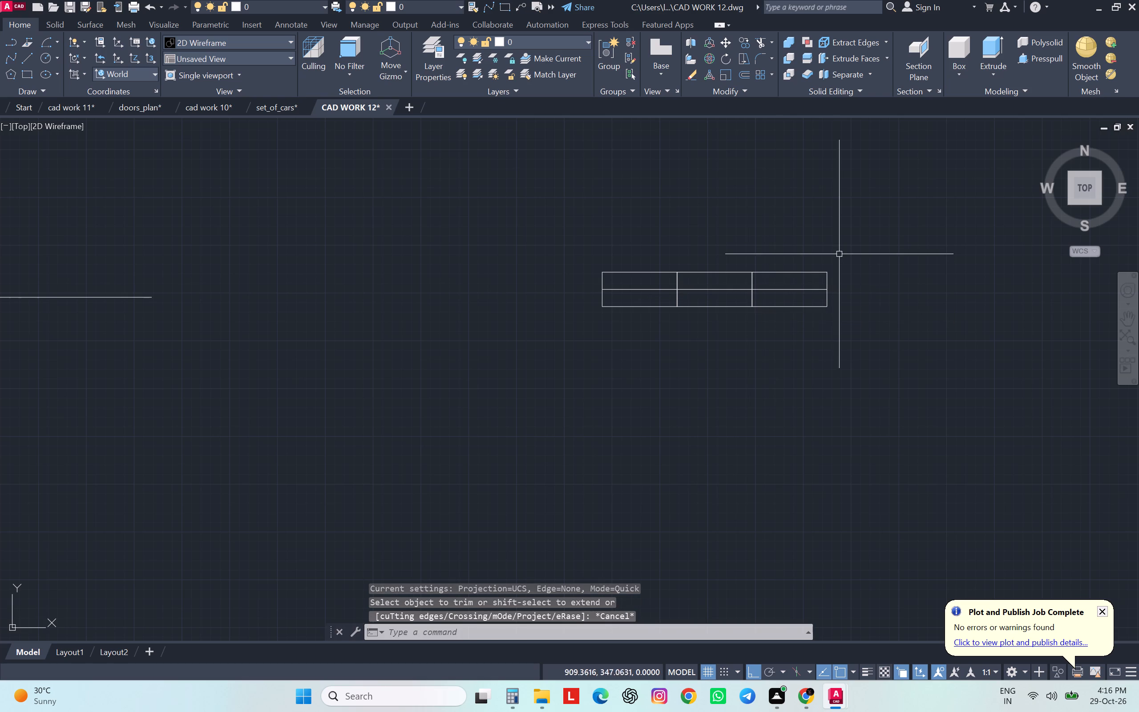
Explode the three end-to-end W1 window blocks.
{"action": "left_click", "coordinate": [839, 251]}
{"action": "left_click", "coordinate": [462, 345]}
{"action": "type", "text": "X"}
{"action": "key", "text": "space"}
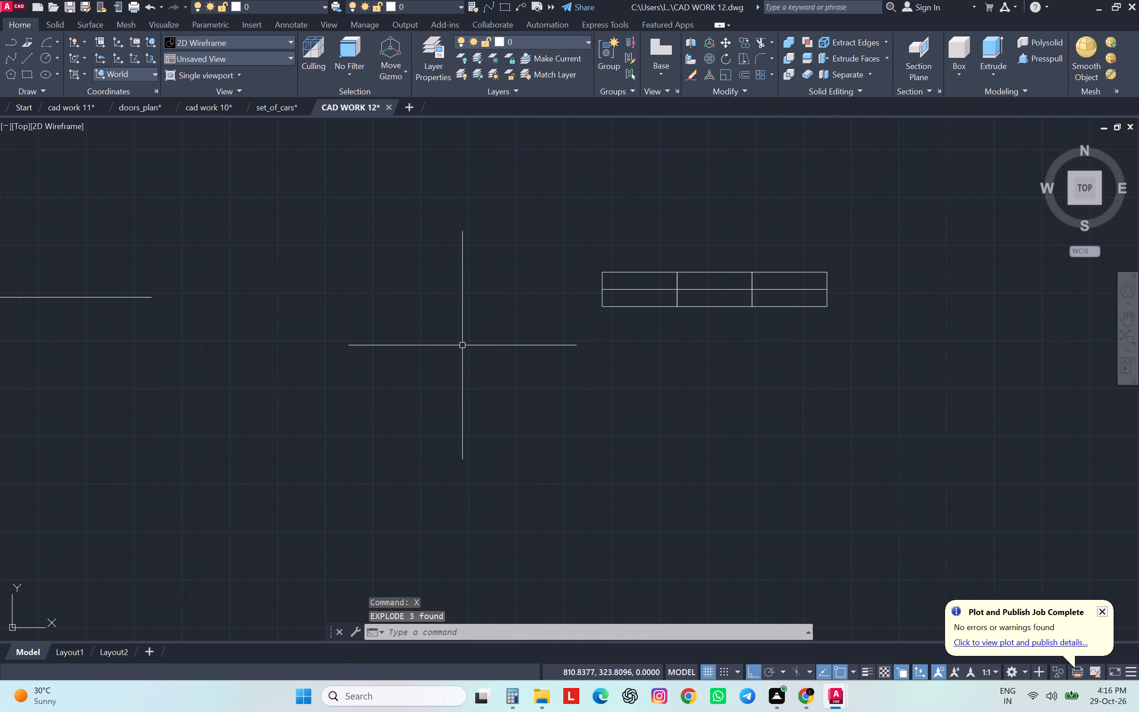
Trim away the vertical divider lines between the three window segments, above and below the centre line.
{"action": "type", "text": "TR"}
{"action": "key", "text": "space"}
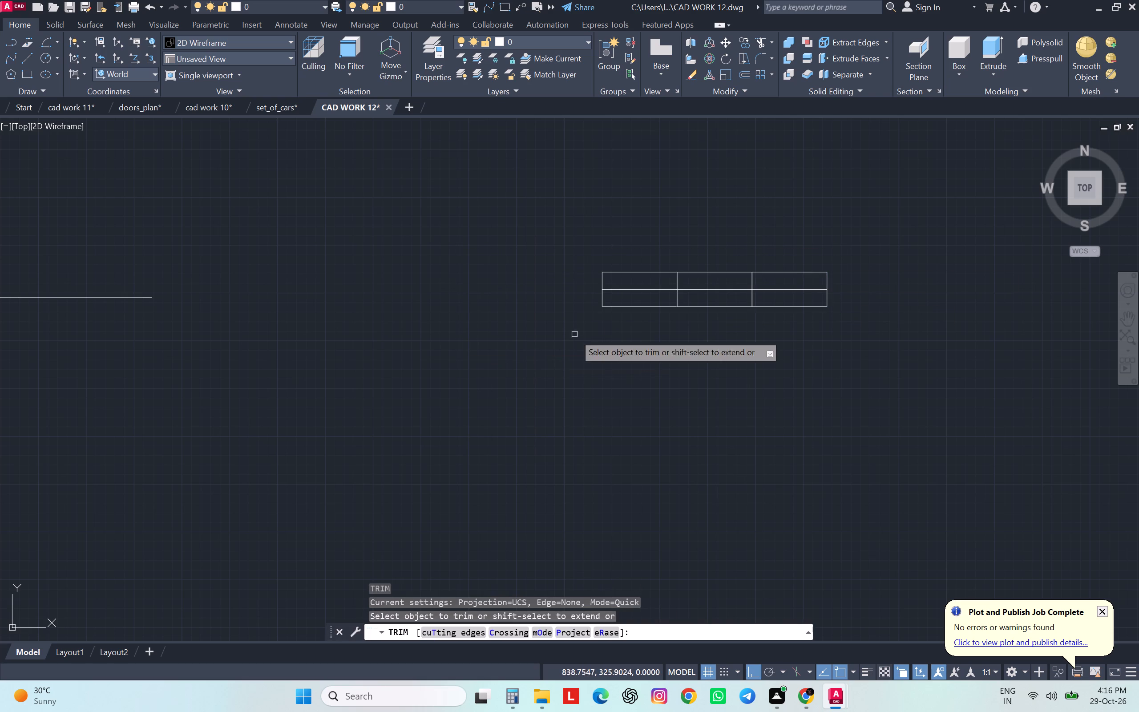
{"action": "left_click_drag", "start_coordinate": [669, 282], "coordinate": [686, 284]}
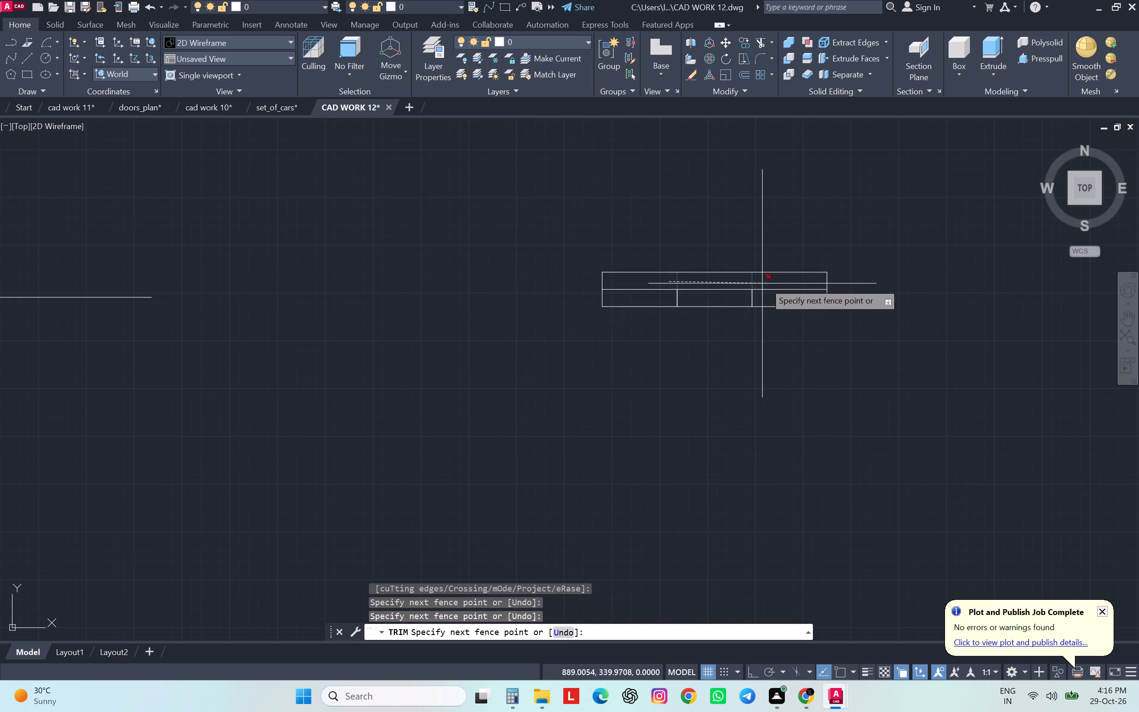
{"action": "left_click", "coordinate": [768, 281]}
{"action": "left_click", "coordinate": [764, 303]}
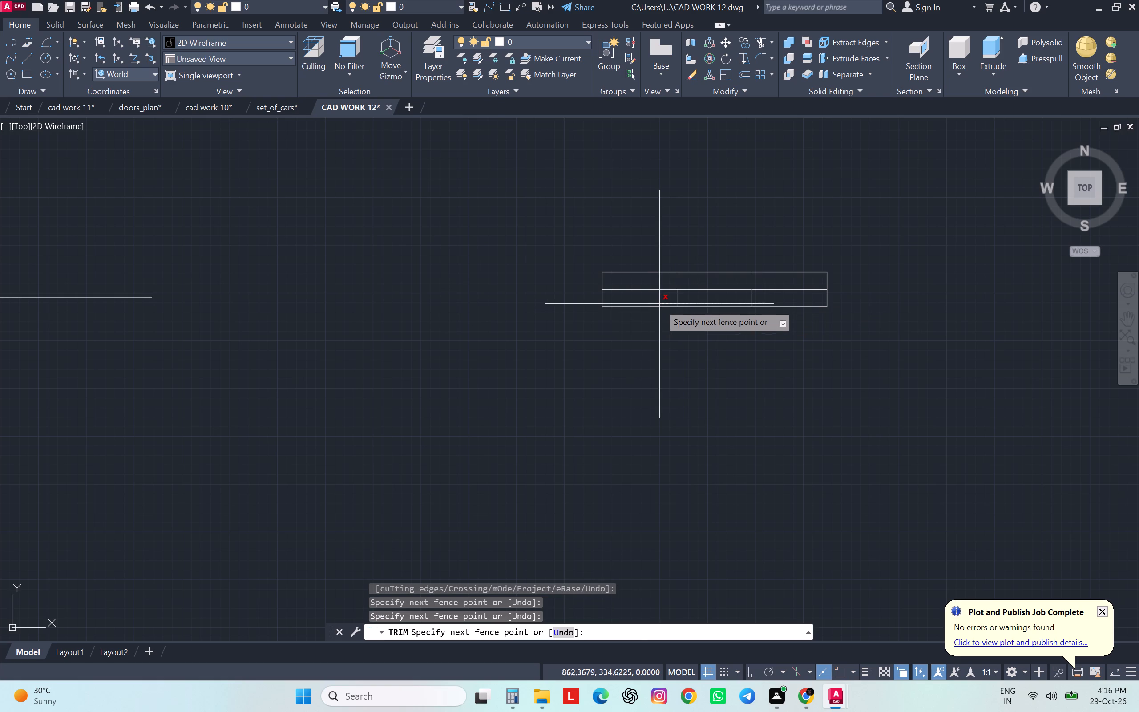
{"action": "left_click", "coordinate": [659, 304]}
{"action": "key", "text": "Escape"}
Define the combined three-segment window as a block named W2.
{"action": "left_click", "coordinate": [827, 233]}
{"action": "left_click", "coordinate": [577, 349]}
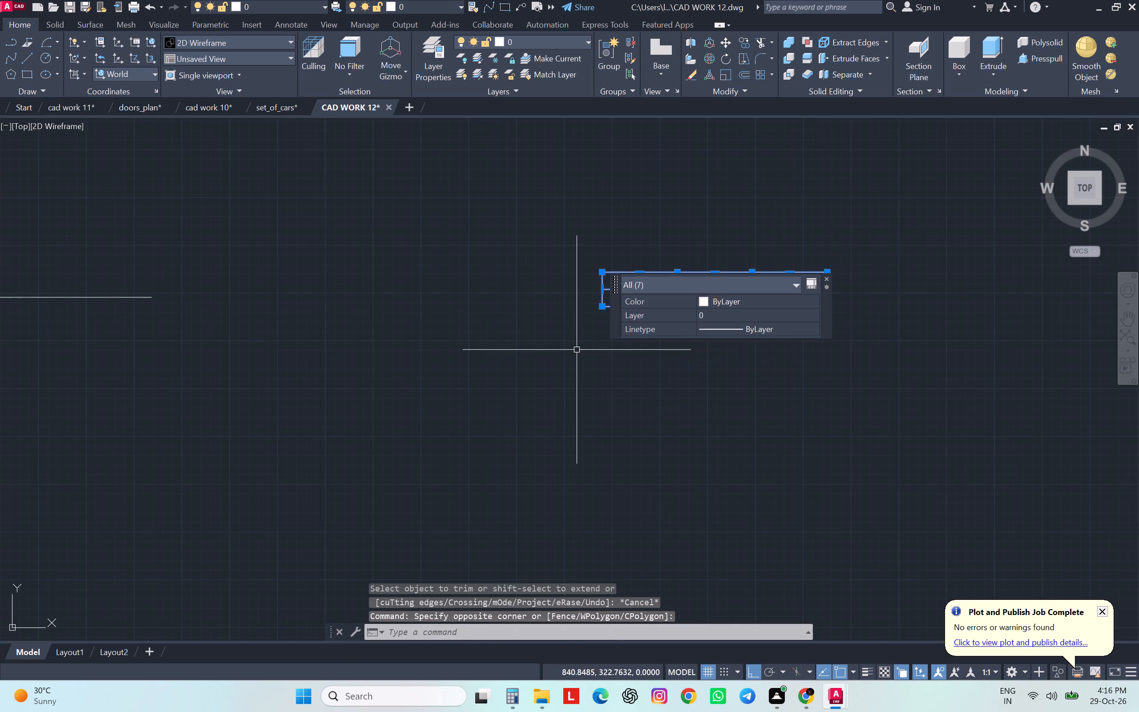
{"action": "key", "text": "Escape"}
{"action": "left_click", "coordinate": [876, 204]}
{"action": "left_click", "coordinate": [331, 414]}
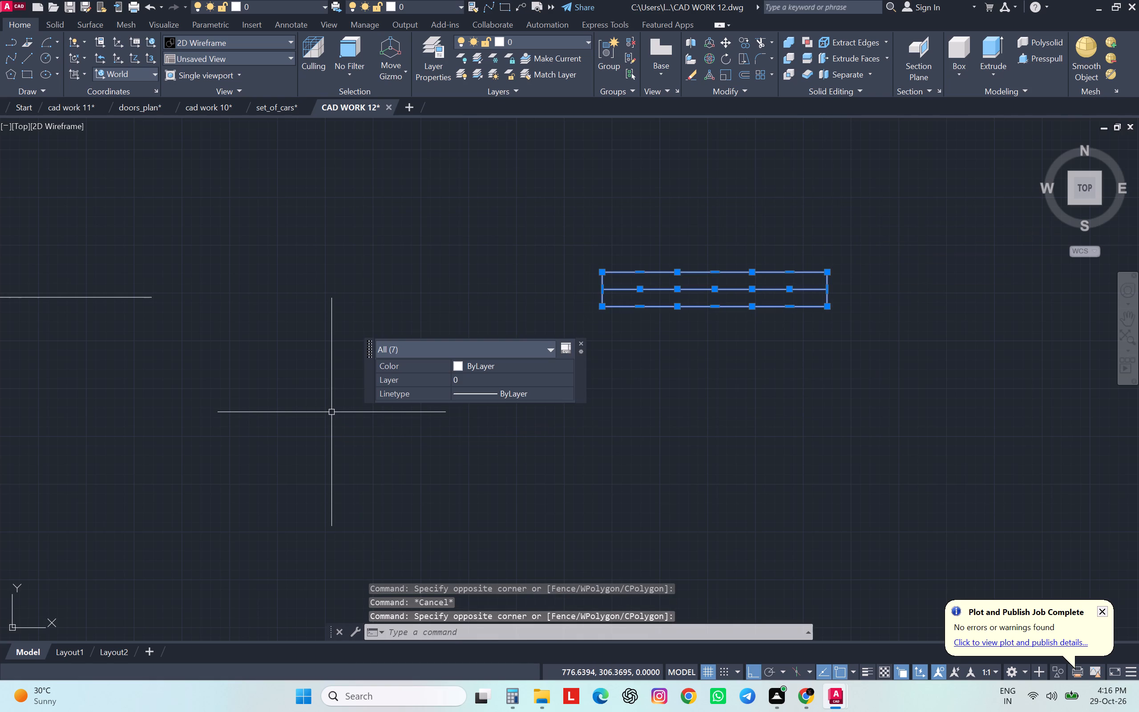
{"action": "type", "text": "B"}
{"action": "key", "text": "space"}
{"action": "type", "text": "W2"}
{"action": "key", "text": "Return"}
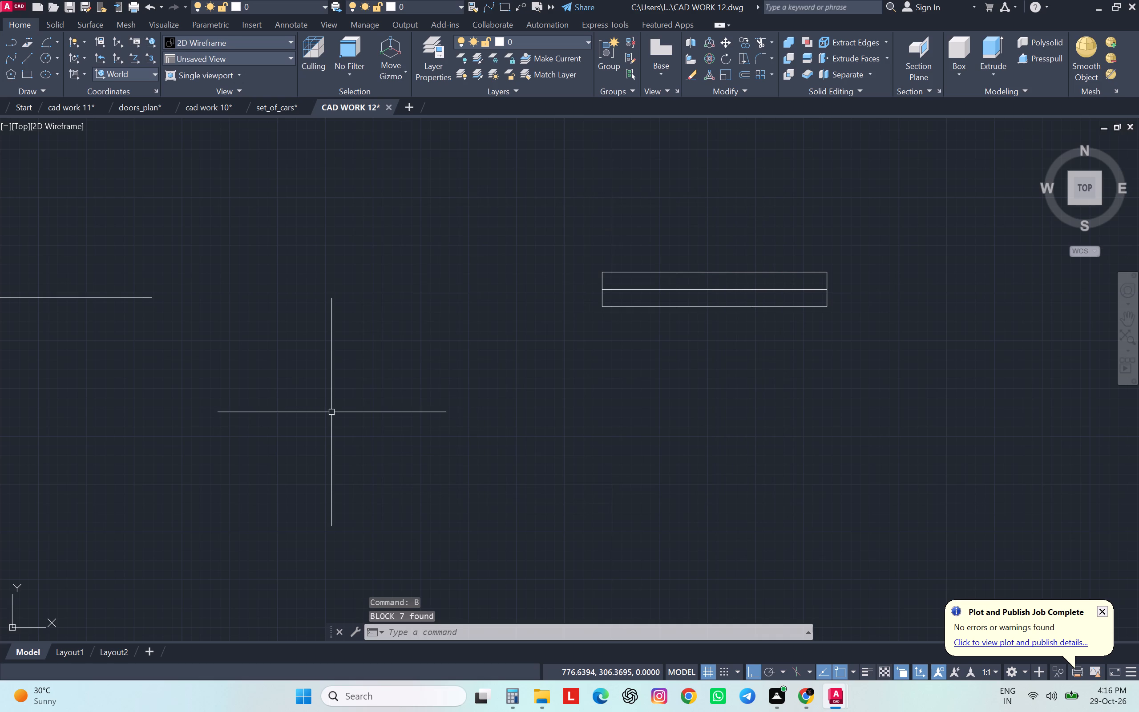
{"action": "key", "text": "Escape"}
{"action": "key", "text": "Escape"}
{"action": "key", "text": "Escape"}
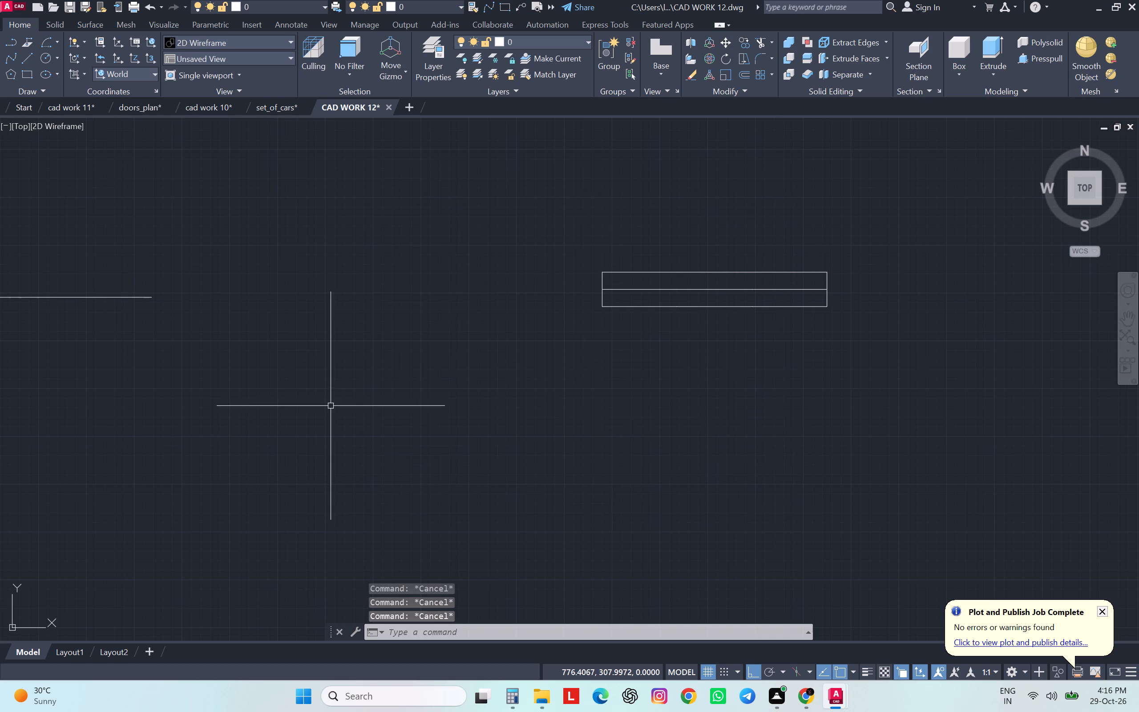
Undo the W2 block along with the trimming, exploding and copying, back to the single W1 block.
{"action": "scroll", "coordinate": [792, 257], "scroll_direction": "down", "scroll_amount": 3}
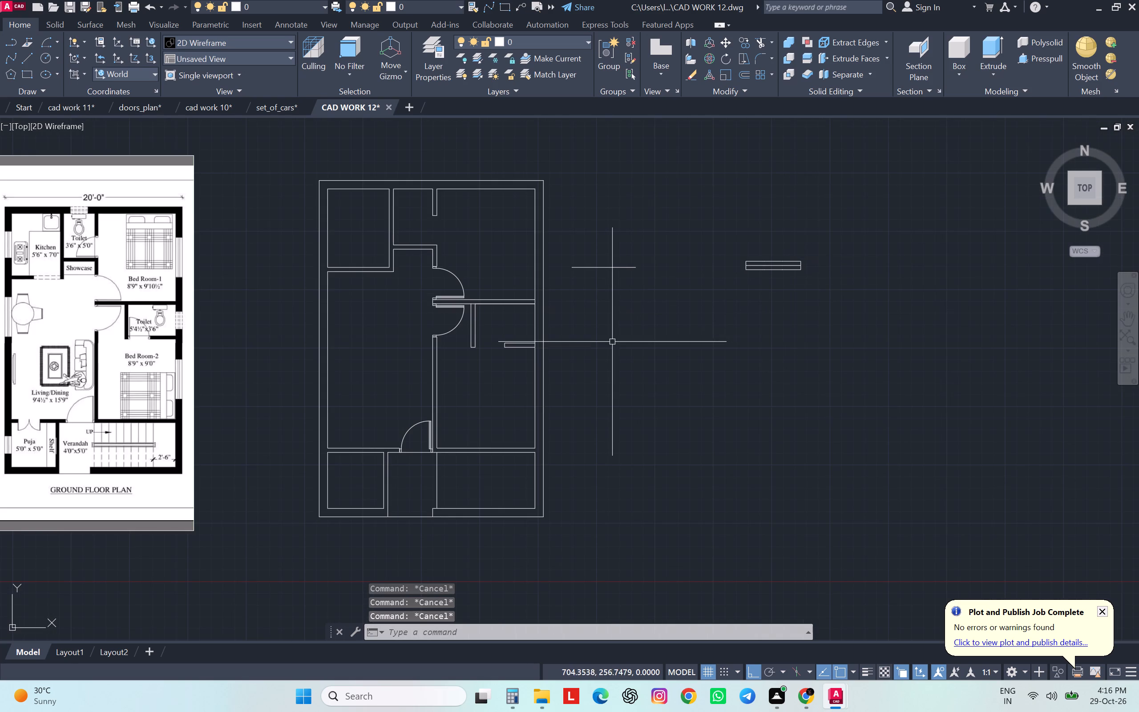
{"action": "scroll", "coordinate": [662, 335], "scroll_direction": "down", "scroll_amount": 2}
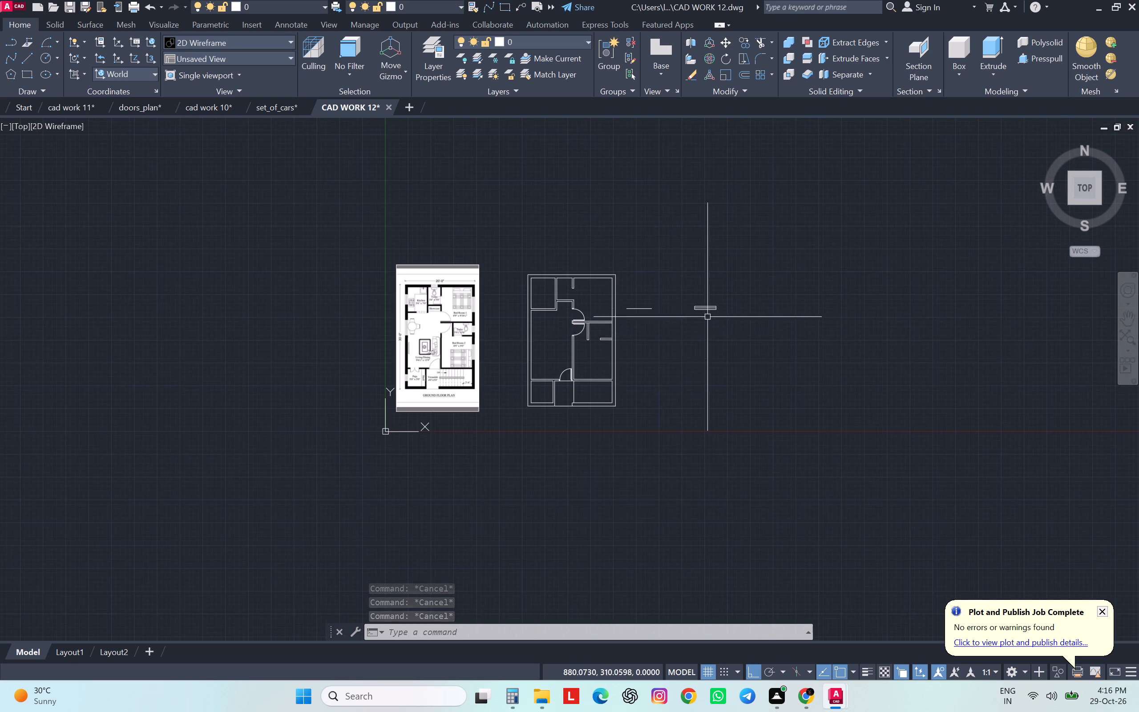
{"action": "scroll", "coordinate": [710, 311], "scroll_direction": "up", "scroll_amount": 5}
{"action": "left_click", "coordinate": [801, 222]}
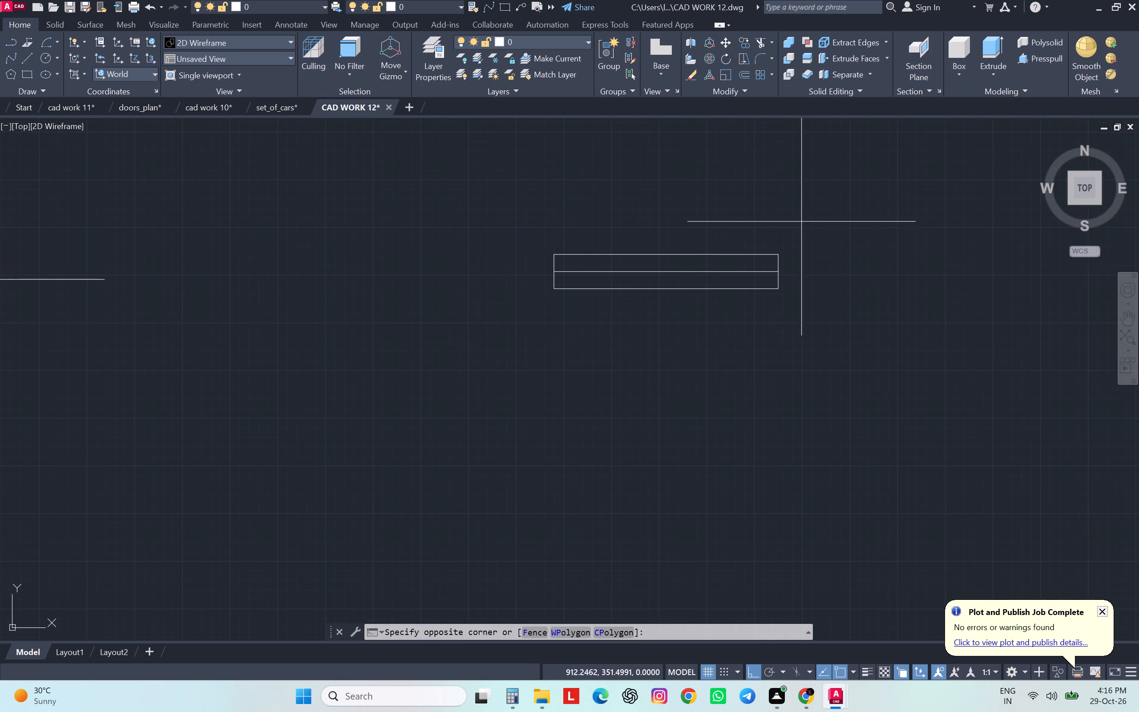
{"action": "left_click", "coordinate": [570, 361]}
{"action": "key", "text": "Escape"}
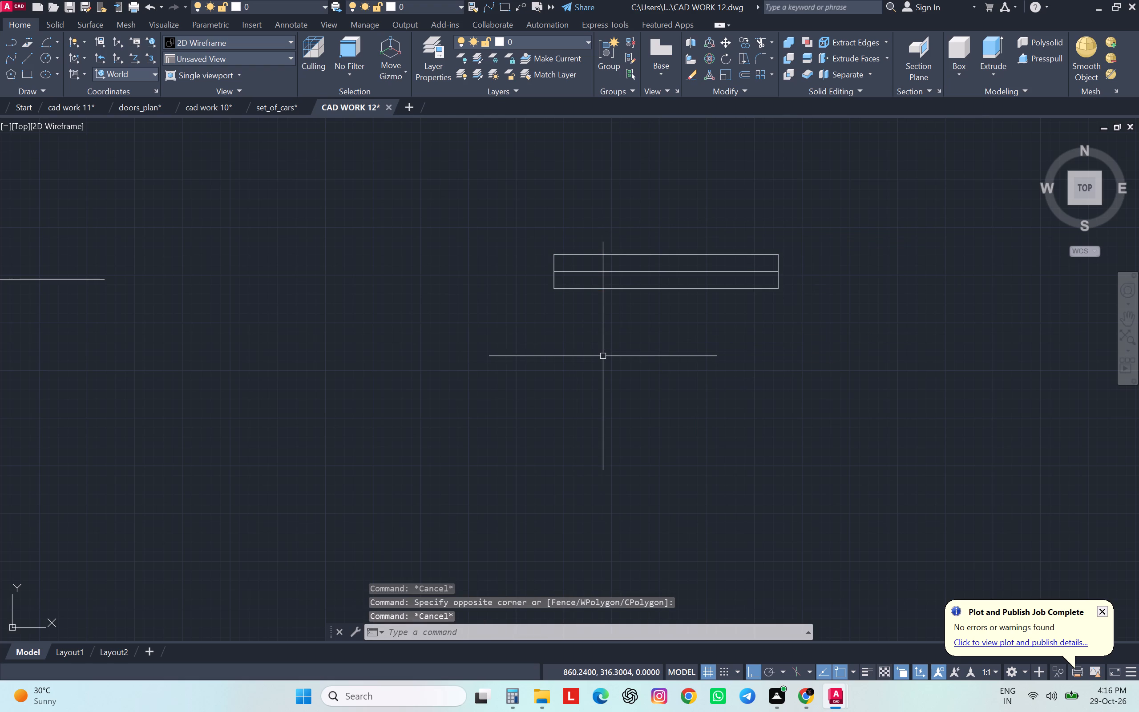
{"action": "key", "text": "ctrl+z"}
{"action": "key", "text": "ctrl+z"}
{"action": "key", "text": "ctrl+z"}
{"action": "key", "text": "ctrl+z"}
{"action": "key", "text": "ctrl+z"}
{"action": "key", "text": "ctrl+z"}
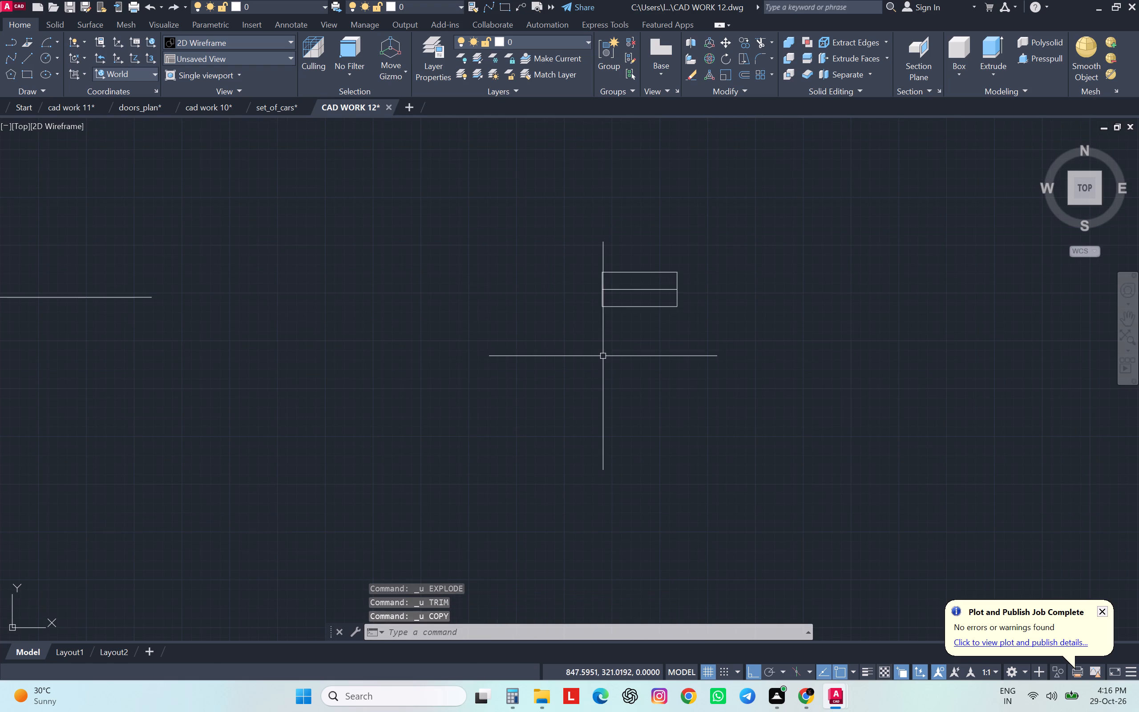
Copy the W1 block from its lower-left corner about 30 units straight below the original.
{"action": "left_click", "coordinate": [674, 303]}
{"action": "left_click", "coordinate": [585, 301]}
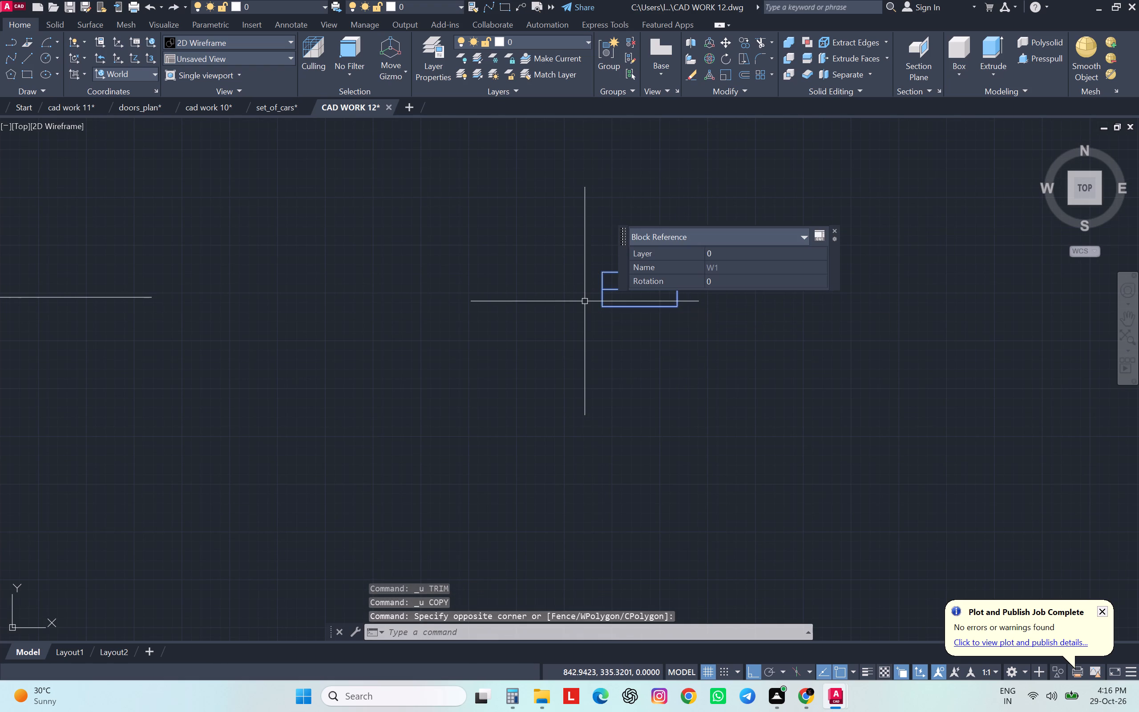
{"action": "type", "text": "CO"}
{"action": "key", "text": "Return"}
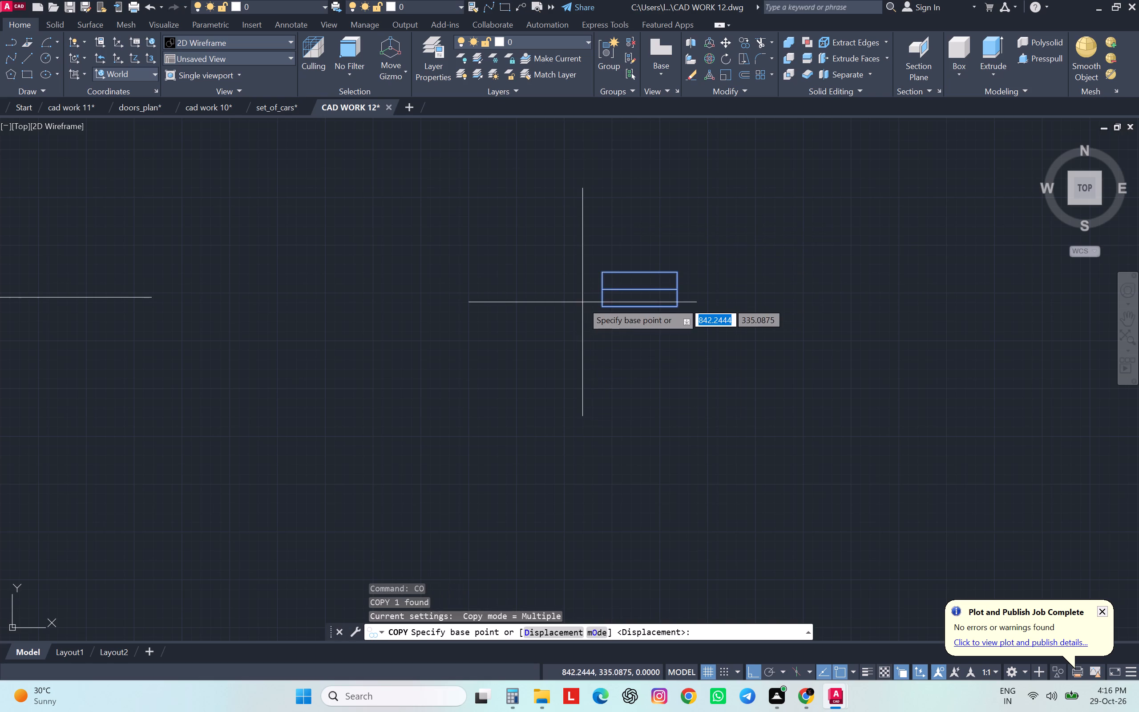
{"action": "left_click", "coordinate": [600, 306]}
{"action": "left_click", "coordinate": [596, 422]}
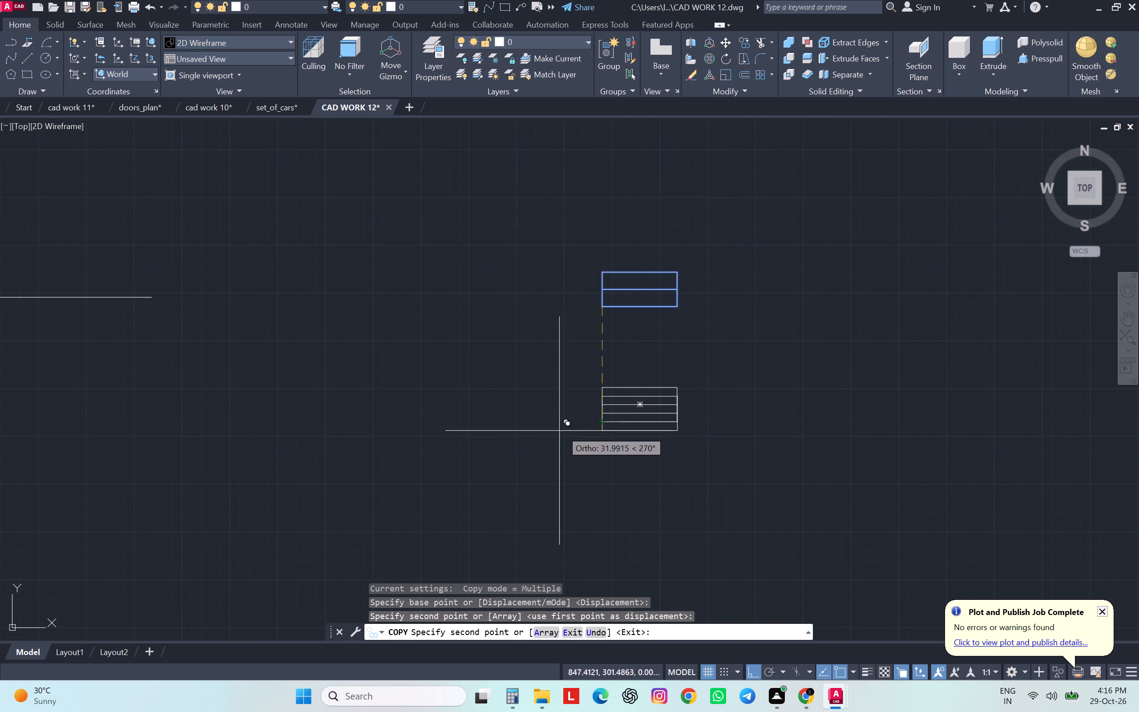
{"action": "key", "text": "Escape"}
Copy the lower W1 block twice from its lower-left corner, end to end, to form a row of three segments.
{"action": "left_click", "coordinate": [718, 387]}
{"action": "left_click", "coordinate": [660, 441]}
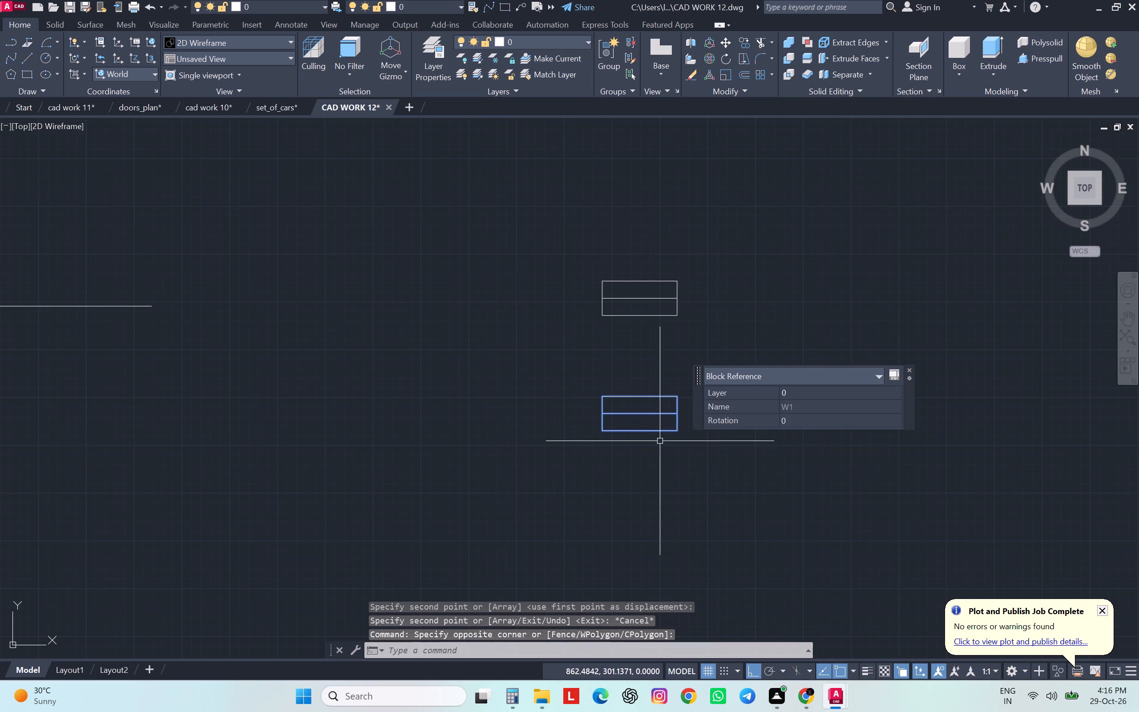
{"action": "type", "text": "CO"}
{"action": "key", "text": "space"}
{"action": "left_click", "coordinate": [607, 431]}
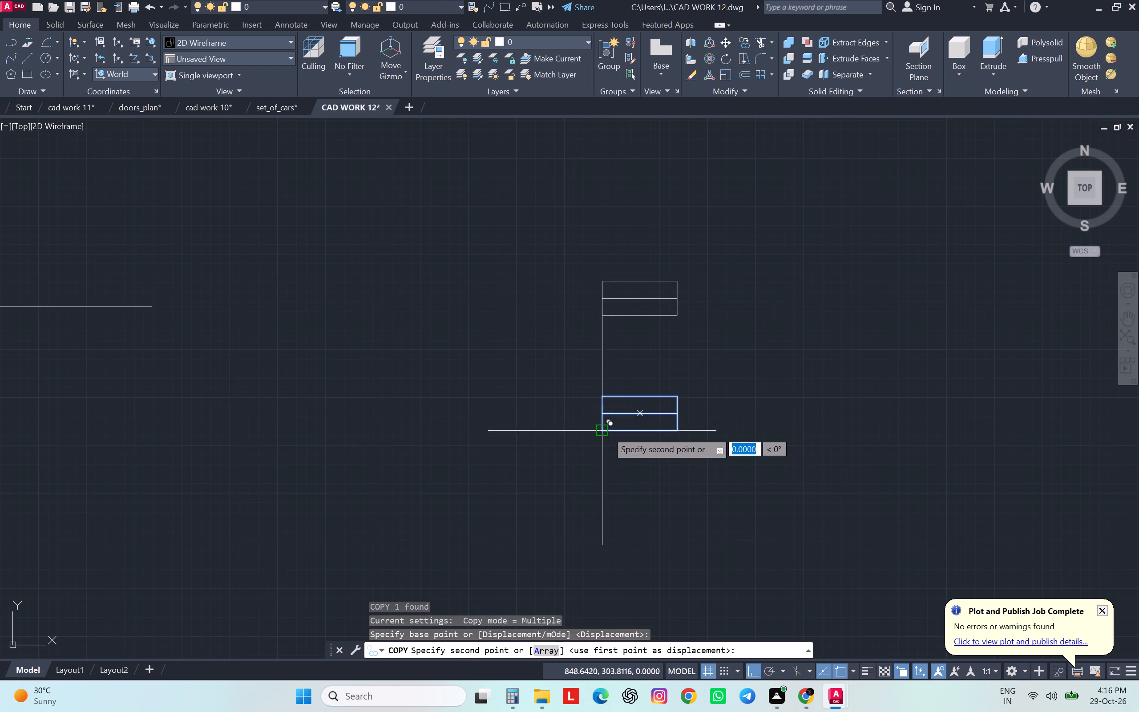
{"action": "left_click", "coordinate": [676, 426]}
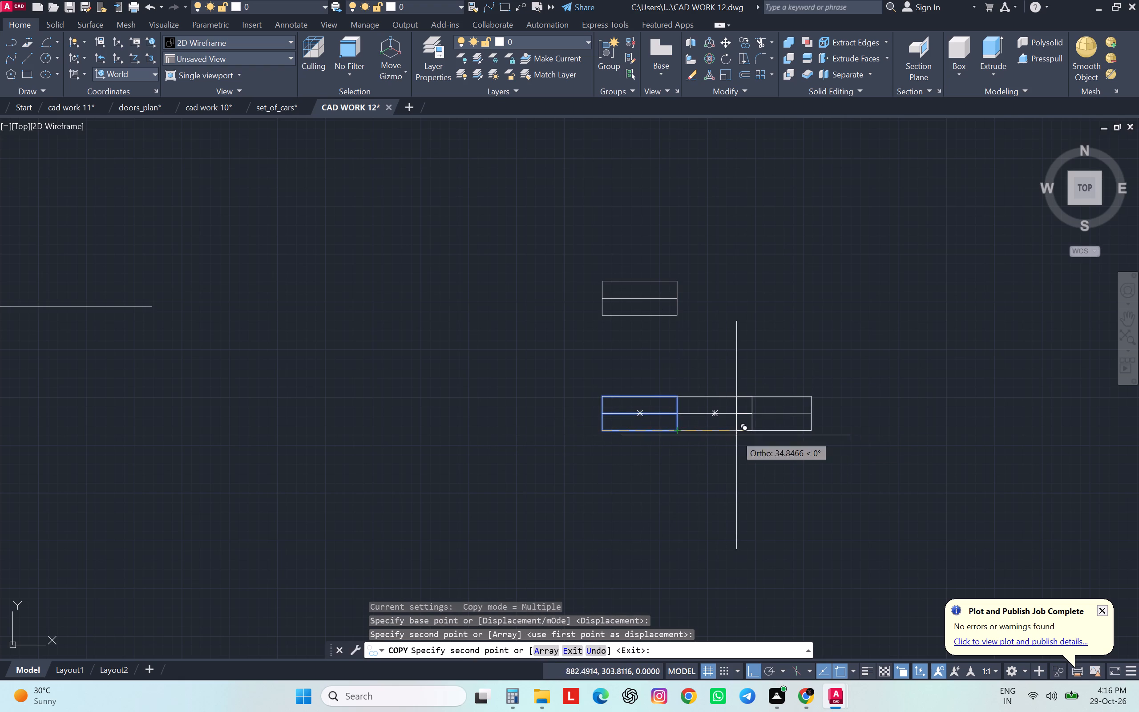
{"action": "left_click", "coordinate": [750, 430]}
{"action": "key", "text": "Escape"}
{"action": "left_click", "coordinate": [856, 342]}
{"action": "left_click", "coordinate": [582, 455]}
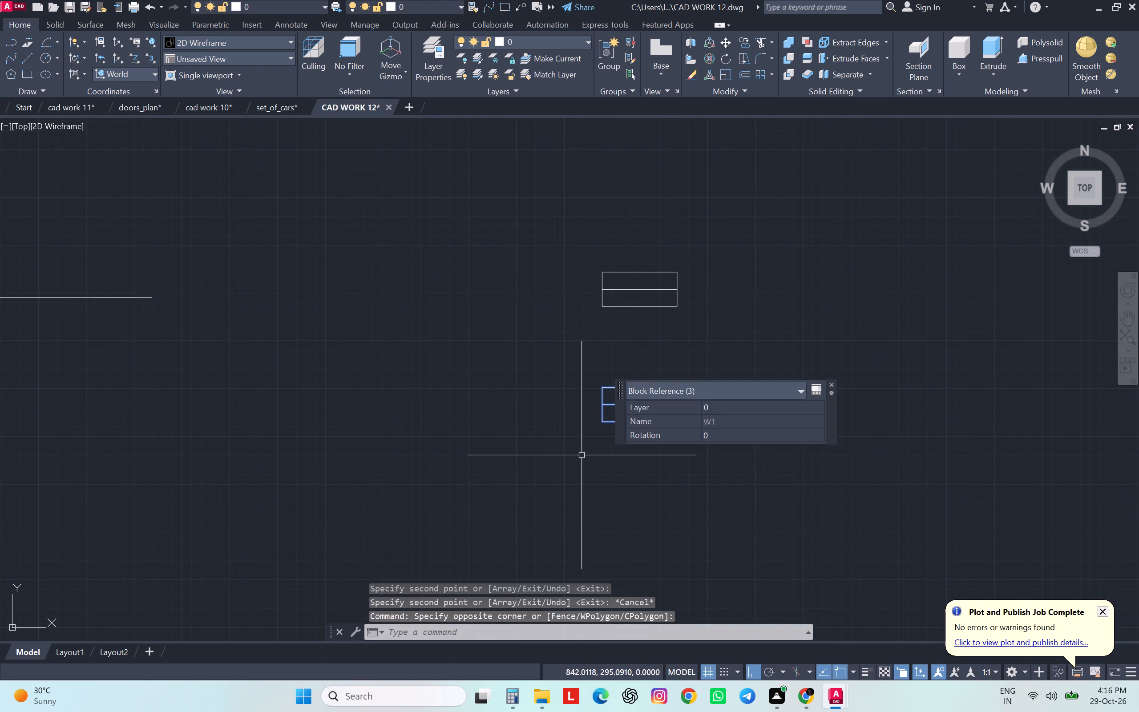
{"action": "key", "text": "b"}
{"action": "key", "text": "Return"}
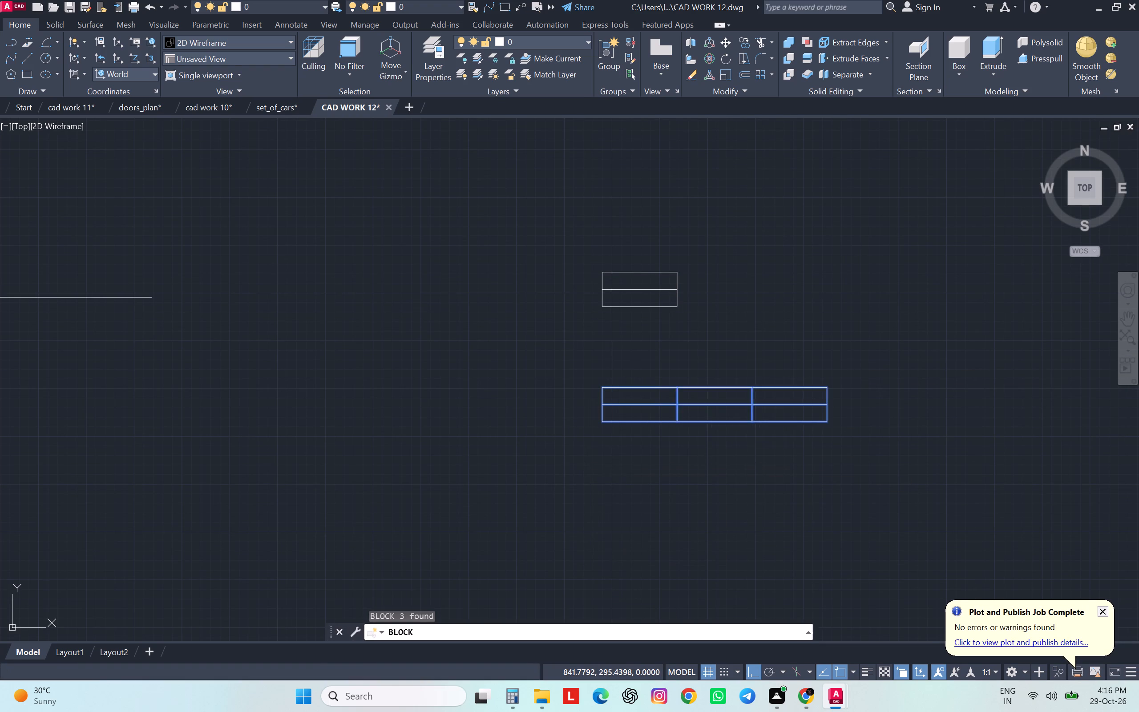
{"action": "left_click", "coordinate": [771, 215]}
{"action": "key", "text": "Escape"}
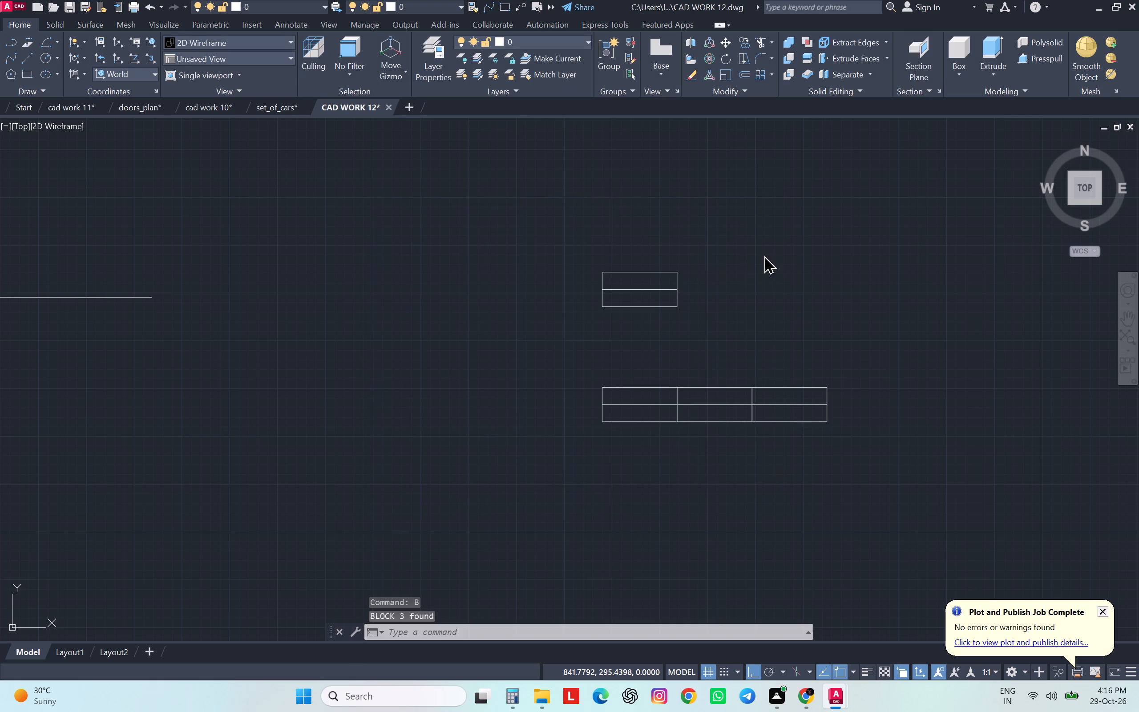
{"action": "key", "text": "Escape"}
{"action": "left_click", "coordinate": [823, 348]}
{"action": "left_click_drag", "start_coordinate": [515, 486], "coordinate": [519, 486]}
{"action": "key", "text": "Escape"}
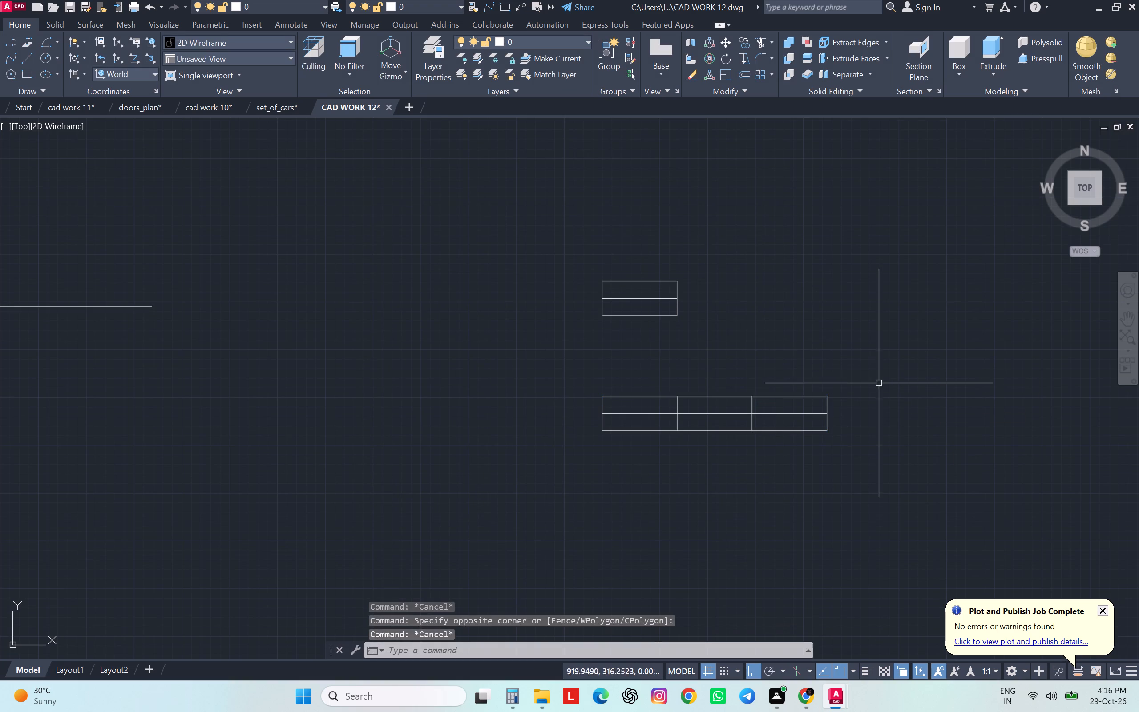
Explode the three W1 blocks in the lower row.
{"action": "left_click_drag", "start_coordinate": [855, 369], "coordinate": [850, 374]}
{"action": "left_click", "coordinate": [601, 453]}
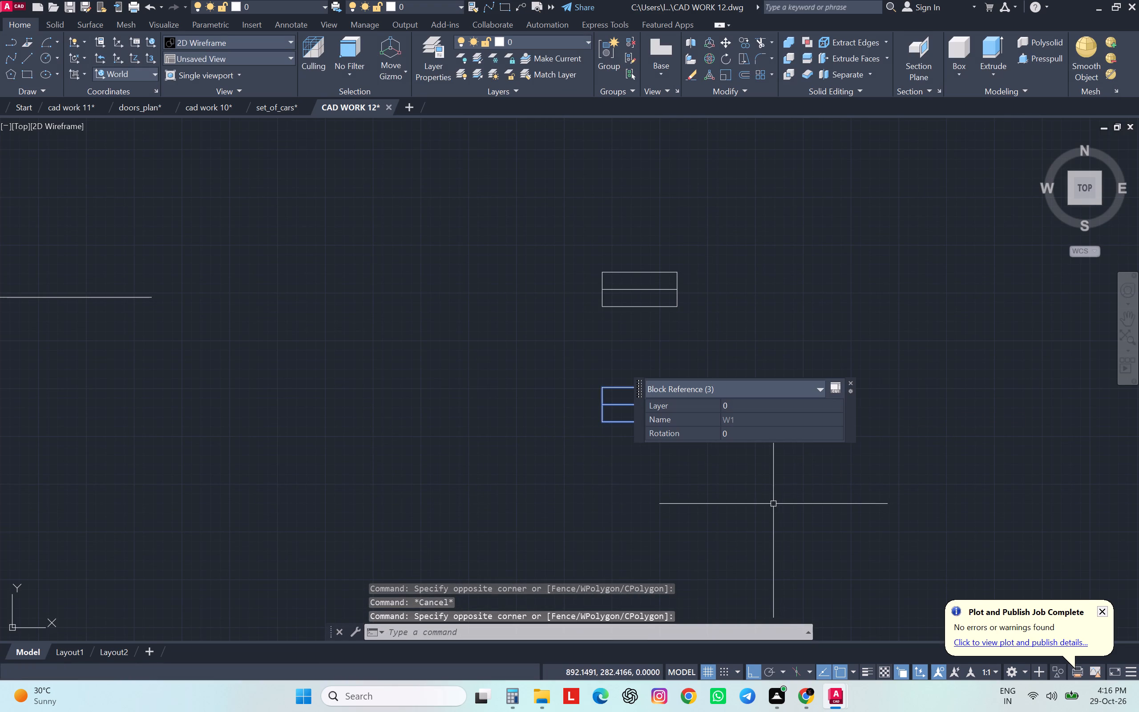
{"action": "type", "text": "X"}
{"action": "key", "text": "space"}
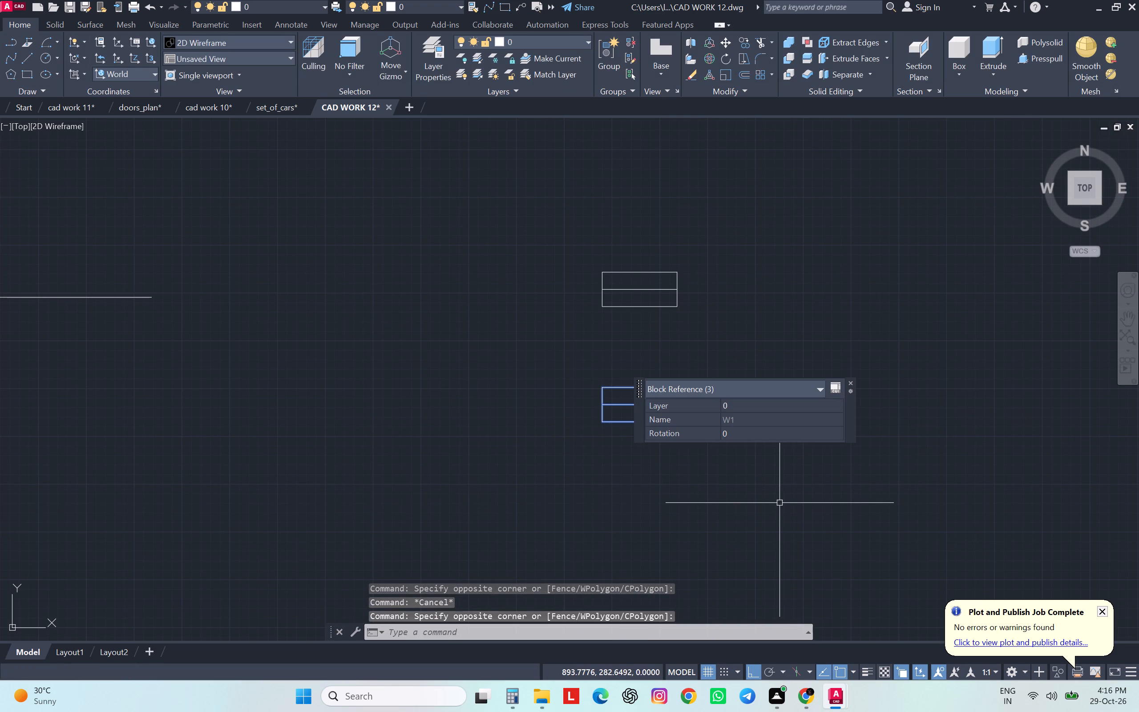
Trim away the vertical divider lines between the three window segments, above and below the centre line.
{"action": "type", "text": "TR"}
{"action": "key", "text": "space"}
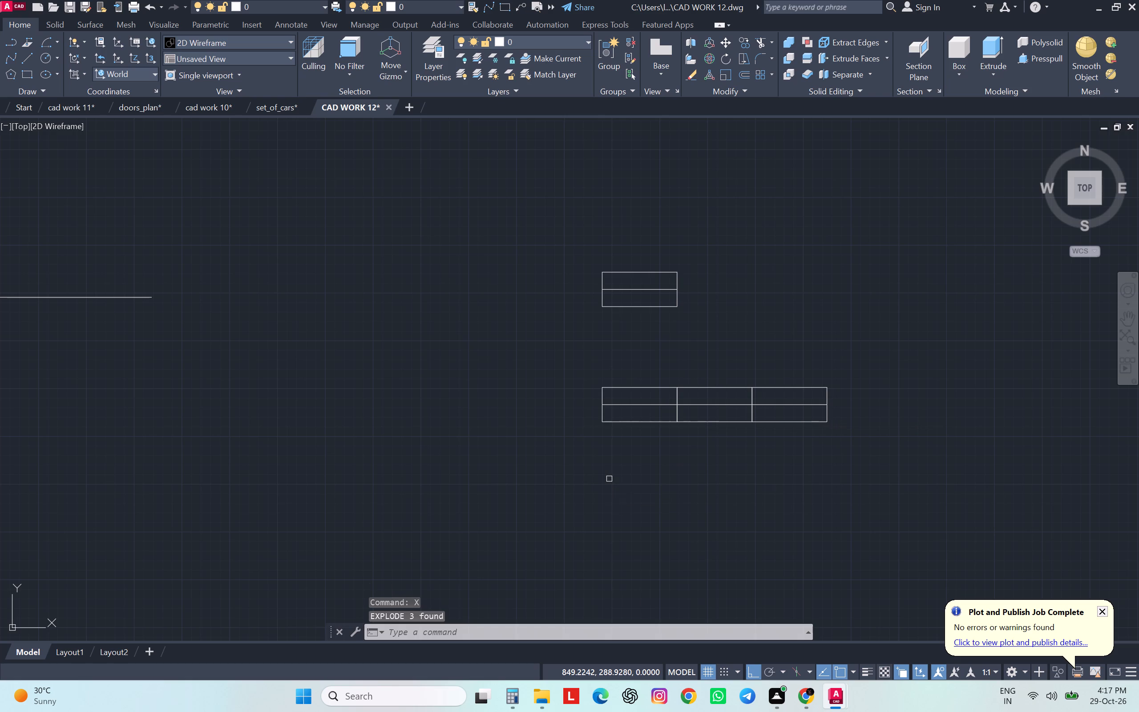
{"action": "scroll", "coordinate": [649, 426], "scroll_direction": "down", "scroll_amount": 1}
{"action": "scroll", "coordinate": [659, 415], "scroll_direction": "up", "scroll_amount": 4}
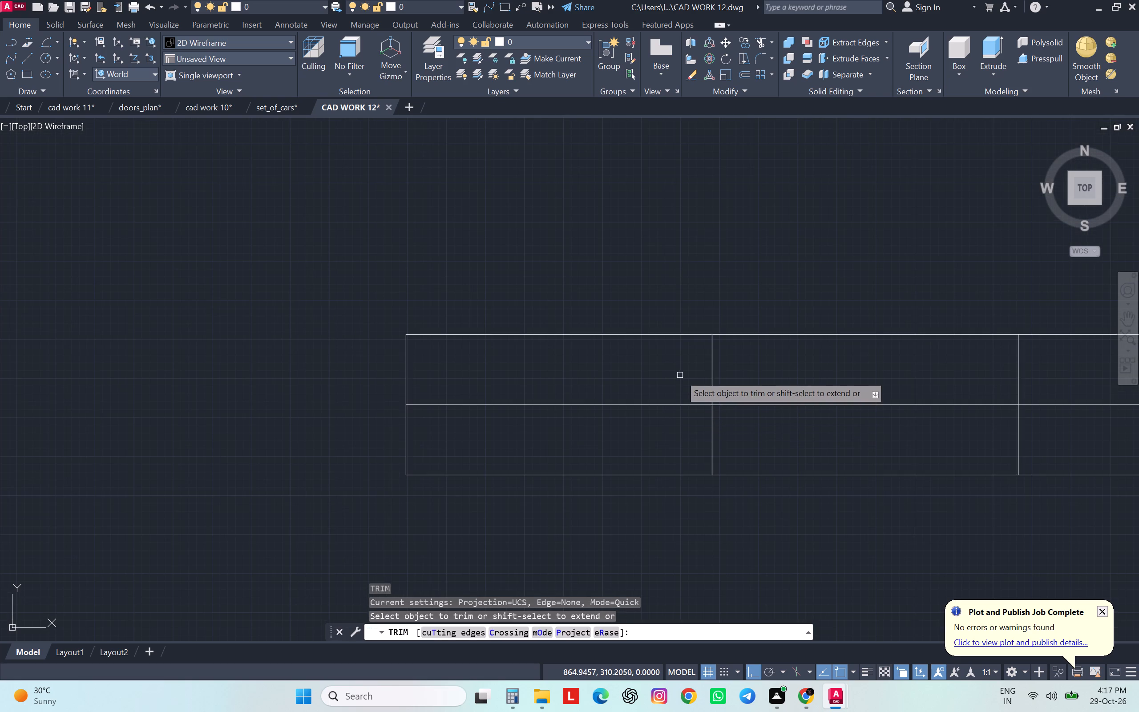
{"action": "left_click", "coordinate": [680, 375]}
{"action": "left_click", "coordinate": [1066, 377]}
{"action": "left_click", "coordinate": [1036, 440]}
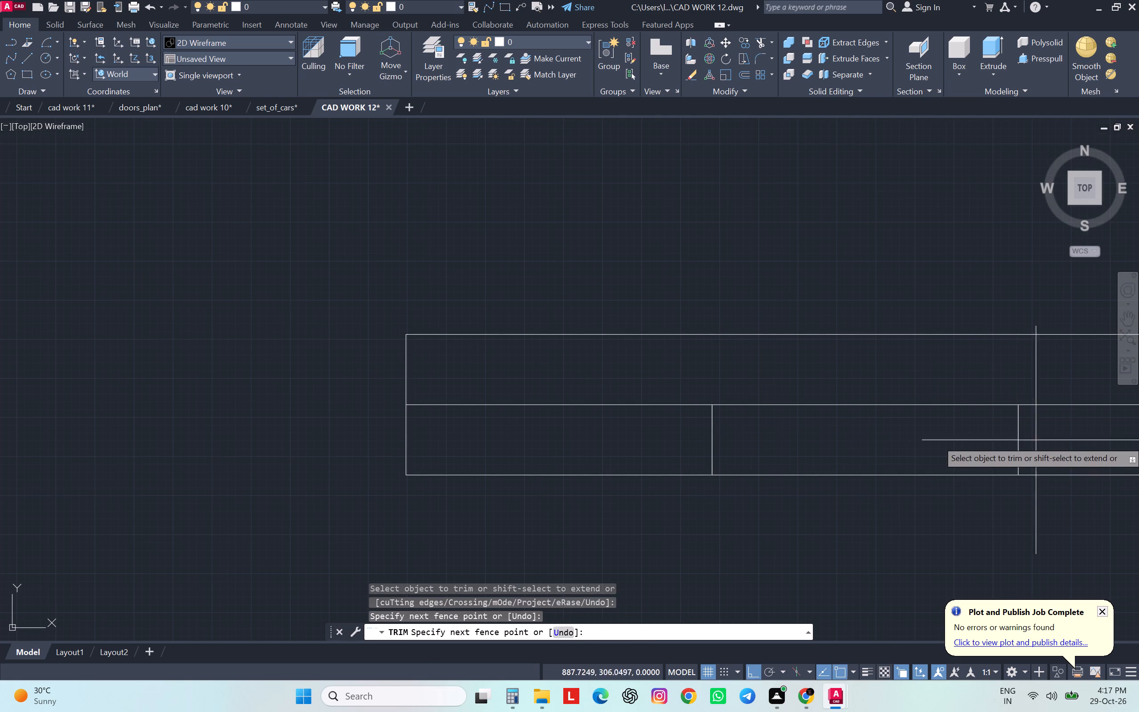
{"action": "left_click", "coordinate": [588, 455]}
{"action": "key", "text": "Escape"}
Define the combined three-segment window as a block named W3.
{"action": "scroll", "coordinate": [589, 455], "scroll_direction": "down", "scroll_amount": 3}
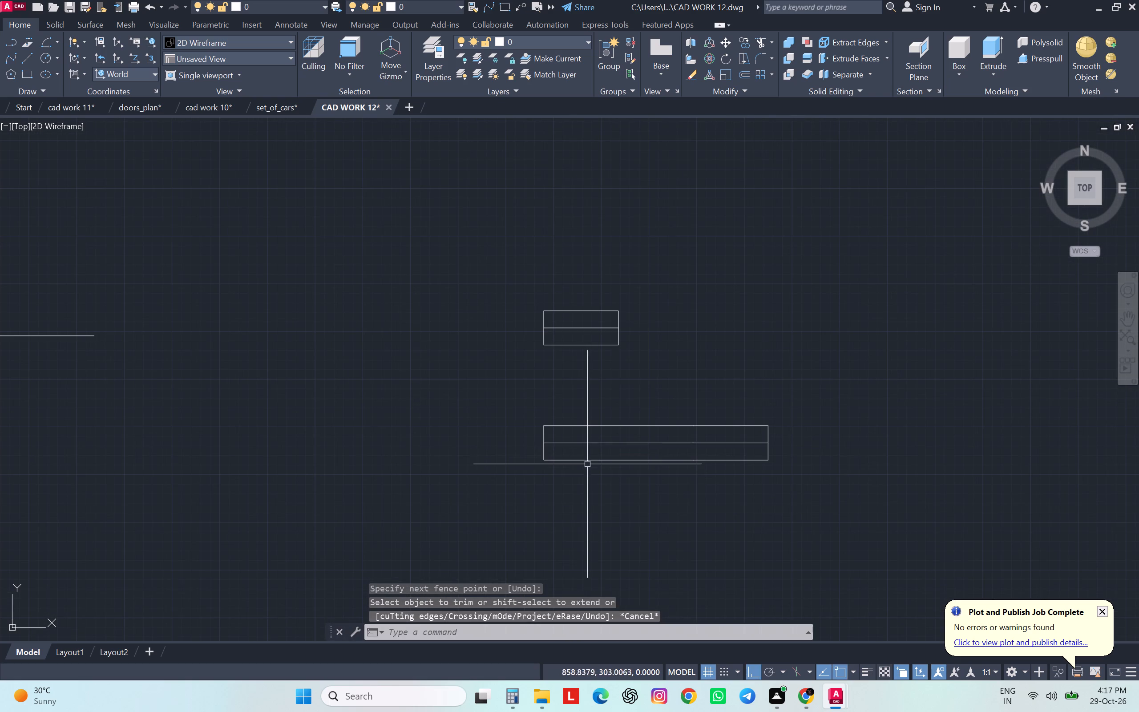
{"action": "left_click", "coordinate": [918, 361]}
{"action": "left_click", "coordinate": [505, 498]}
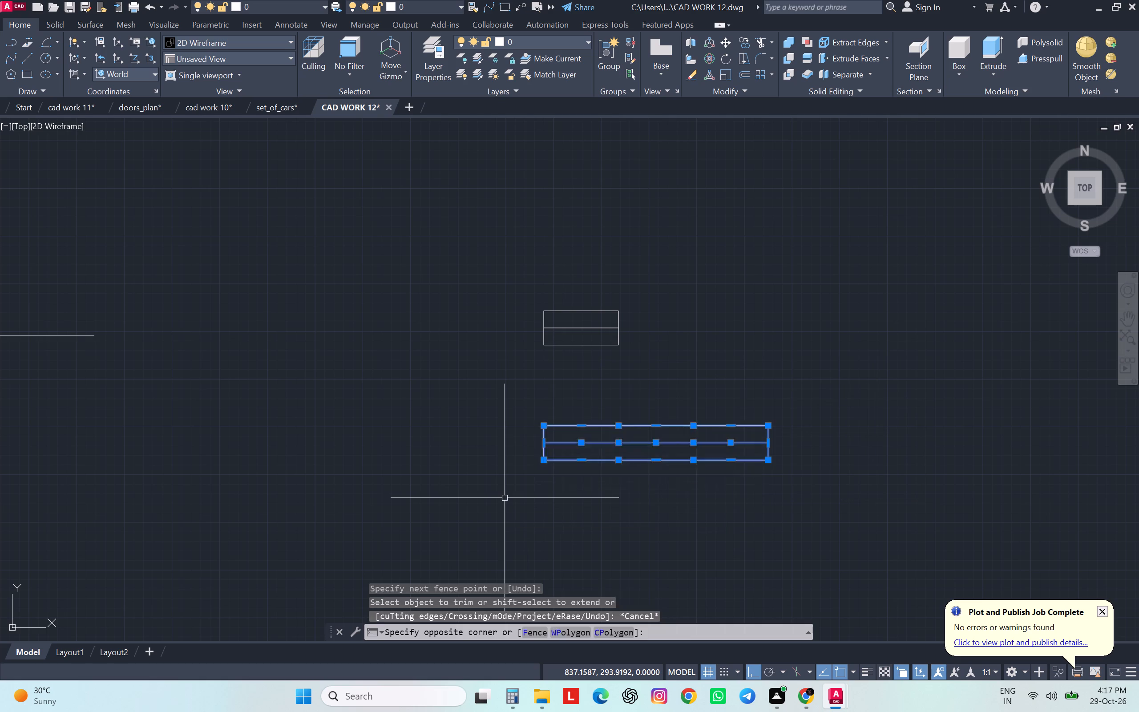
{"action": "key", "text": "b"}
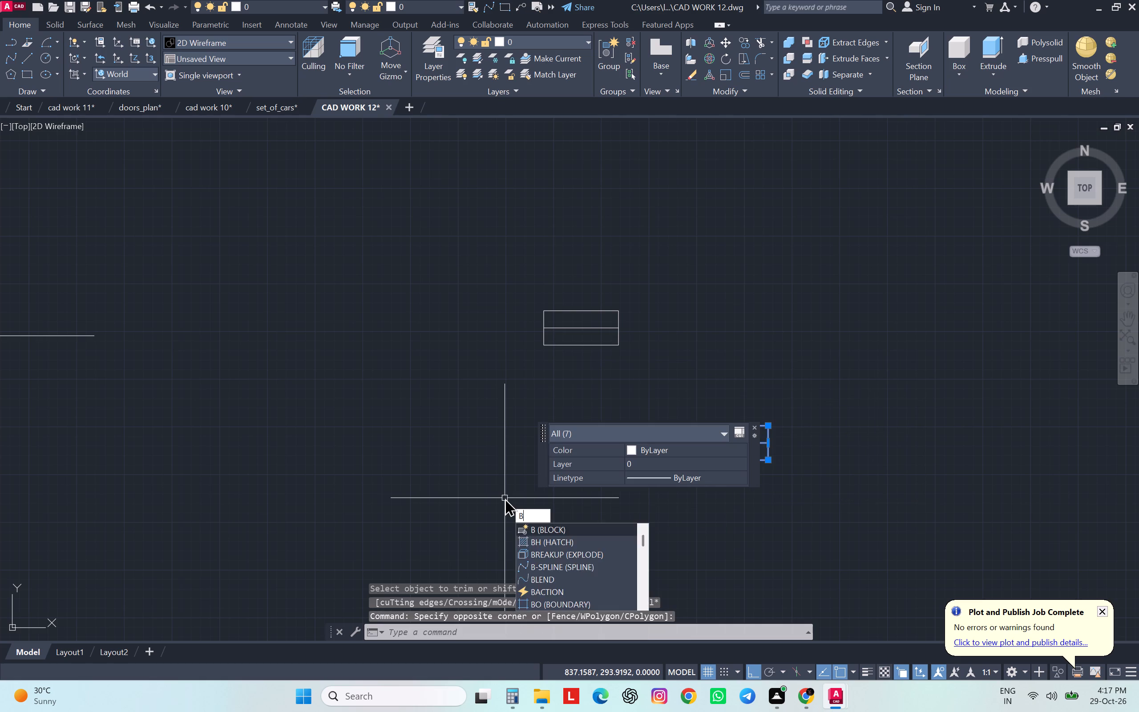
{"action": "key", "text": "Return"}
{"action": "type", "text": "W3"}
{"action": "key", "text": "Return"}
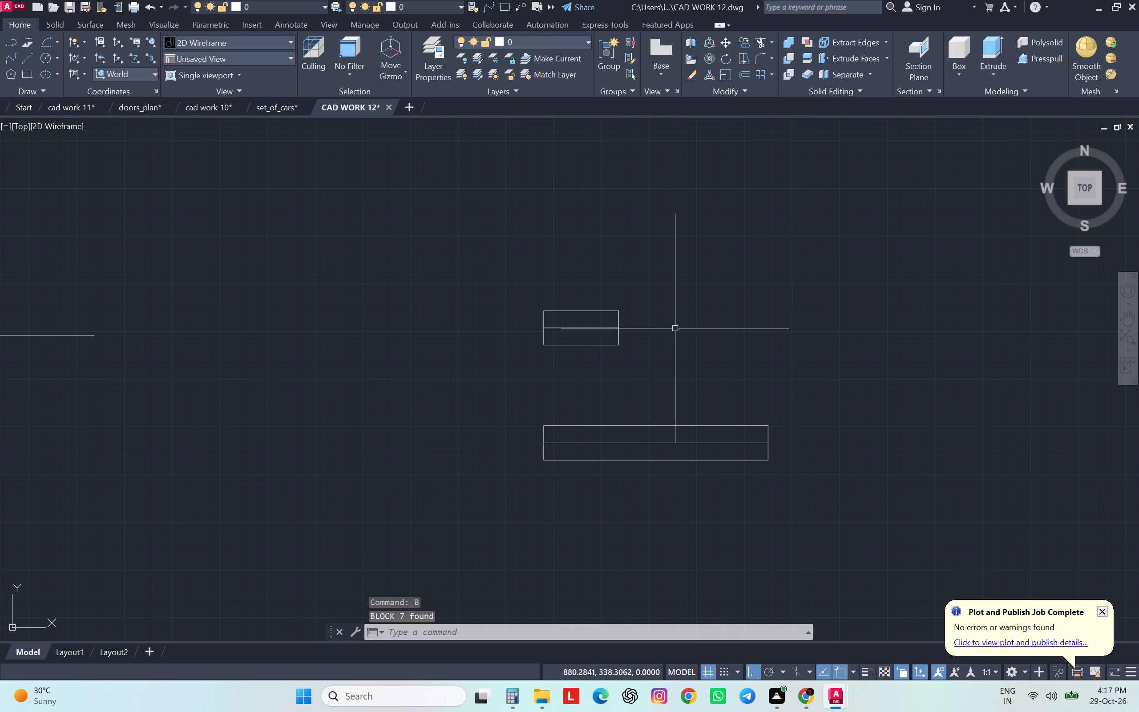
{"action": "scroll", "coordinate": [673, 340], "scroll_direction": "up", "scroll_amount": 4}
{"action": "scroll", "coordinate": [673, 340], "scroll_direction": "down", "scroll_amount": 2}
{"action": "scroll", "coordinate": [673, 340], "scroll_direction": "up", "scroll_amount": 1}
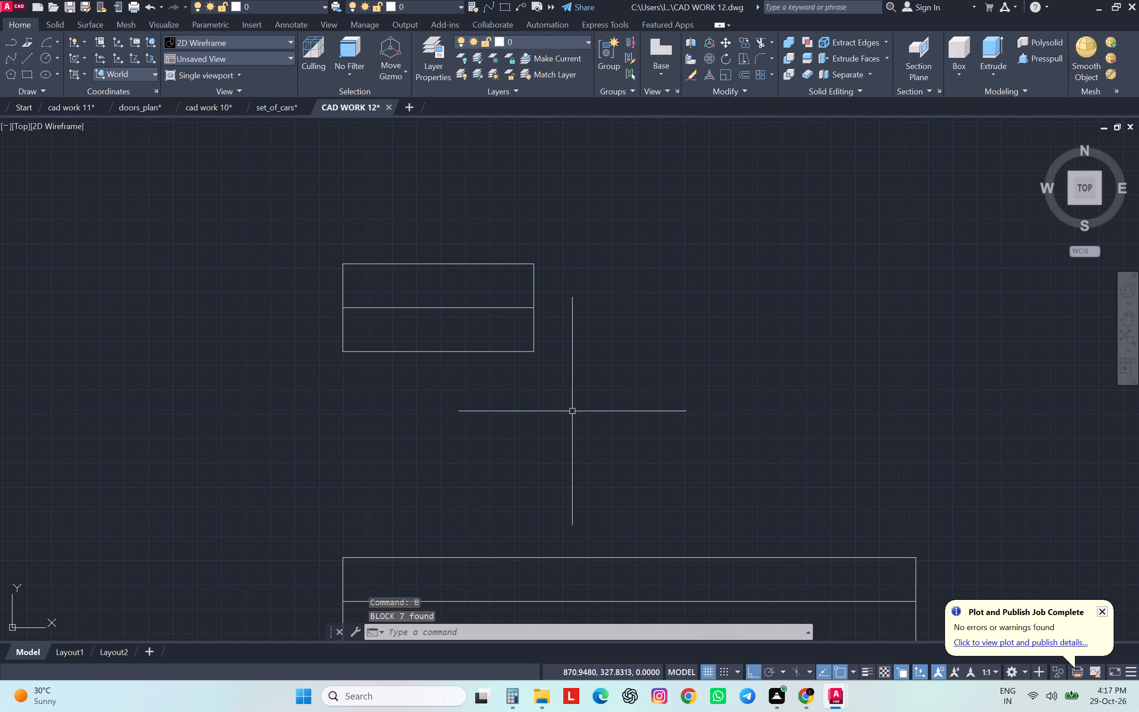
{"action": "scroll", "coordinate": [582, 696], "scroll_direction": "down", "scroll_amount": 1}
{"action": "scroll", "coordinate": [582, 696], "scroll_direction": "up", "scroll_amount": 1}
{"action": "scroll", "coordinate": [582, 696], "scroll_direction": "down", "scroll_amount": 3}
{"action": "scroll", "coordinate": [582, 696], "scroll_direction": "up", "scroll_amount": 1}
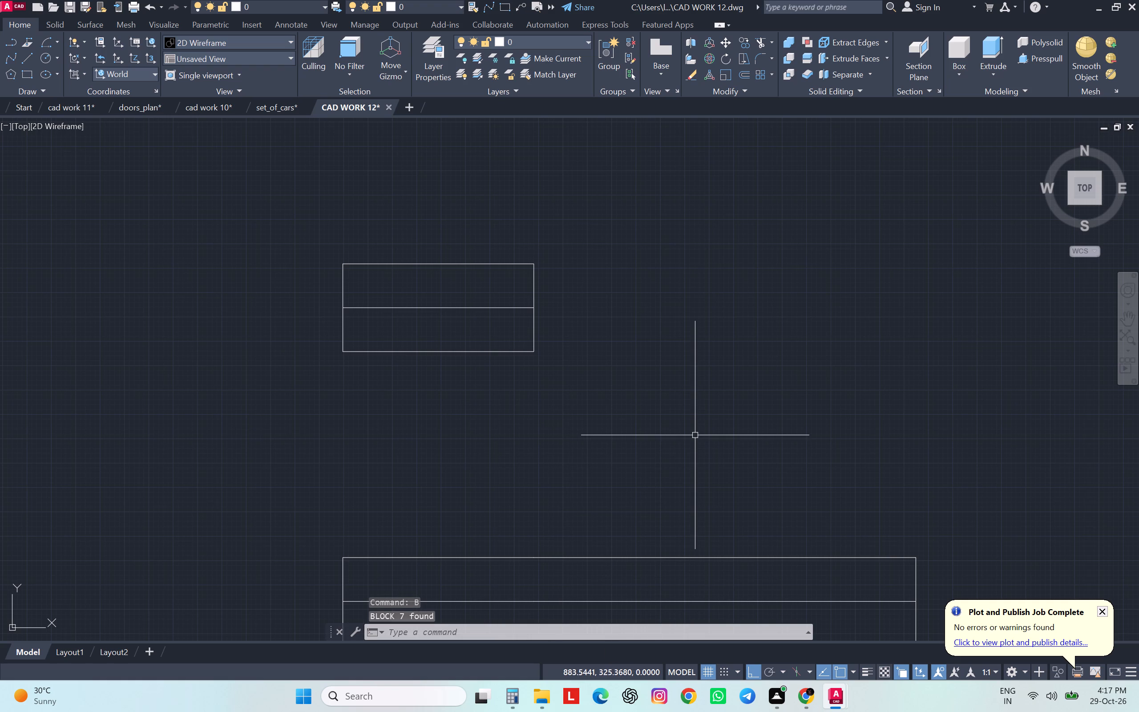
Copy the W1 block from its bottom edge midpoint to the midpoint of the upper toilet's inner top wall line.
{"action": "scroll", "coordinate": [704, 431], "scroll_direction": "down", "scroll_amount": 9}
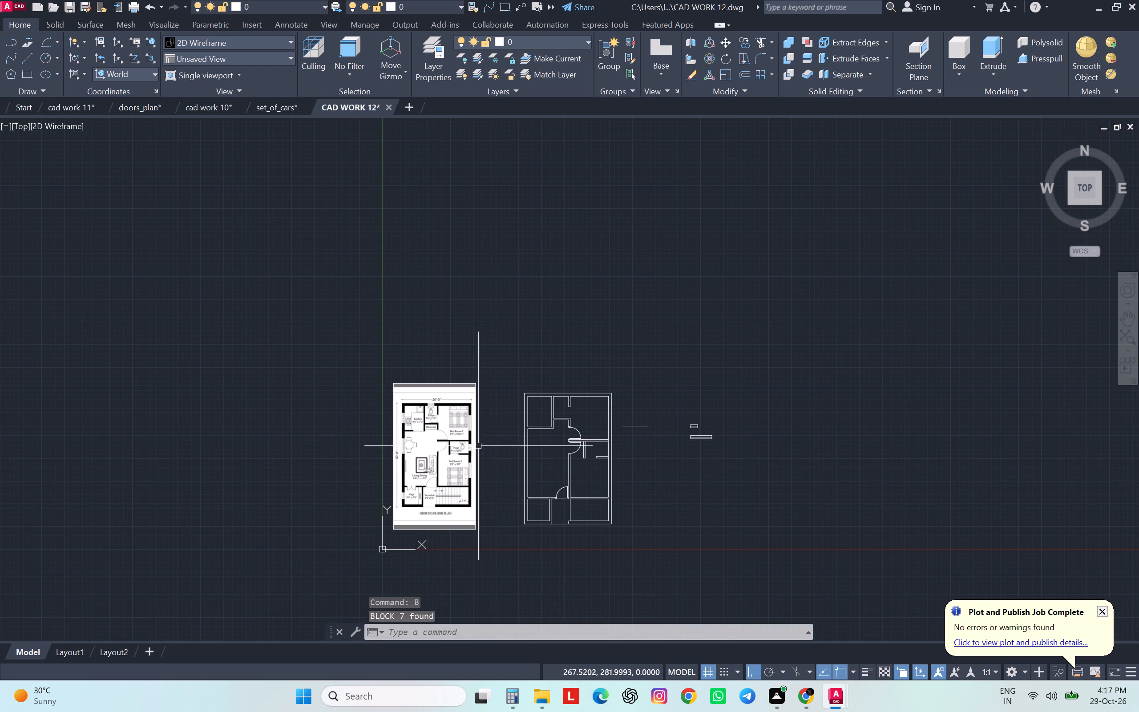
{"action": "scroll", "coordinate": [711, 433], "scroll_direction": "down", "scroll_amount": 1}
{"action": "scroll", "coordinate": [711, 433], "scroll_direction": "up", "scroll_amount": 3}
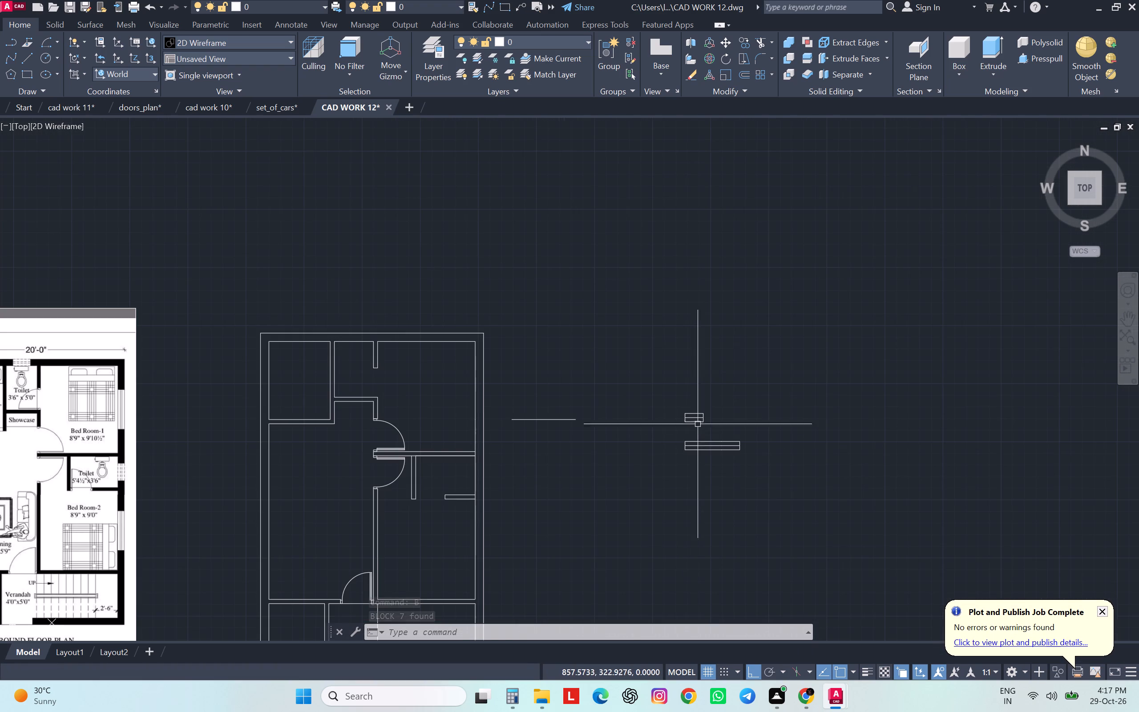
{"action": "left_click", "coordinate": [735, 400]}
{"action": "left_click", "coordinate": [672, 422]}
{"action": "type", "text": "CO"}
{"action": "key", "text": "Return"}
{"action": "scroll", "coordinate": [691, 424], "scroll_direction": "up", "scroll_amount": 1}
{"action": "scroll", "coordinate": [691, 424], "scroll_direction": "down", "scroll_amount": 2}
{"action": "scroll", "coordinate": [691, 424], "scroll_direction": "up", "scroll_amount": 3}
{"action": "left_click", "coordinate": [703, 423]}
{"action": "scroll", "coordinate": [704, 421], "scroll_direction": "down", "scroll_amount": 5}
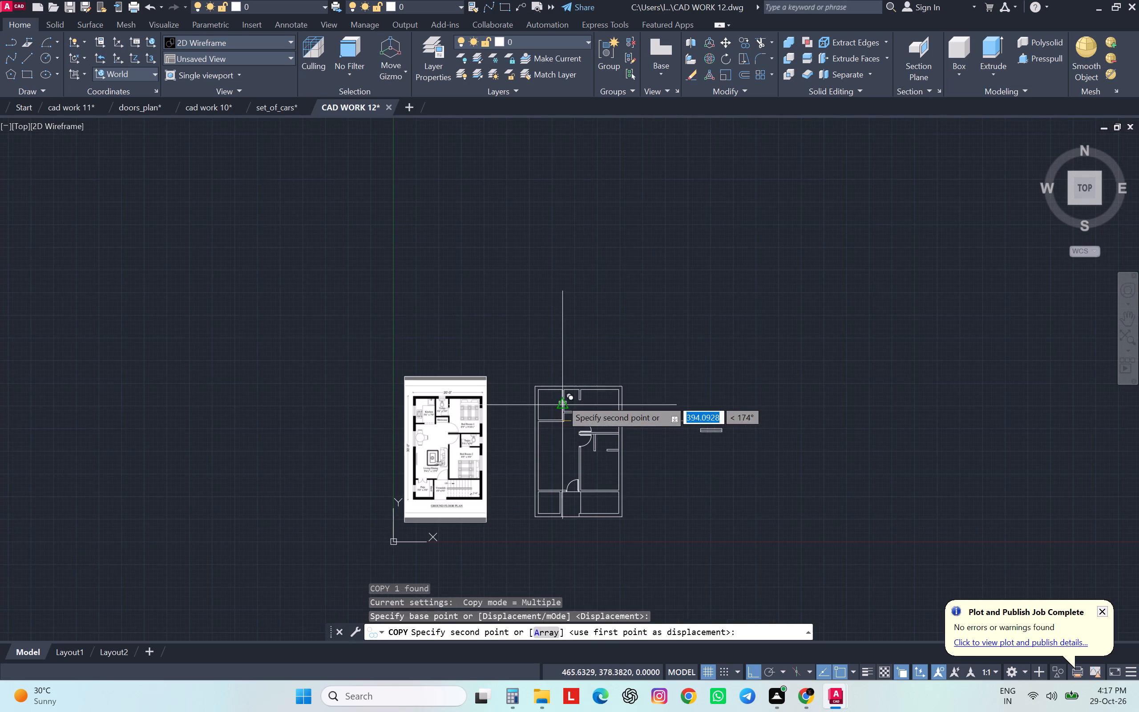
{"action": "scroll", "coordinate": [540, 382], "scroll_direction": "up", "scroll_amount": 5}
{"action": "scroll", "coordinate": [540, 382], "scroll_direction": "down", "scroll_amount": 3}
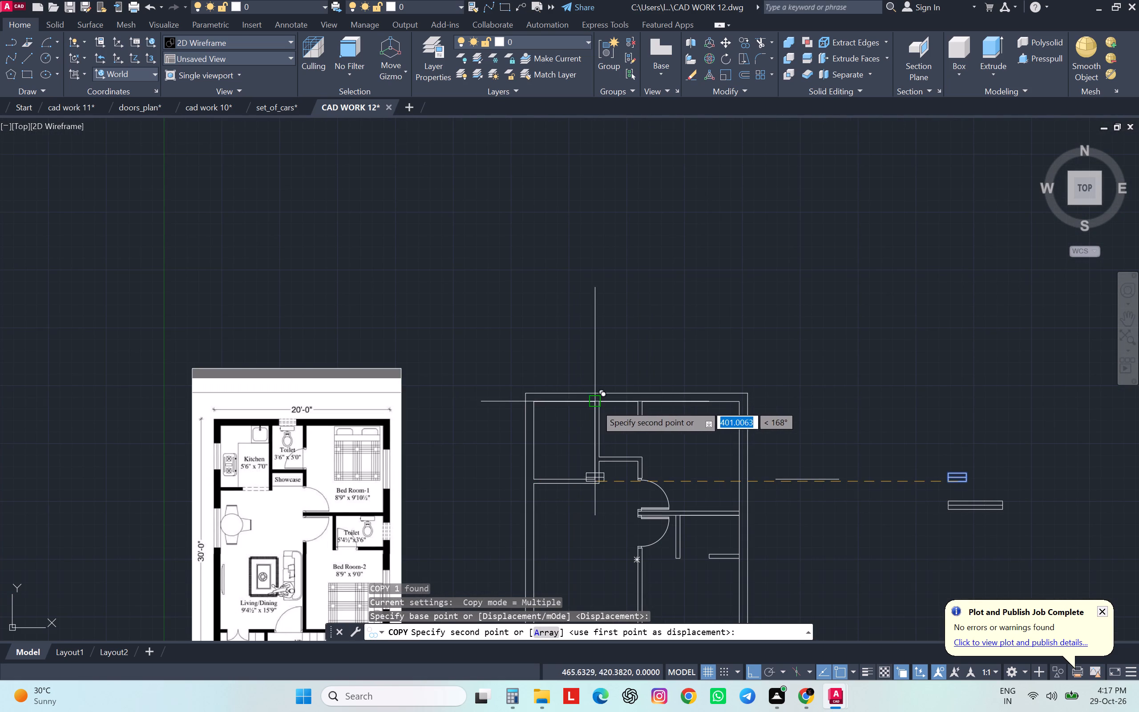
{"action": "left_click", "coordinate": [618, 406]}
{"action": "scroll", "coordinate": [703, 373], "scroll_direction": "down", "scroll_amount": 2}
{"action": "scroll", "coordinate": [732, 433], "scroll_direction": "up", "scroll_amount": 2}
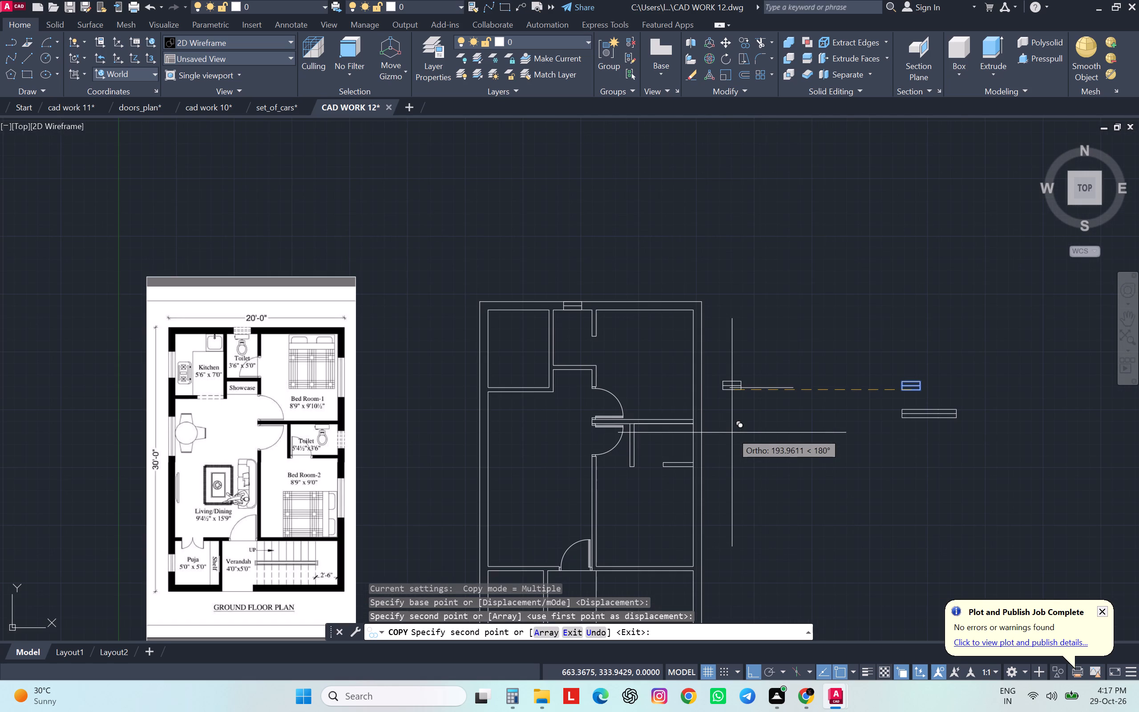
{"action": "key", "text": "Escape"}
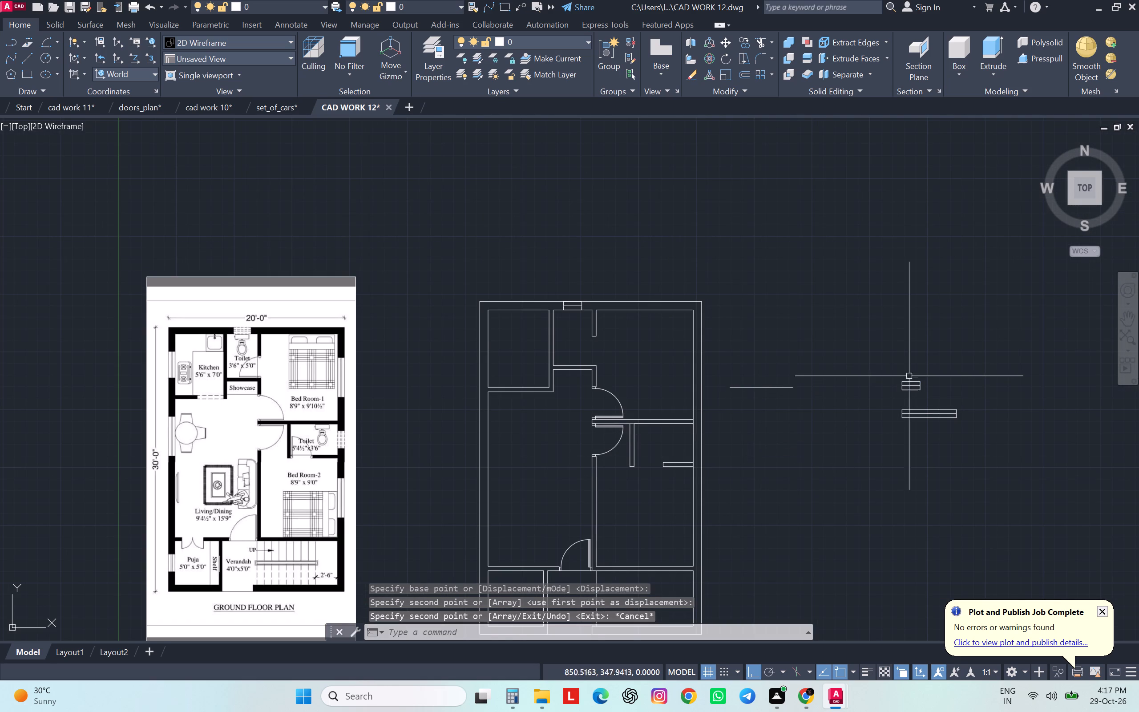
Rotate the original W1 block beside the plan by 90 degrees.
{"action": "left_click", "coordinate": [925, 369]}
{"action": "left_click", "coordinate": [917, 379]}
{"action": "left_click", "coordinate": [915, 382]}
{"action": "type", "text": "RO"}
{"action": "key", "text": "Return"}
{"action": "left_click", "coordinate": [915, 382]}
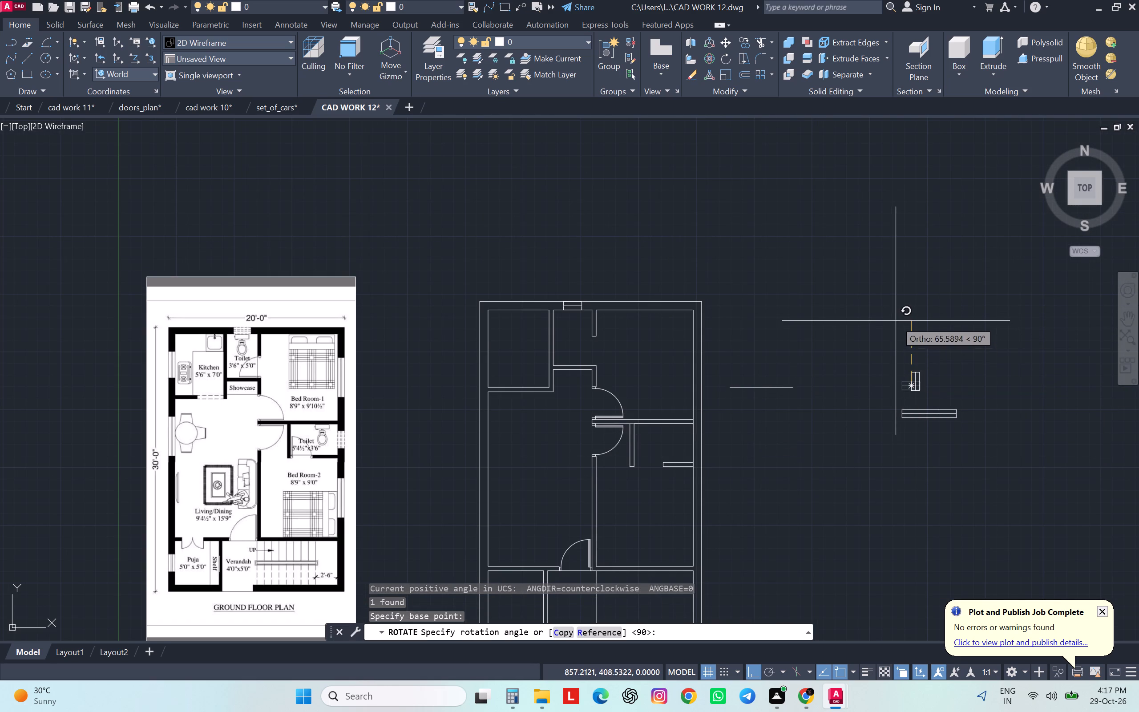
{"action": "left_click", "coordinate": [896, 321]}
Copy the rotated W1 block from its right edge midpoint to the midpoint of the Puja room's inner left wall line.
{"action": "left_click_drag", "start_coordinate": [931, 365], "coordinate": [927, 367]}
{"action": "left_click", "coordinate": [893, 389]}
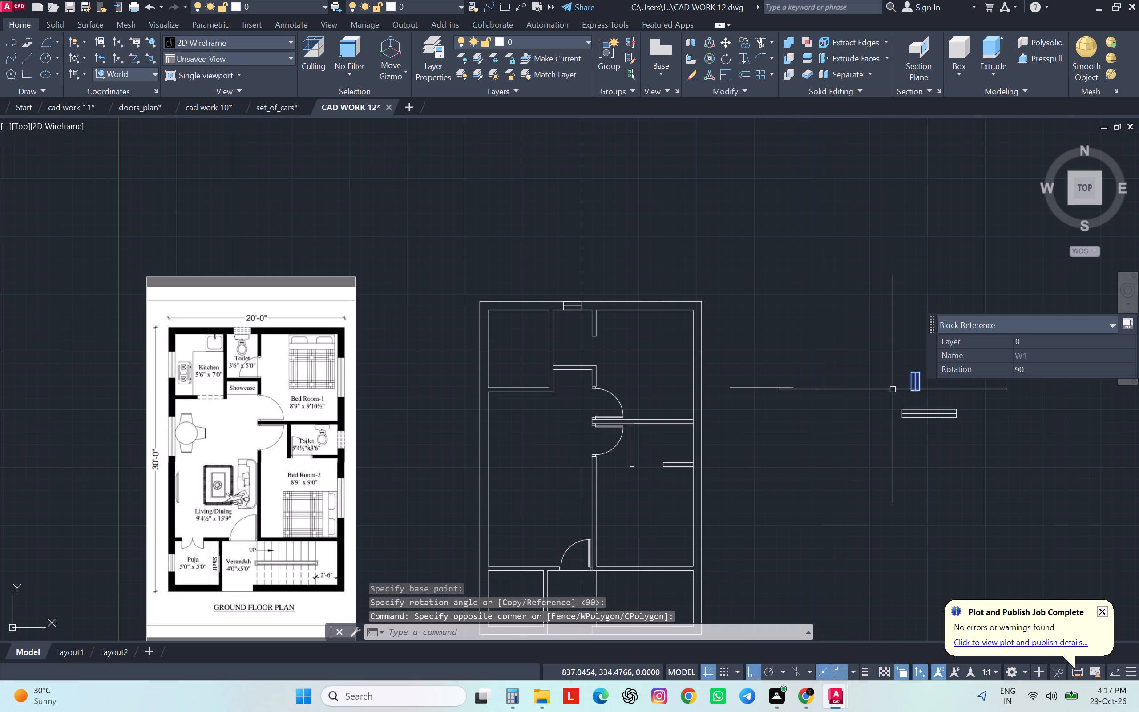
{"action": "type", "text": "CO"}
{"action": "key", "text": "Return"}
{"action": "scroll", "coordinate": [928, 380], "scroll_direction": "up", "scroll_amount": 3}
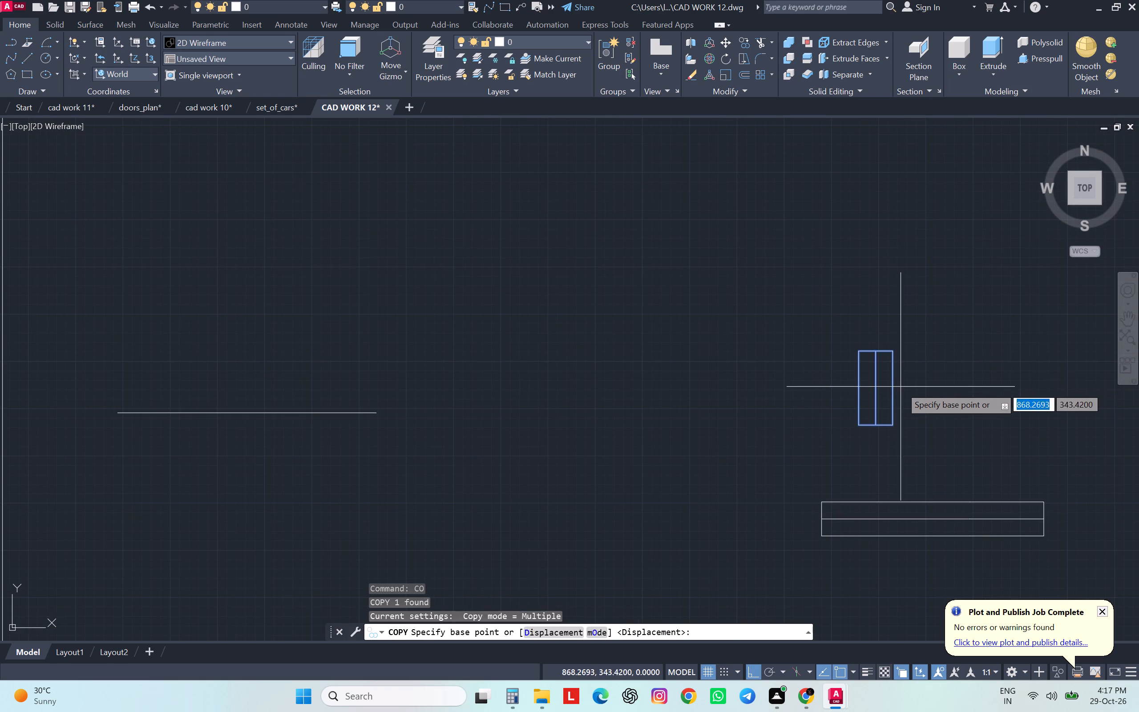
{"action": "left_click", "coordinate": [895, 387]}
{"action": "scroll", "coordinate": [904, 383], "scroll_direction": "down", "scroll_amount": 3}
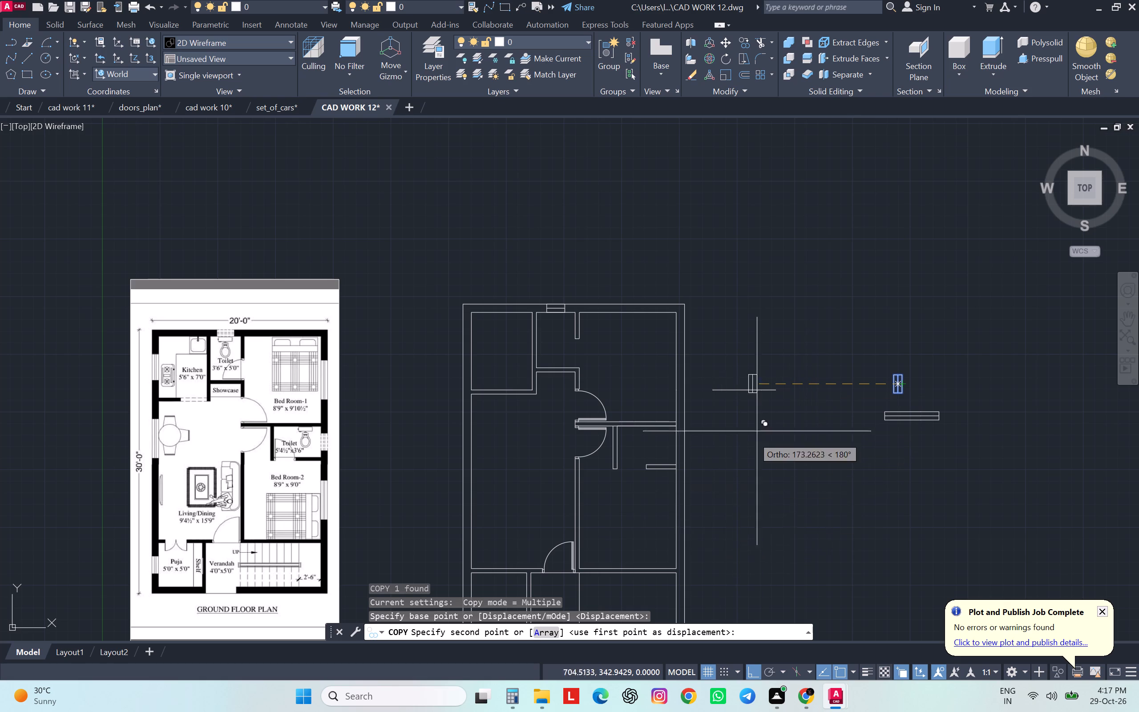
{"action": "scroll", "coordinate": [762, 419], "scroll_direction": "down", "scroll_amount": 3}
{"action": "scroll", "coordinate": [695, 469], "scroll_direction": "up", "scroll_amount": 2}
{"action": "scroll", "coordinate": [695, 469], "scroll_direction": "down", "scroll_amount": 1}
{"action": "scroll", "coordinate": [695, 469], "scroll_direction": "up", "scroll_amount": 2}
{"action": "scroll", "coordinate": [695, 469], "scroll_direction": "down", "scroll_amount": 1}
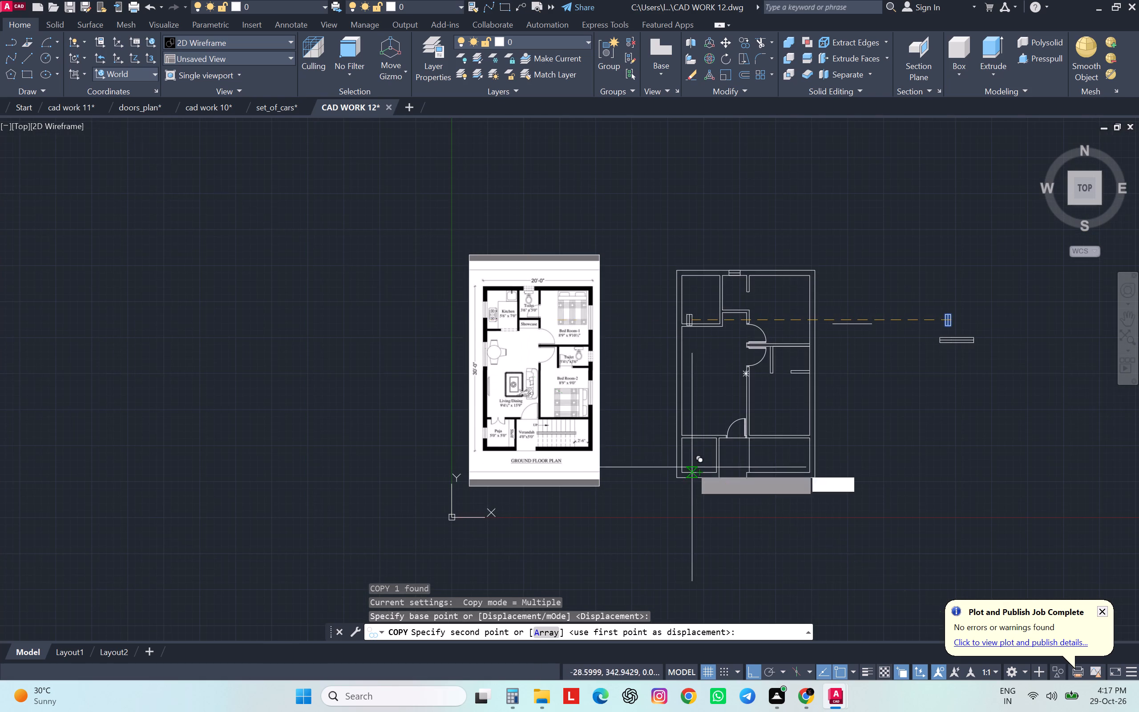
{"action": "scroll", "coordinate": [685, 457], "scroll_direction": "up", "scroll_amount": 2}
{"action": "scroll", "coordinate": [685, 457], "scroll_direction": "down", "scroll_amount": 1}
{"action": "scroll", "coordinate": [685, 457], "scroll_direction": "up", "scroll_amount": 1}
{"action": "left_click", "coordinate": [679, 457]}
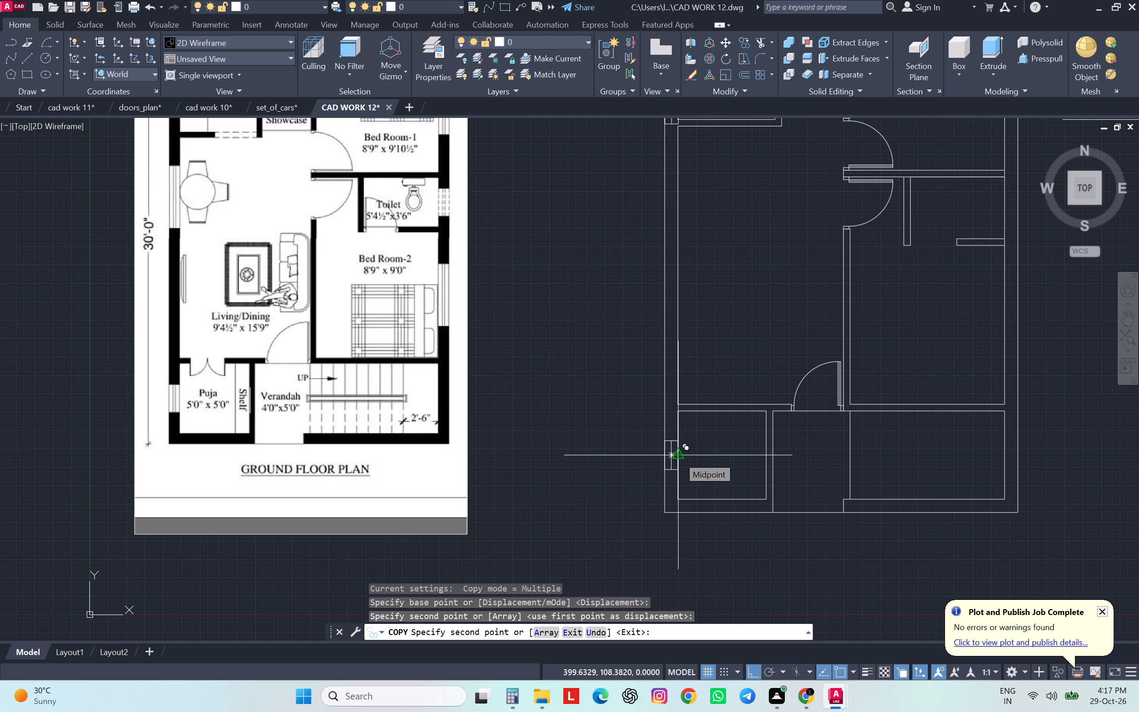
{"action": "scroll", "coordinate": [679, 457], "scroll_direction": "down", "scroll_amount": 1}
{"action": "scroll", "coordinate": [679, 457], "scroll_direction": "up", "scroll_amount": 1}
{"action": "scroll", "coordinate": [828, 417], "scroll_direction": "down", "scroll_amount": 1}
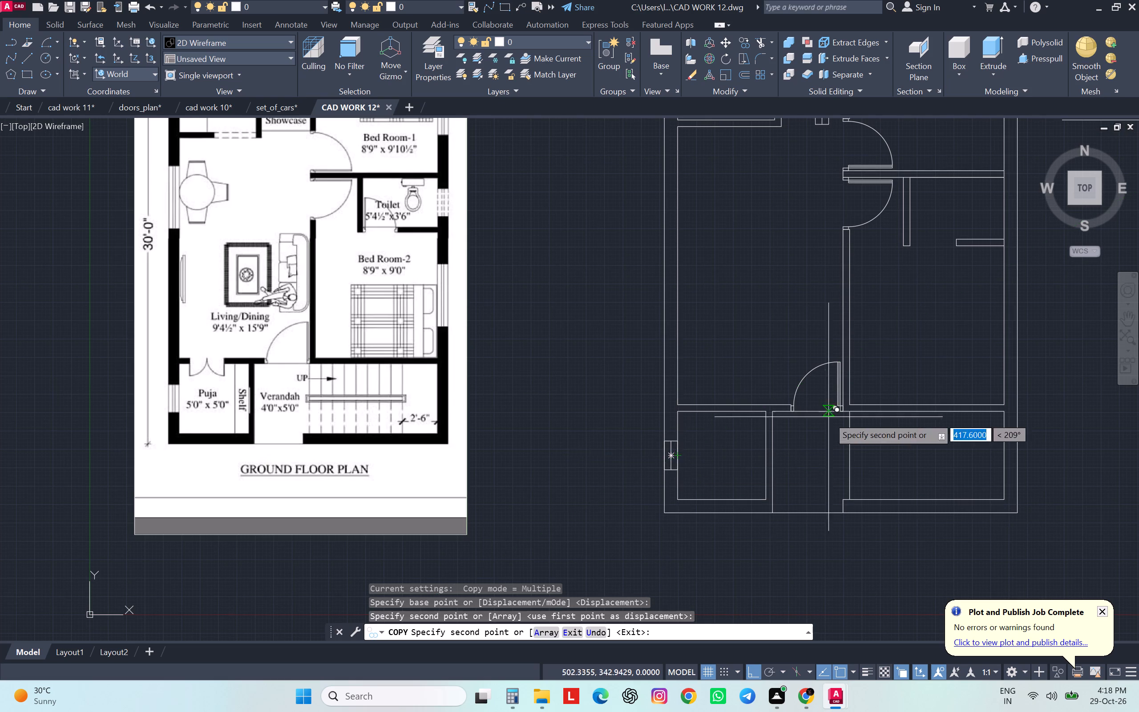
{"action": "middle_click_drag", "start_coordinate": [828, 417], "coordinate": [662, 446]}
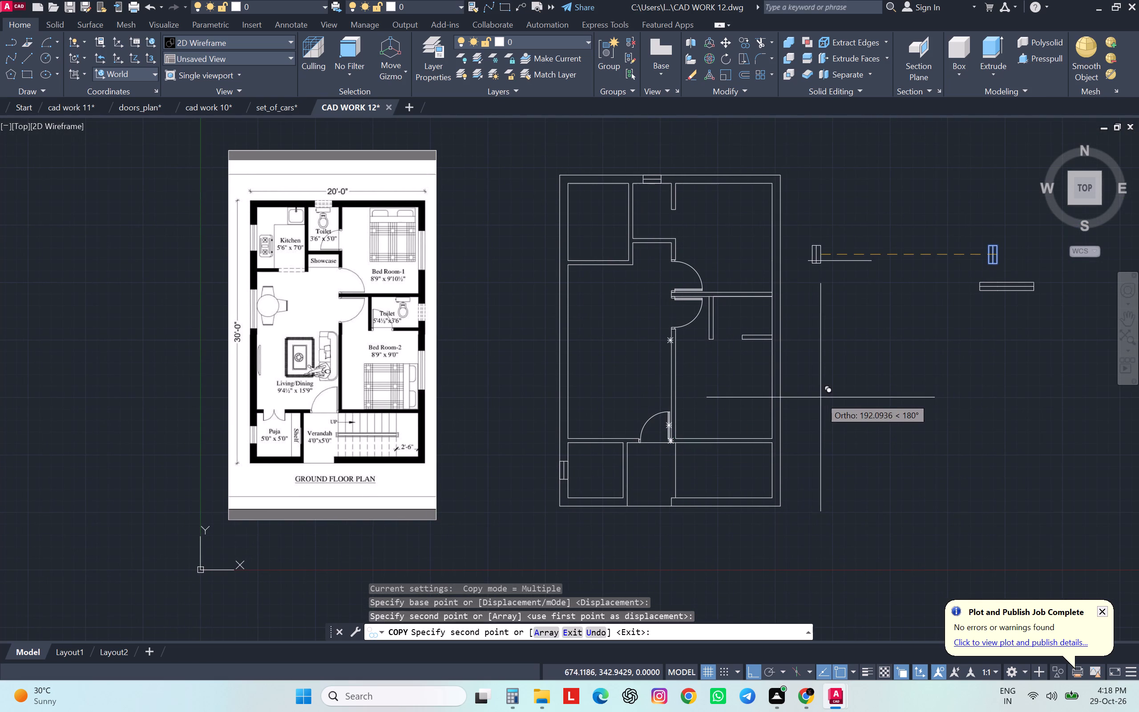
{"action": "key", "text": "Escape"}
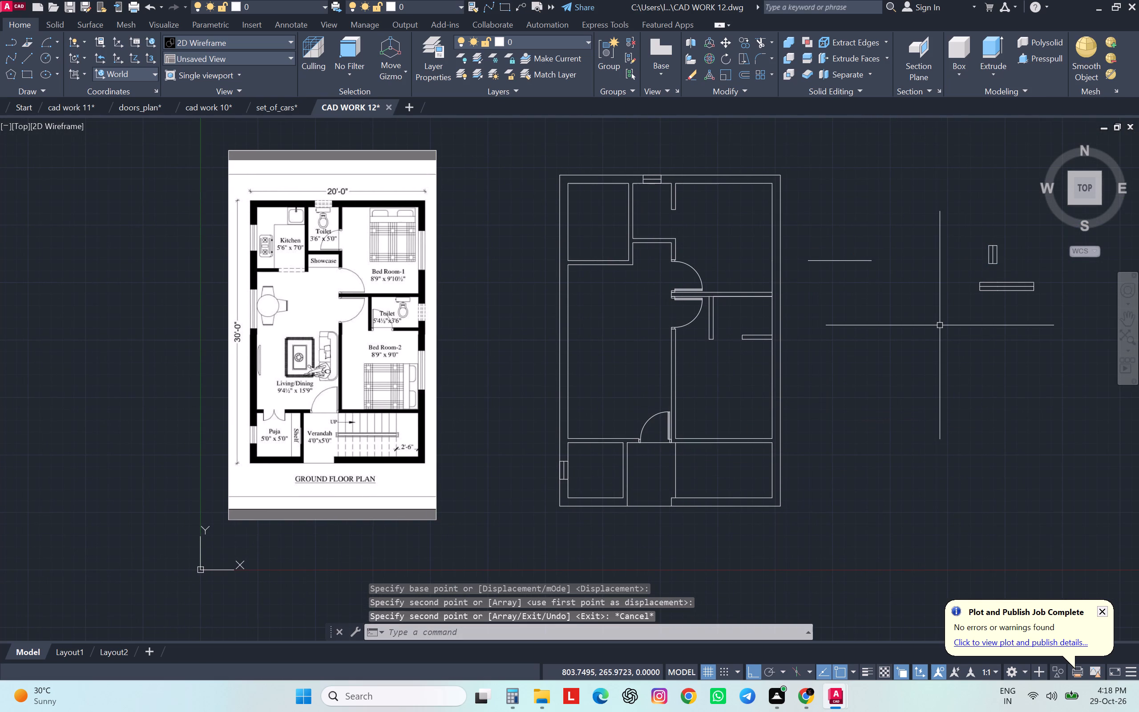
Move the rotated W1 block horizontally from its spot beside the plan to just outside the plan's right outer wall.
{"action": "left_click", "coordinate": [1003, 256]}
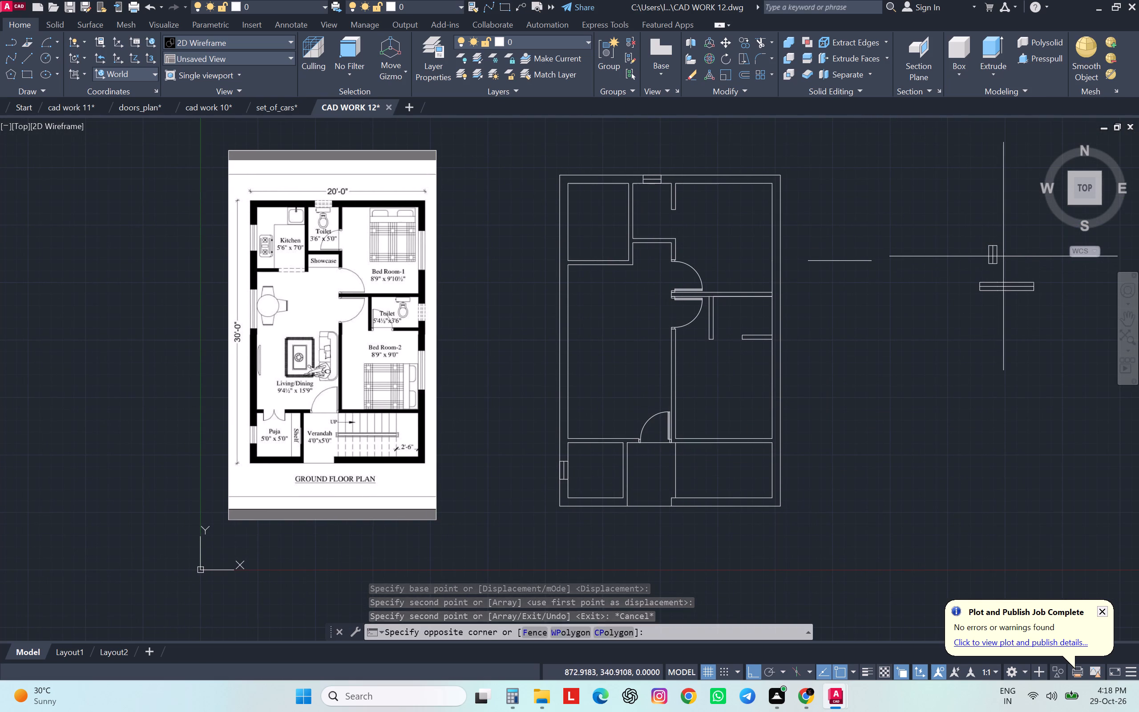
{"action": "left_click", "coordinate": [986, 261]}
{"action": "key", "text": "m"}
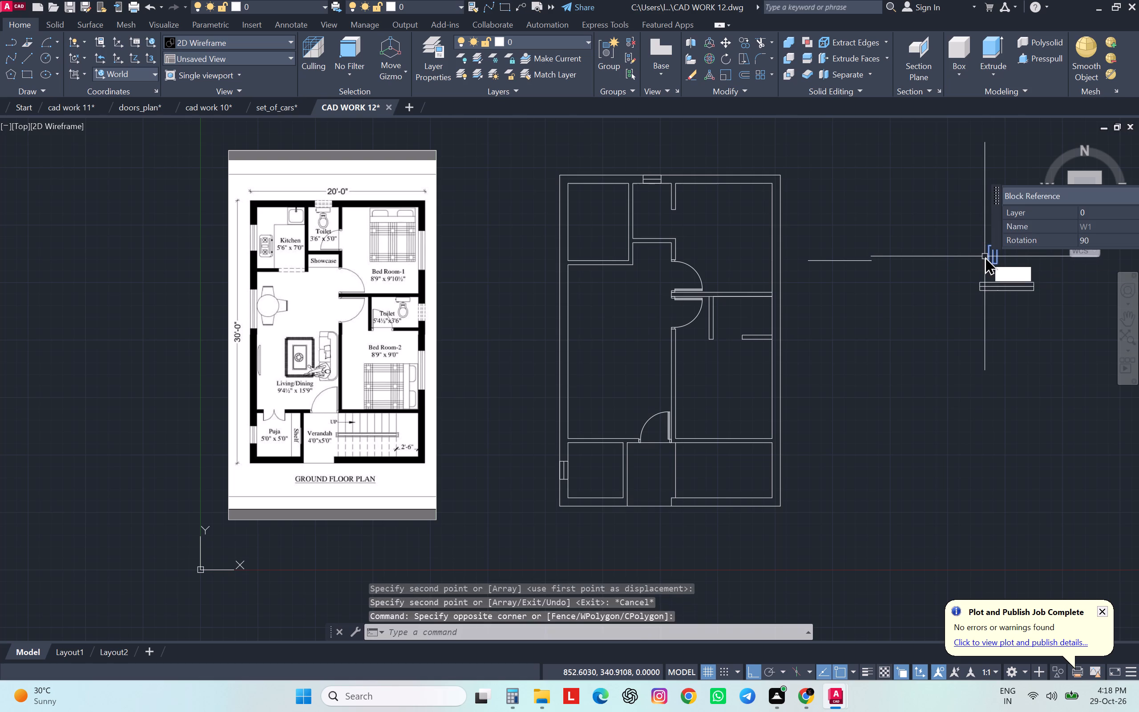
{"action": "key", "text": "Return"}
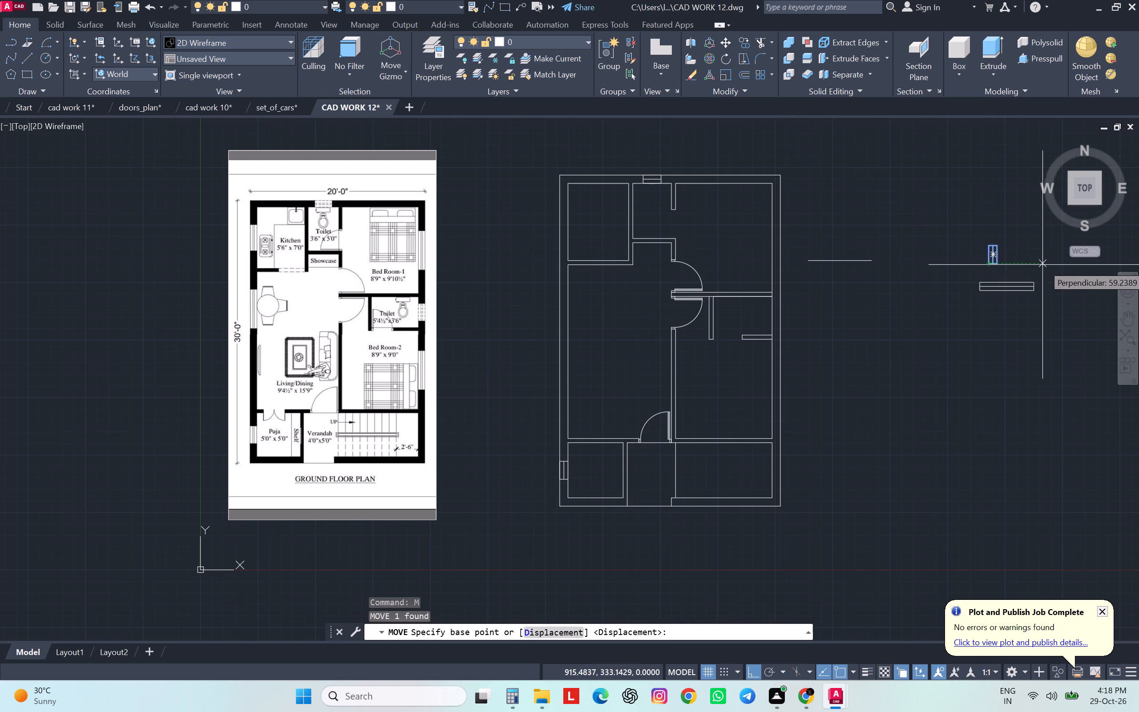
{"action": "scroll", "coordinate": [991, 256], "scroll_direction": "up", "scroll_amount": 1}
{"action": "scroll", "coordinate": [991, 256], "scroll_direction": "down", "scroll_amount": 1}
{"action": "scroll", "coordinate": [991, 256], "scroll_direction": "up", "scroll_amount": 4}
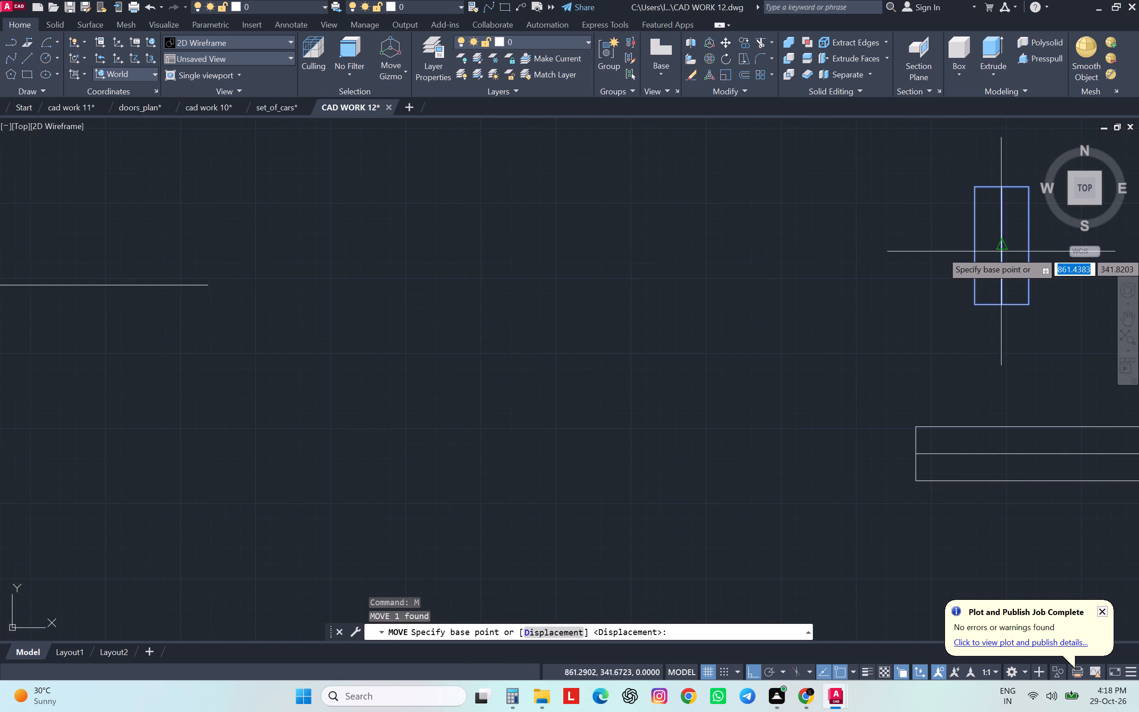
{"action": "left_click", "coordinate": [987, 256]}
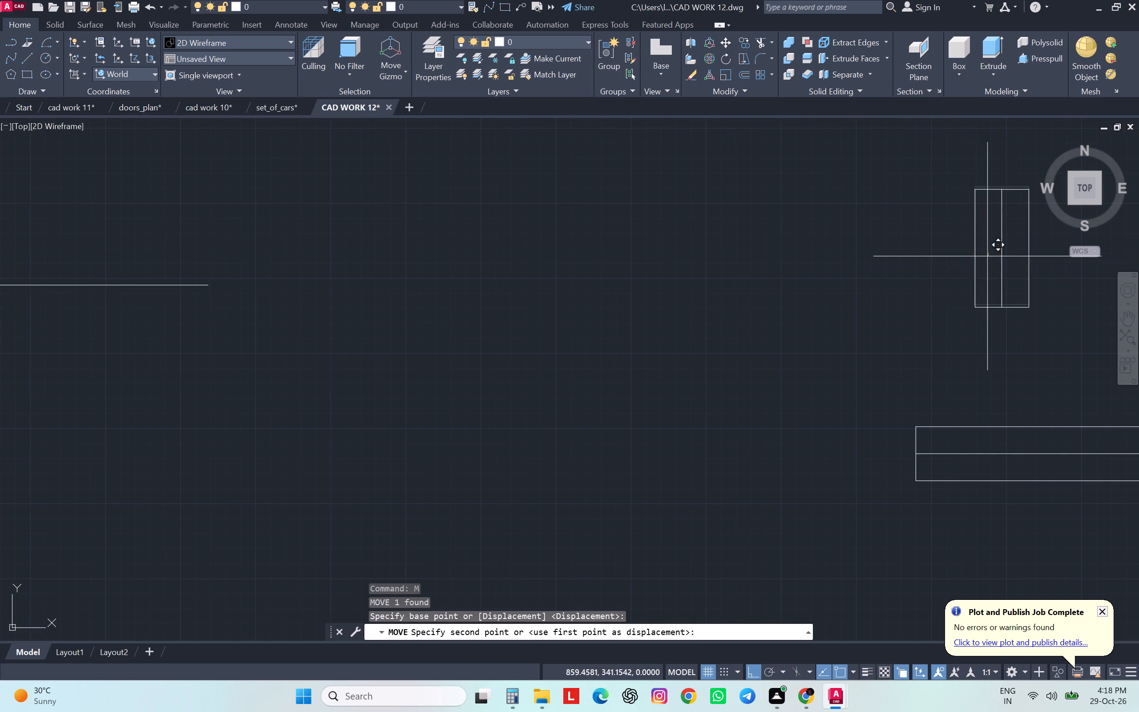
{"action": "scroll", "coordinate": [697, 294], "scroll_direction": "down", "scroll_amount": 3}
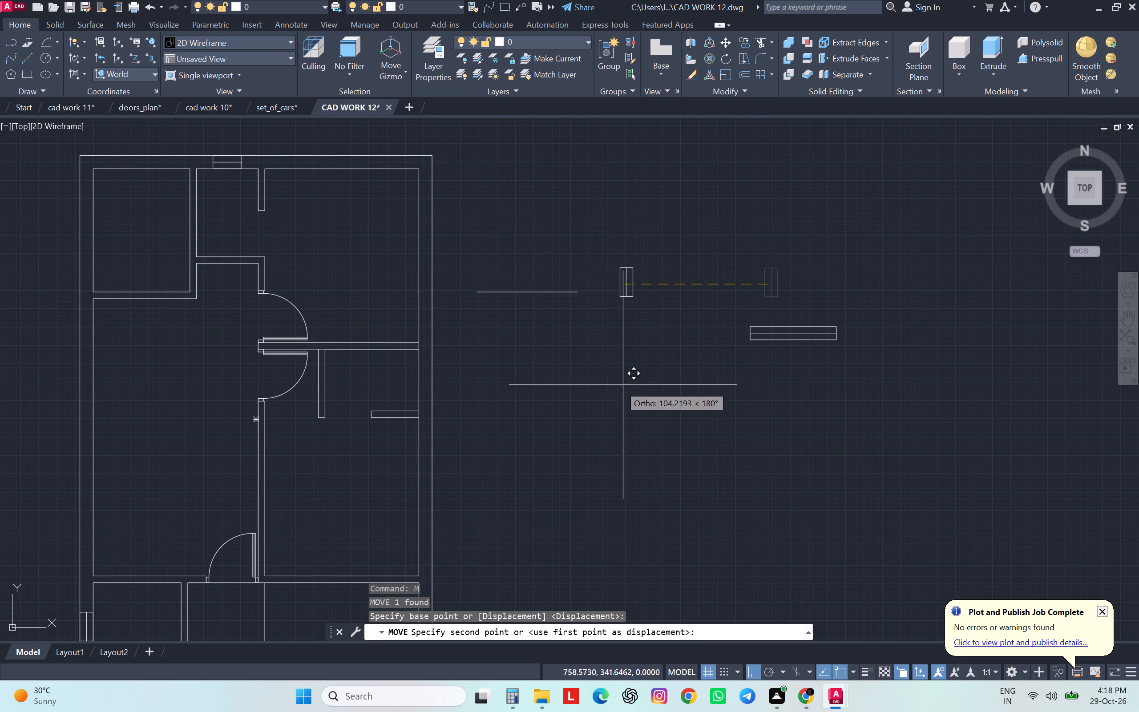
{"action": "left_click", "coordinate": [454, 397]}
{"action": "key", "text": "Escape"}
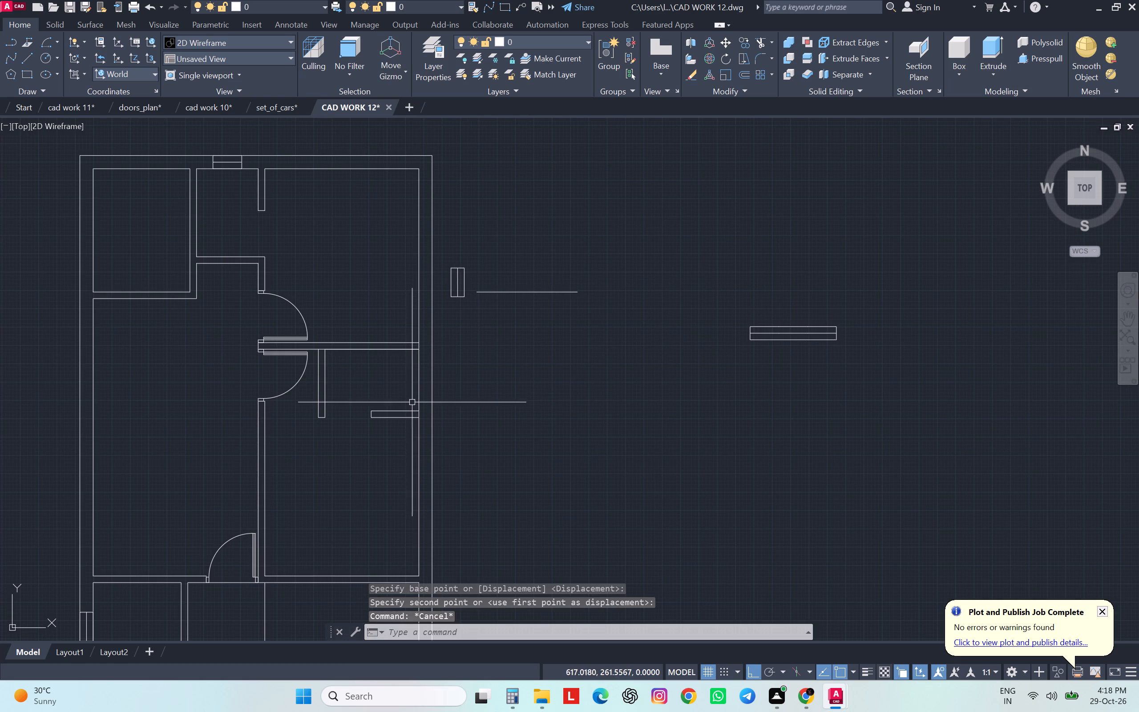
Trim the inner right wall line where the lower toilet's top and bottom partition walls meet it.
{"action": "key", "text": "r"}
{"action": "key", "text": "Escape"}
{"action": "type", "text": "TR"}
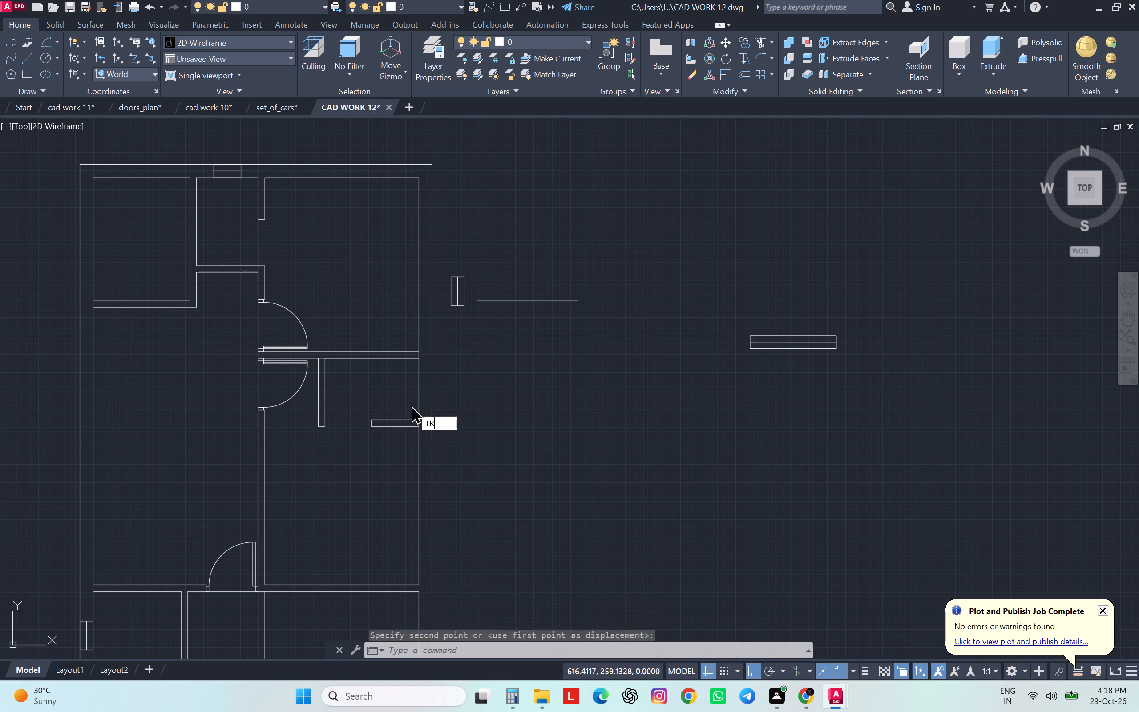
{"action": "key", "text": "space"}
{"action": "scroll", "coordinate": [425, 366], "scroll_direction": "up", "scroll_amount": 3}
{"action": "left_click", "coordinate": [399, 321]}
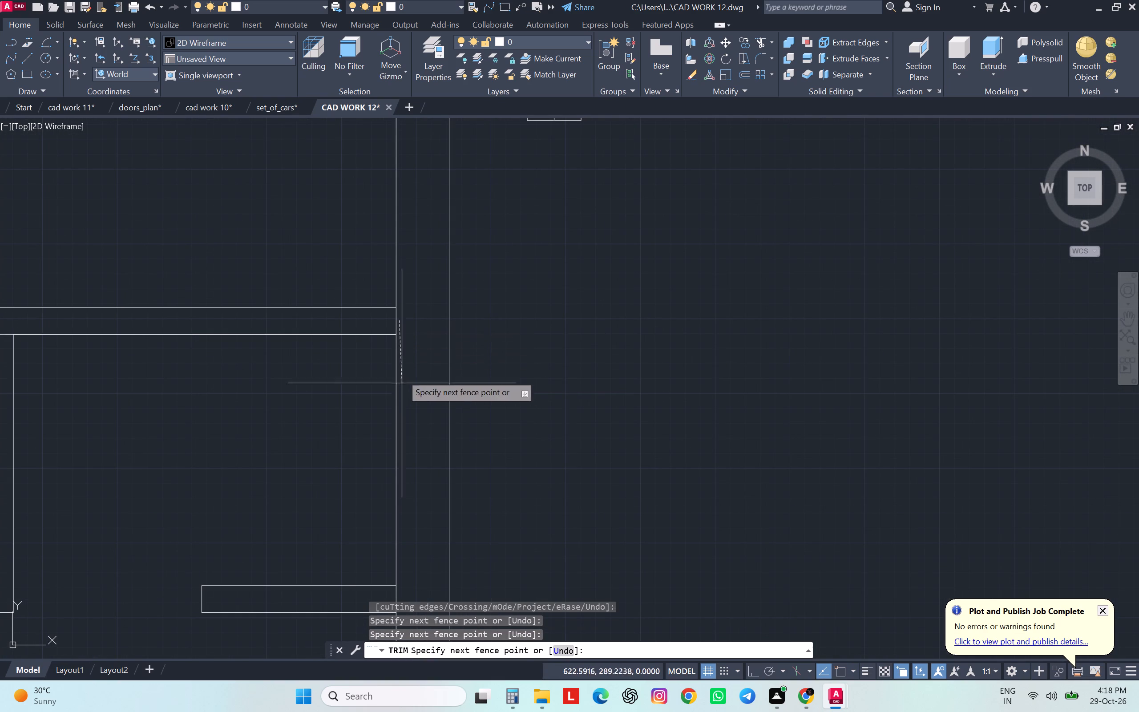
{"action": "left_click", "coordinate": [388, 320]}
{"action": "scroll", "coordinate": [373, 338], "scroll_direction": "down", "scroll_amount": 1}
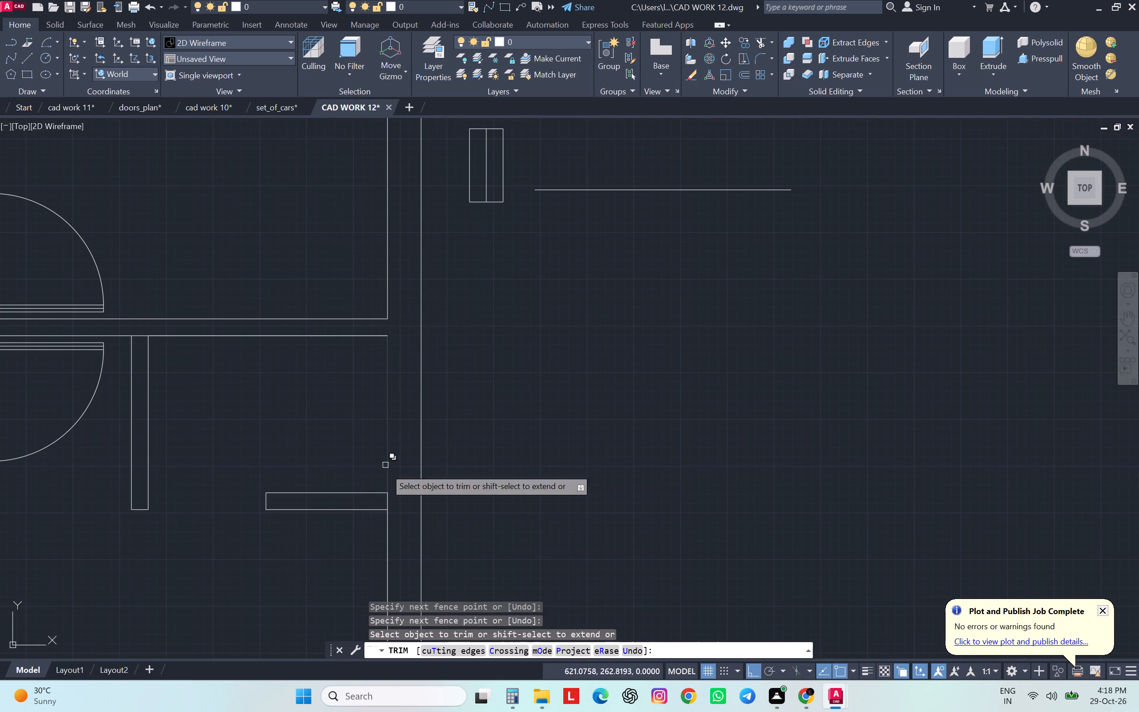
{"action": "left_click", "coordinate": [388, 503]}
{"action": "key", "text": "Escape"}
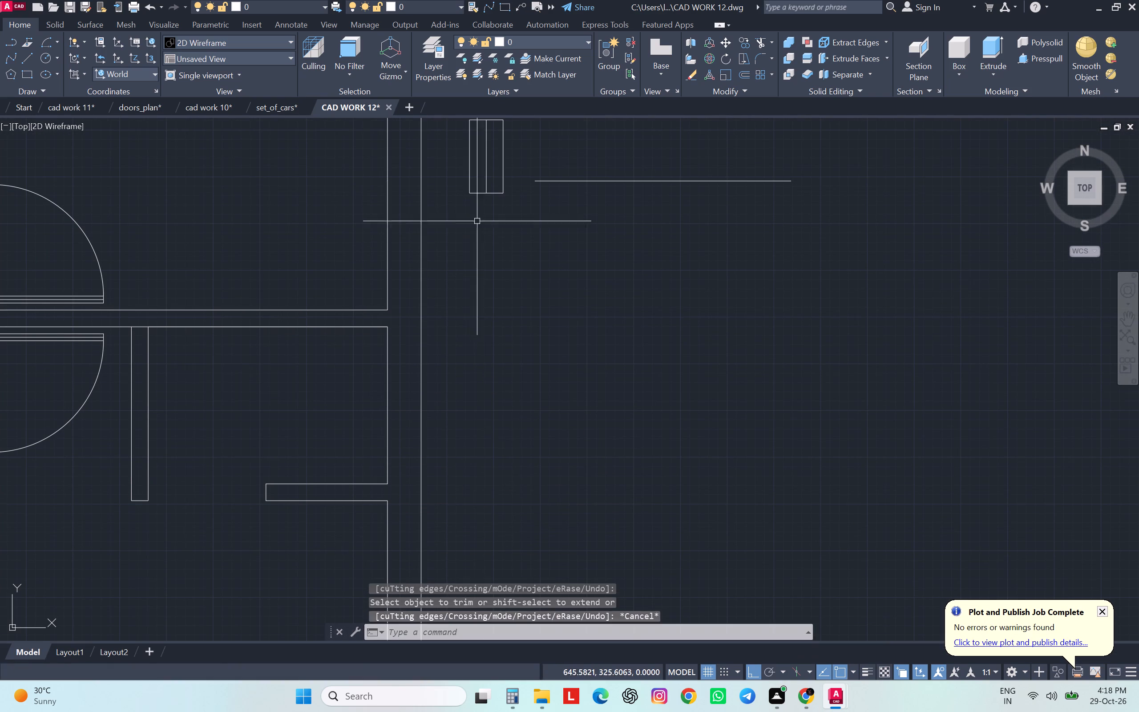
Move the rotated W1 block from its left edge midpoint to the midpoint of the lower toilet's inner right wall line.
{"action": "left_click", "coordinate": [505, 168]}
{"action": "scroll", "coordinate": [518, 253], "scroll_direction": "down", "scroll_amount": 1}
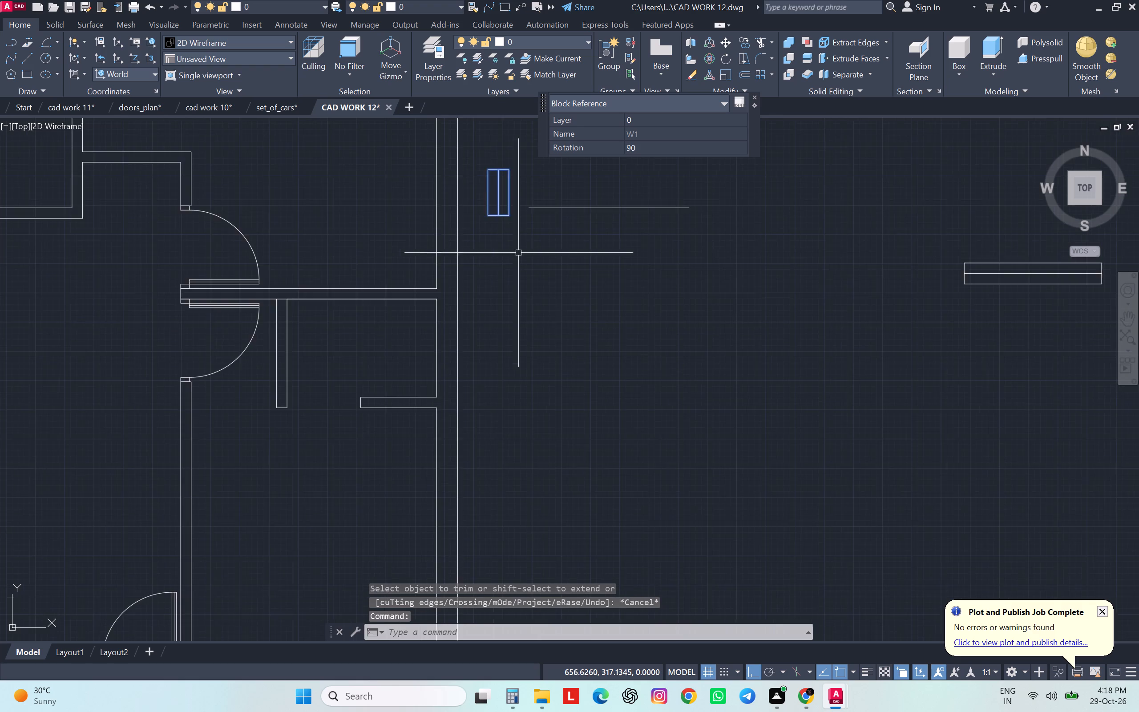
{"action": "middle_click_drag", "start_coordinate": [518, 253], "coordinate": [524, 280]}
{"action": "key", "text": "m"}
{"action": "key", "text": "space"}
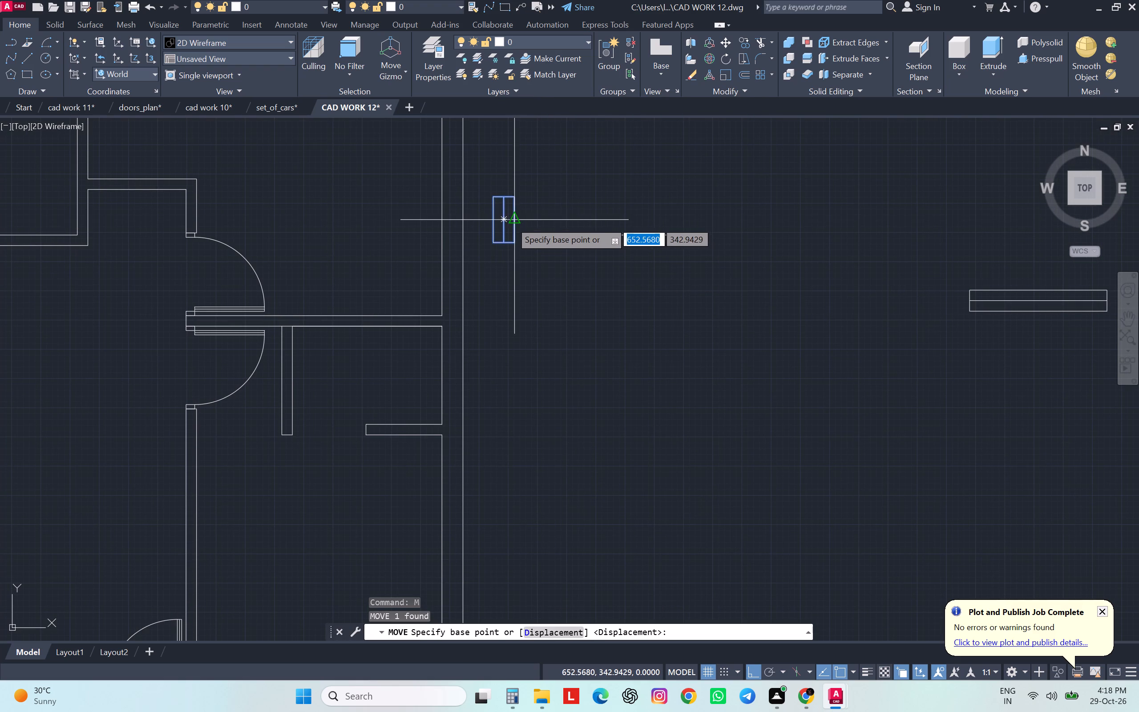
{"action": "left_click", "coordinate": [490, 219]}
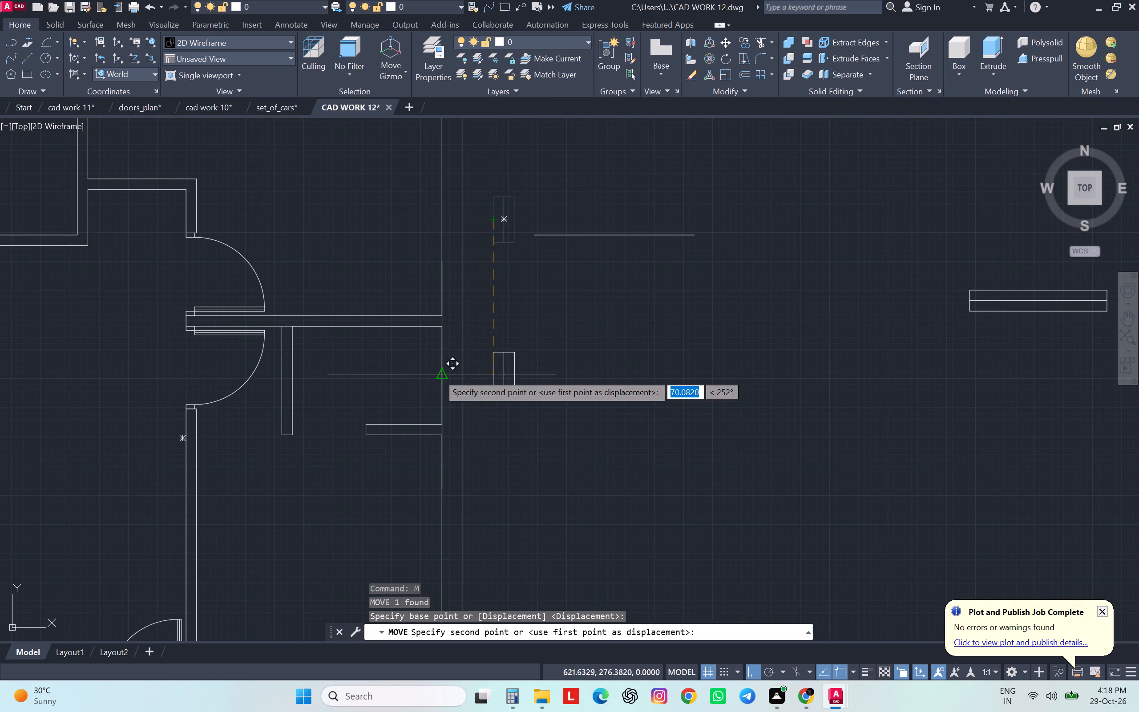
{"action": "left_click", "coordinate": [438, 374]}
{"action": "key", "text": "Escape"}
{"action": "key", "text": "Escape"}
{"action": "scroll", "coordinate": [581, 328], "scroll_direction": "down", "scroll_amount": 3}
{"action": "scroll", "coordinate": [599, 323], "scroll_direction": "up", "scroll_amount": 1}
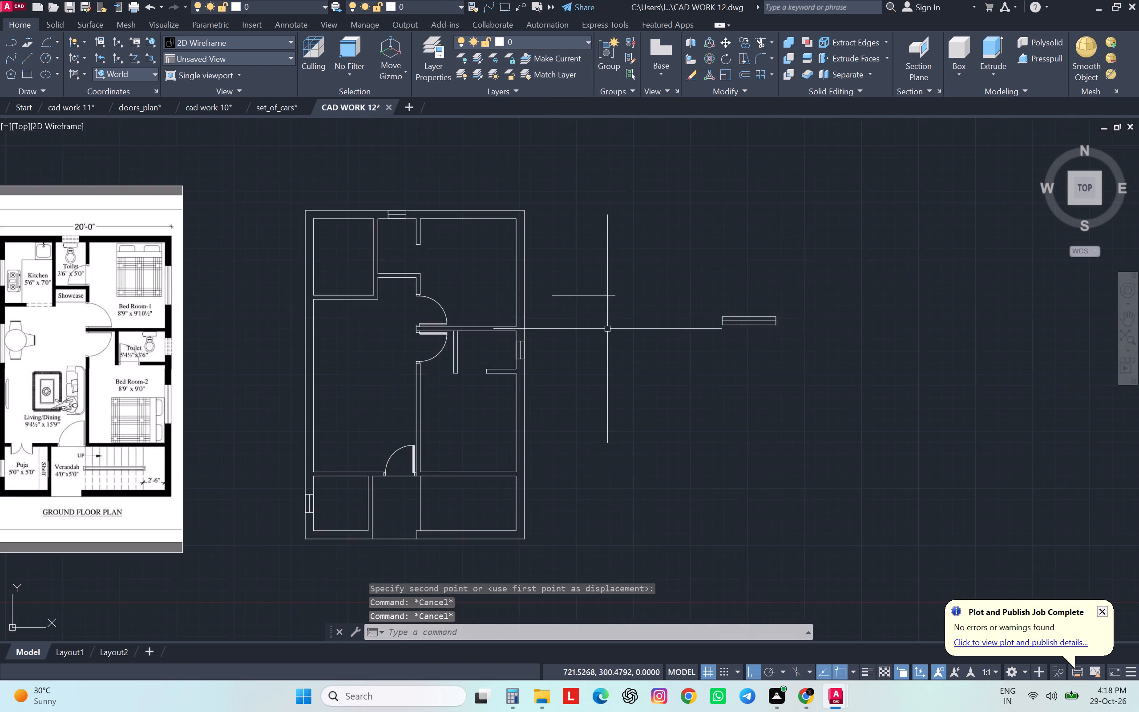
{"action": "scroll", "coordinate": [607, 332], "scroll_direction": "down", "scroll_amount": 1}
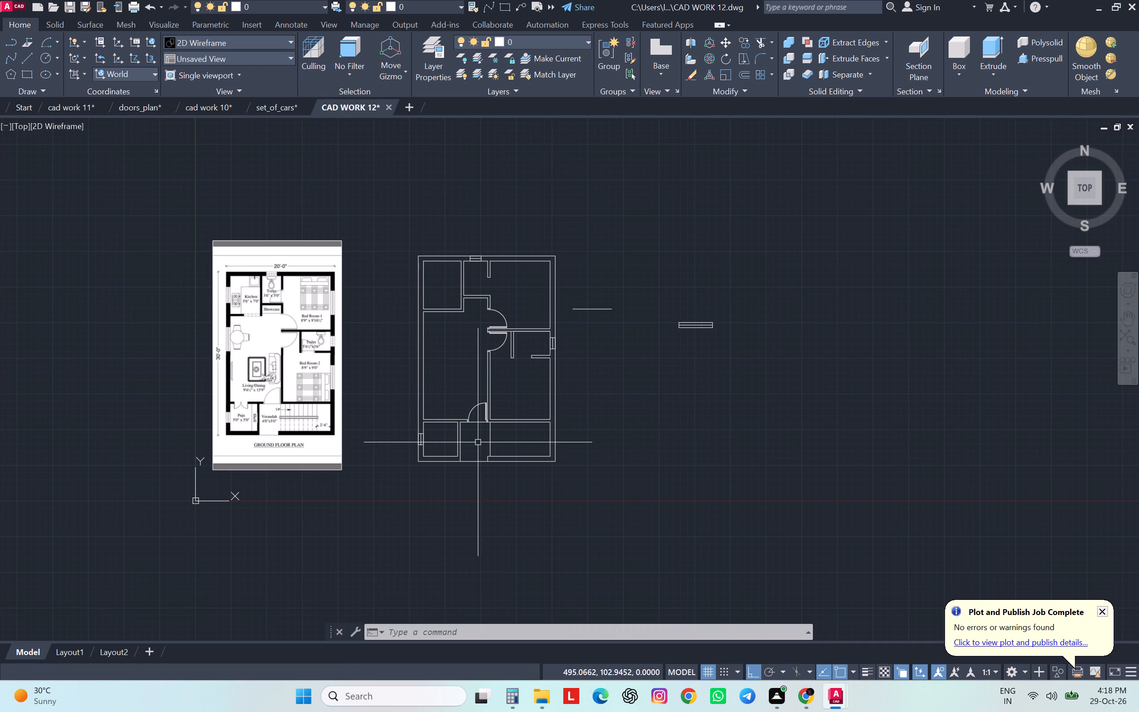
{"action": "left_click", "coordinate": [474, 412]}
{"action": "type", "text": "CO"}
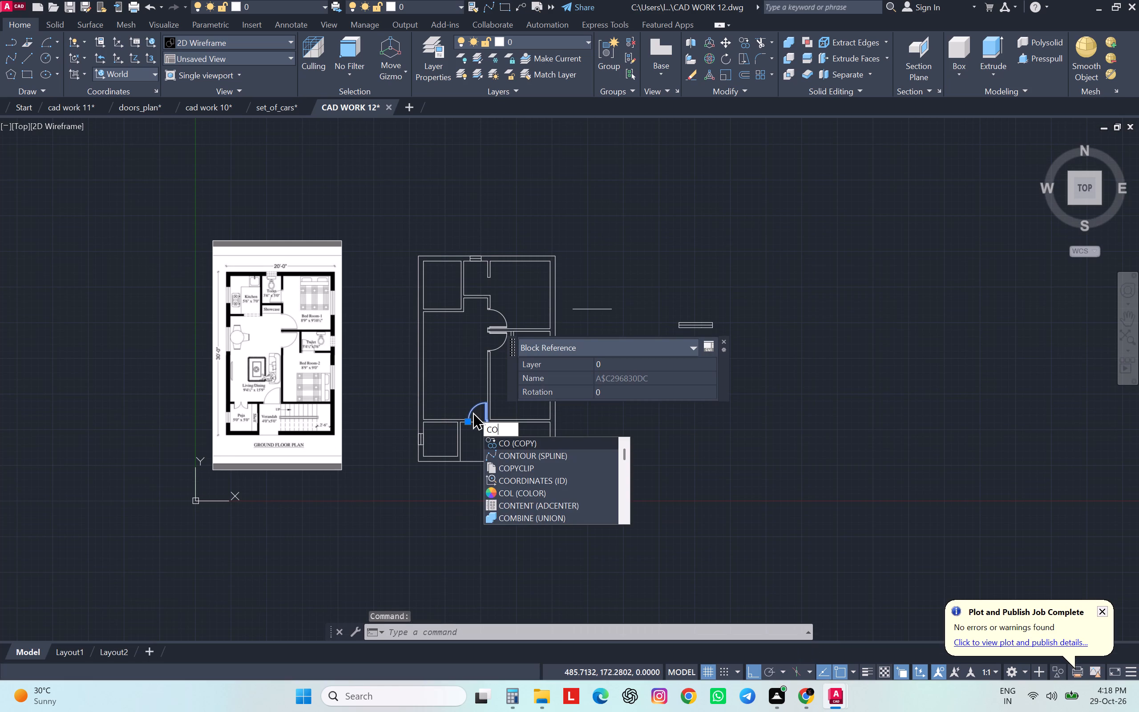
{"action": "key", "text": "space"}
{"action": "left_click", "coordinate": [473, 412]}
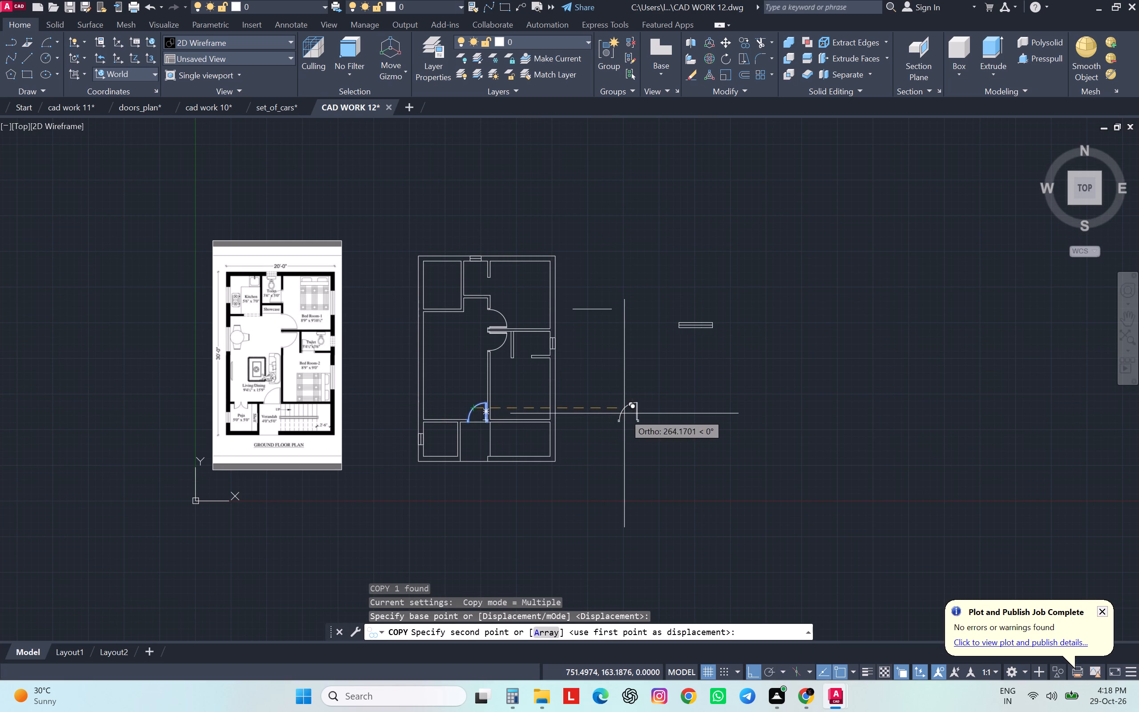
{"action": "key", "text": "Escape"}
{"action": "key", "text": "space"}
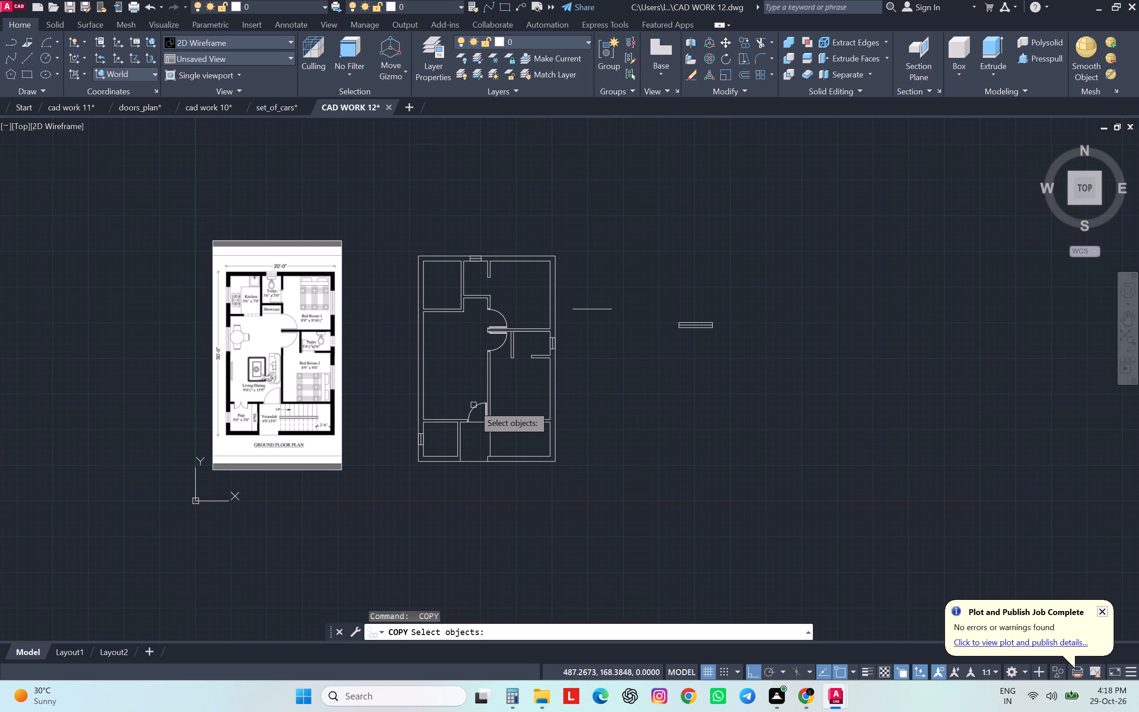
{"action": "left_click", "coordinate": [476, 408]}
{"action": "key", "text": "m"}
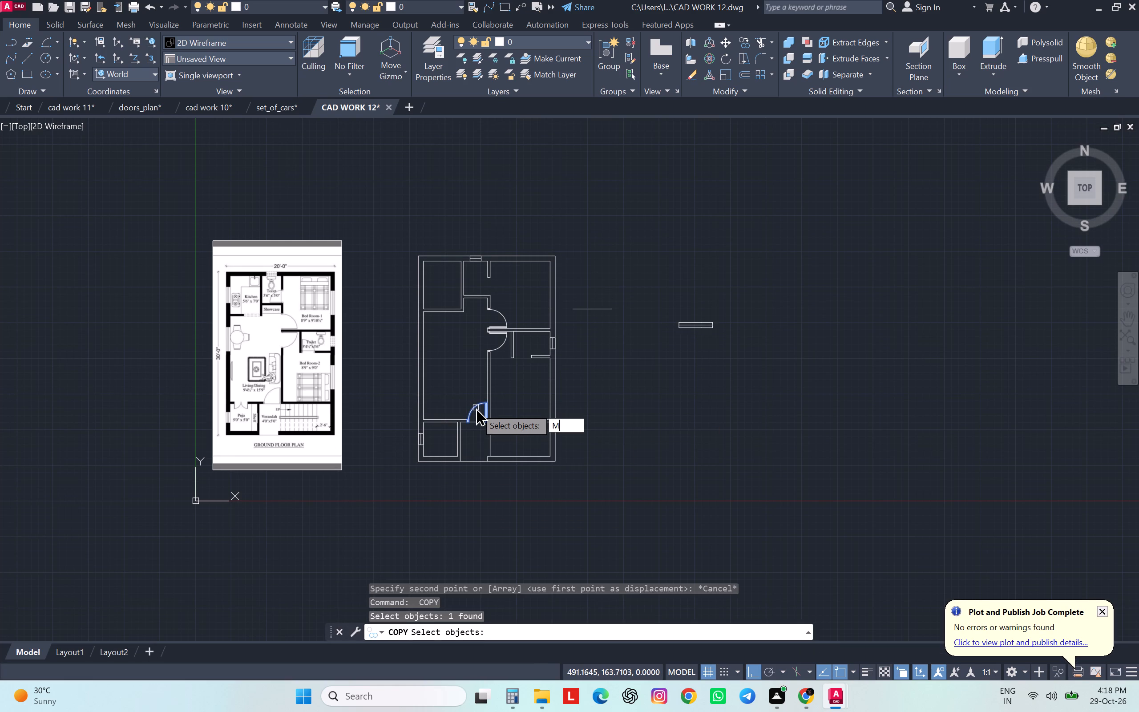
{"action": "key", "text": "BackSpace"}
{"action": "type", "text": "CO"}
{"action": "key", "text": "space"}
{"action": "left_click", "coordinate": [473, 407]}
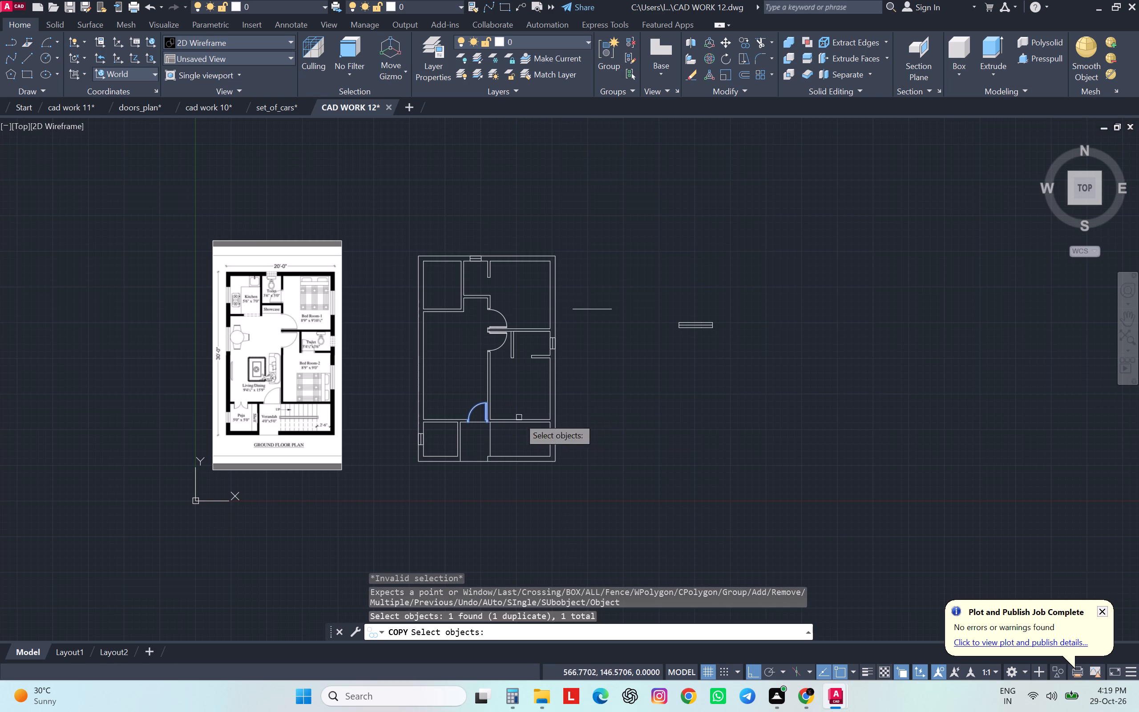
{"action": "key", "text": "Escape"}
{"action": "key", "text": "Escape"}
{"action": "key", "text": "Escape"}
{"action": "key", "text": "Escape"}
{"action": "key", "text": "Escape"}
Copy the verandah entrance door block horizontally to the empty space on the right side of the plan.
{"action": "key", "text": "c"}
{"action": "type", "text": "O"}
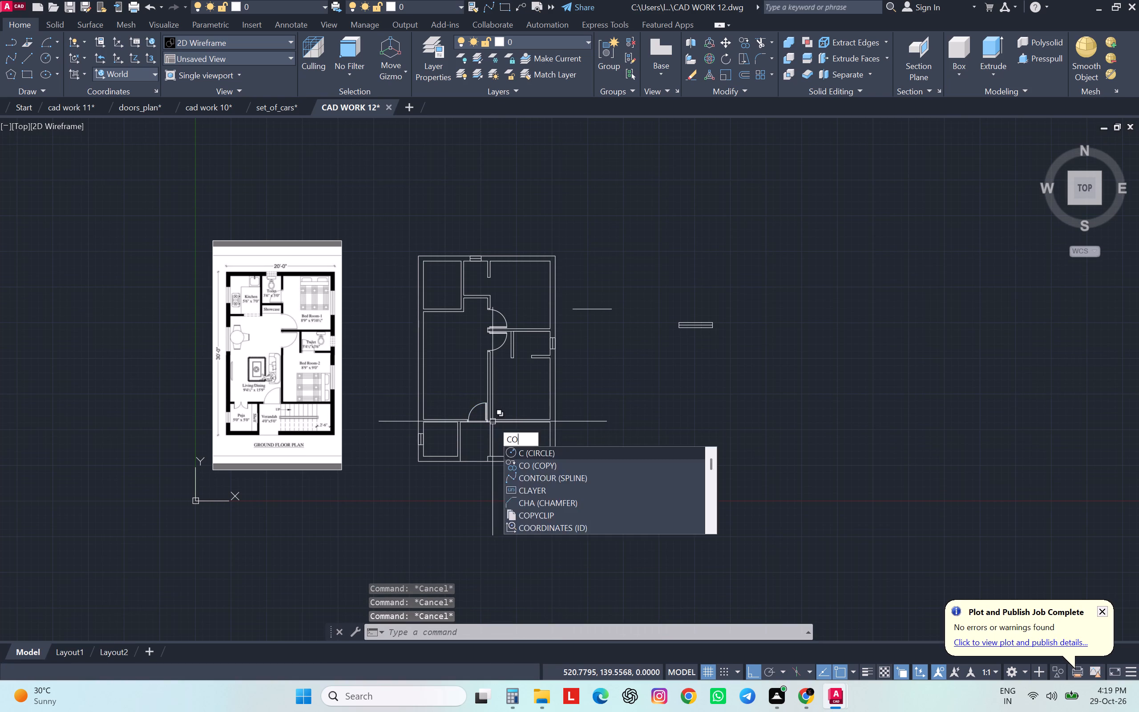
{"action": "key", "text": "space"}
{"action": "left_click", "coordinate": [473, 411]}
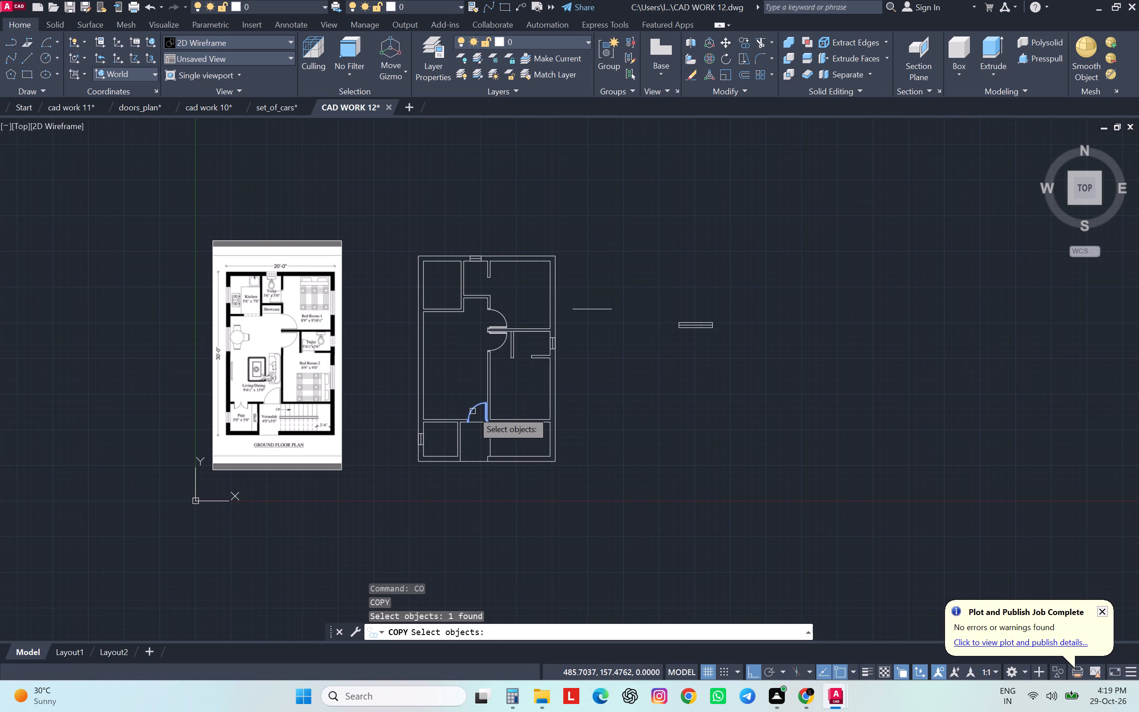
{"action": "key", "text": "Return"}
{"action": "left_click", "coordinate": [473, 411]}
{"action": "left_click", "coordinate": [628, 416]}
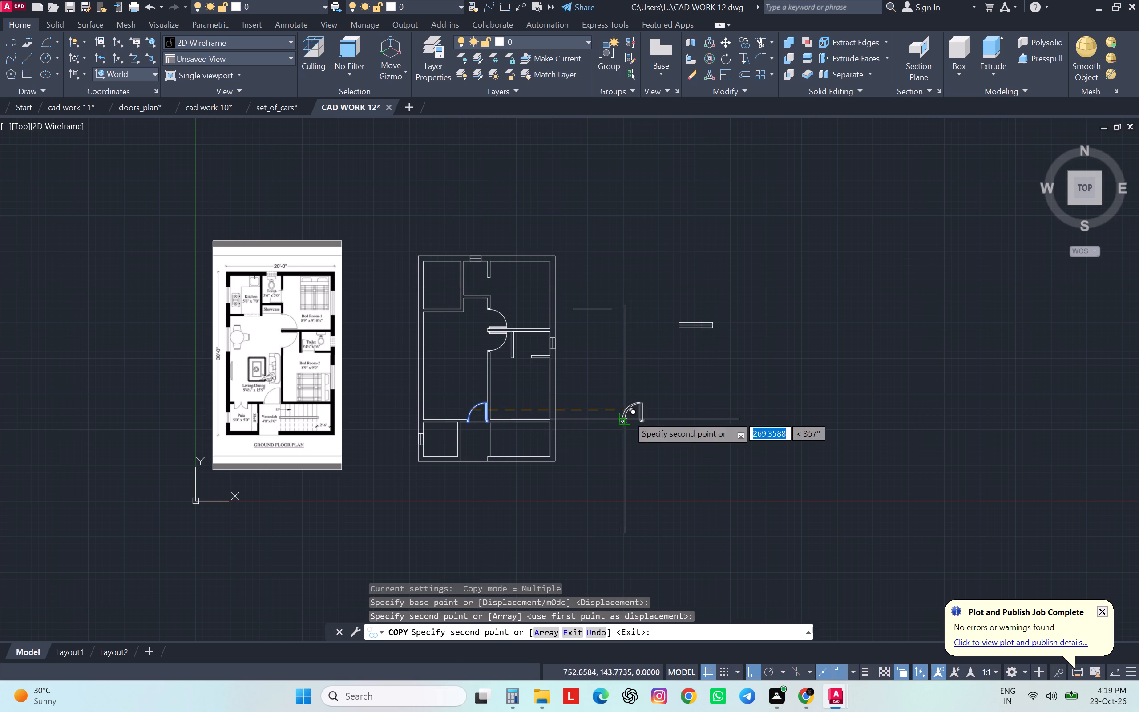
{"action": "key", "text": "Escape"}
Scale the copied door about its left jamb's lower-left corner by reference, from length 35.4 to new length 31.5.
{"action": "left_click", "coordinate": [664, 395]}
{"action": "left_click", "coordinate": [613, 429]}
{"action": "scroll", "coordinate": [638, 421], "scroll_direction": "up", "scroll_amount": 6}
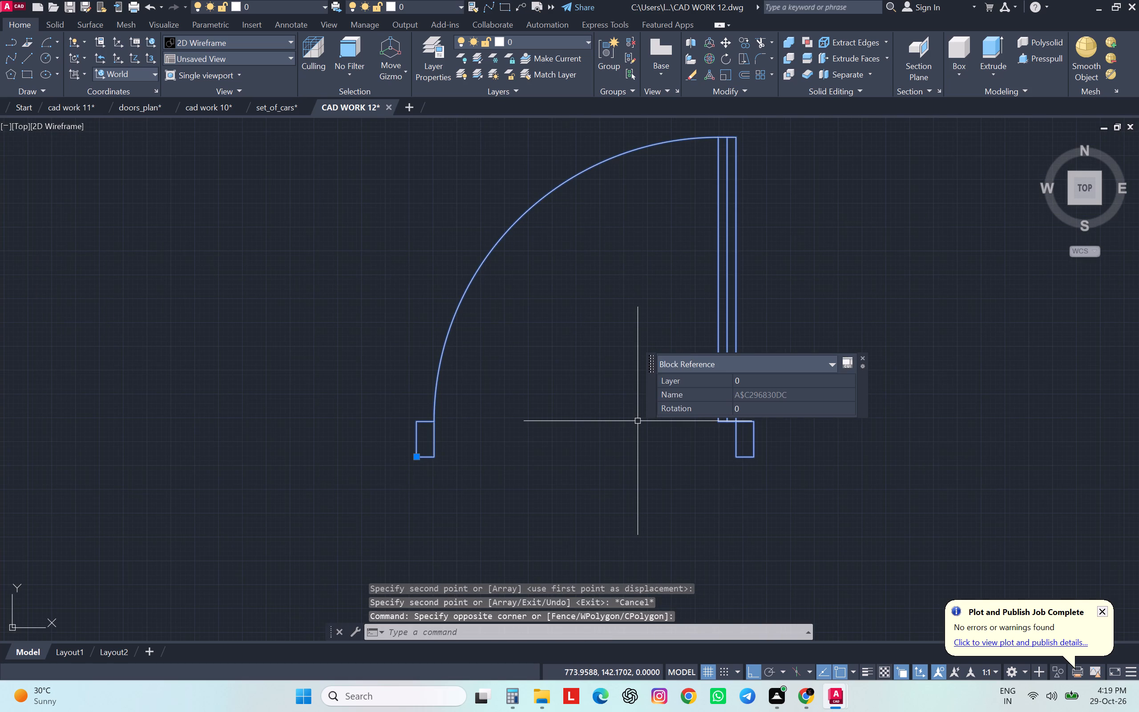
{"action": "type", "text": "SC"}
{"action": "key", "text": "space"}
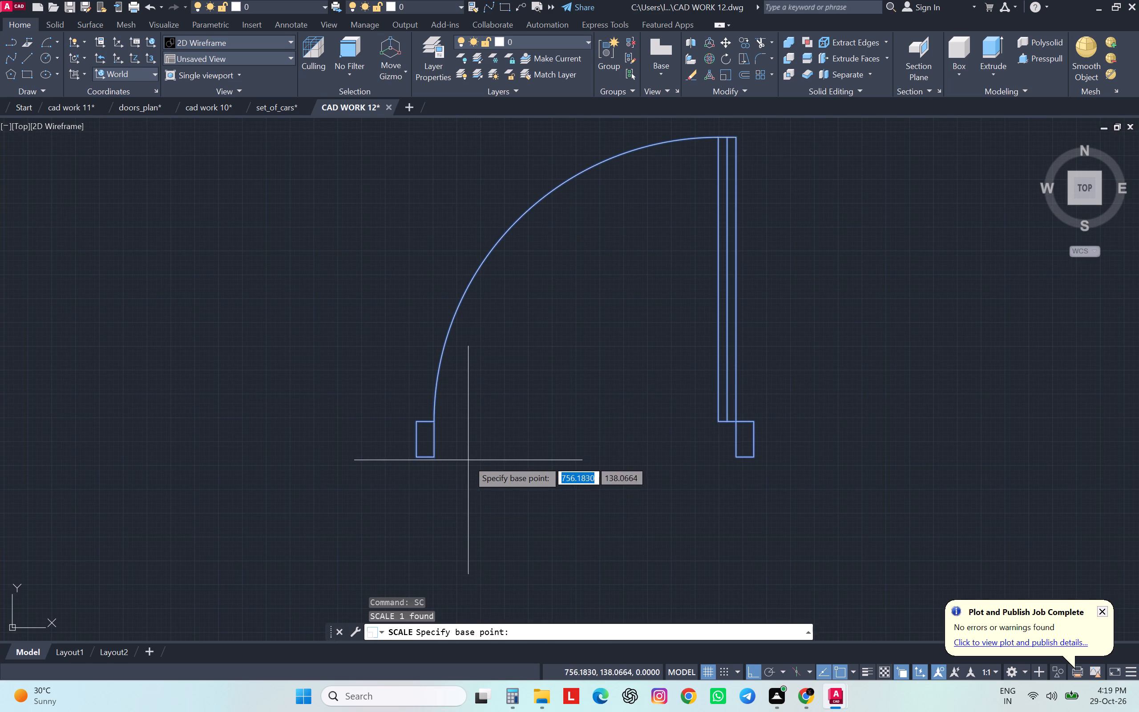
{"action": "left_click", "coordinate": [416, 457]}
{"action": "type", "text": "R"}
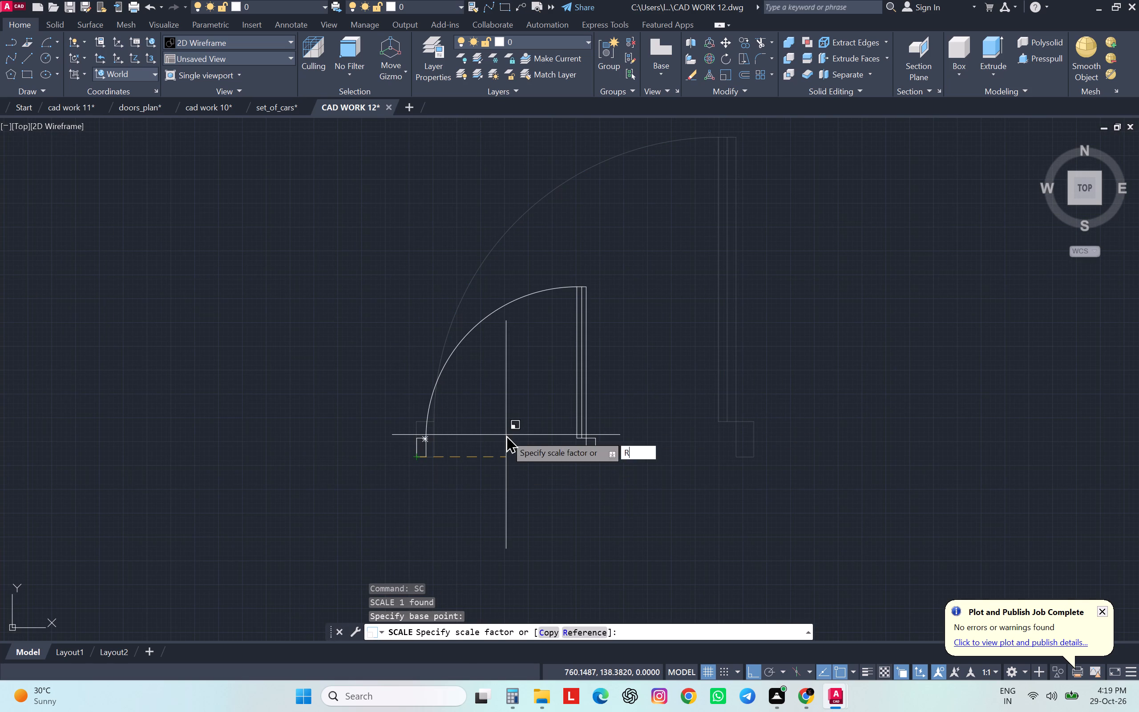
{"action": "key", "text": "space"}
{"action": "key", "text": "3"}
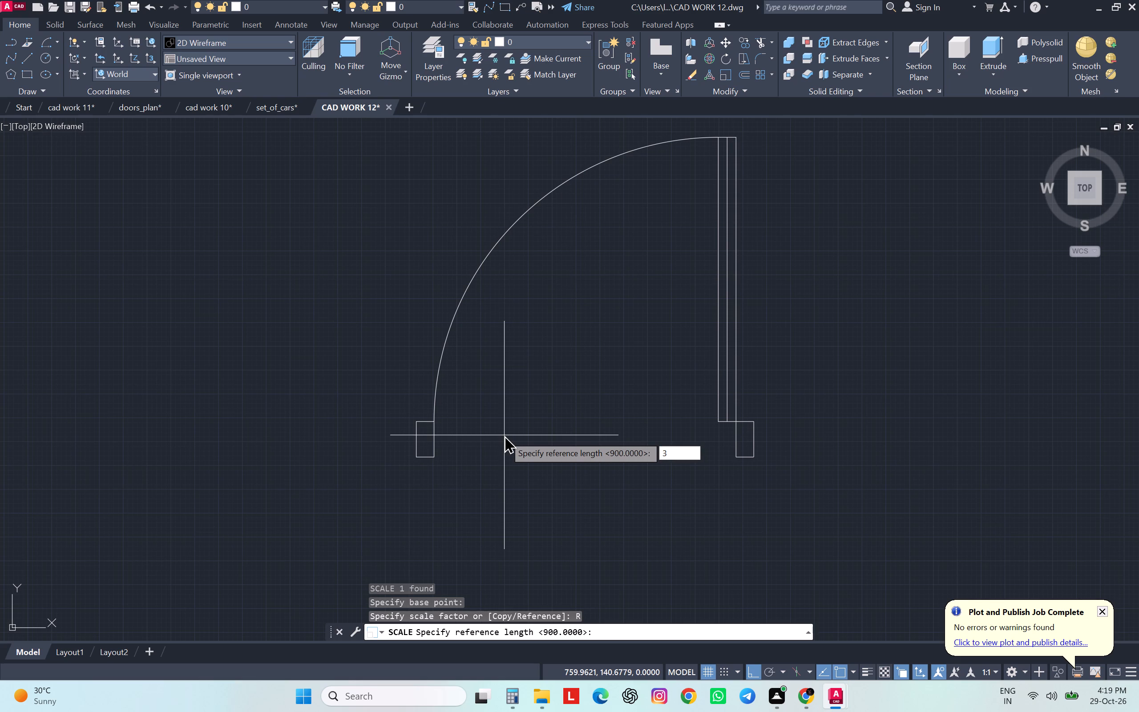
{"action": "key", "text": "4"}
{"action": "key", "text": "BackSpace"}
{"action": "type", "text": "5.4"}
{"action": "key", "text": "Return"}
{"action": "type", "text": "31.5"}
{"action": "key", "text": "Return"}
{"action": "scroll", "coordinate": [509, 422], "scroll_direction": "down", "scroll_amount": 2}
{"action": "scroll", "coordinate": [509, 422], "scroll_direction": "up", "scroll_amount": 1}
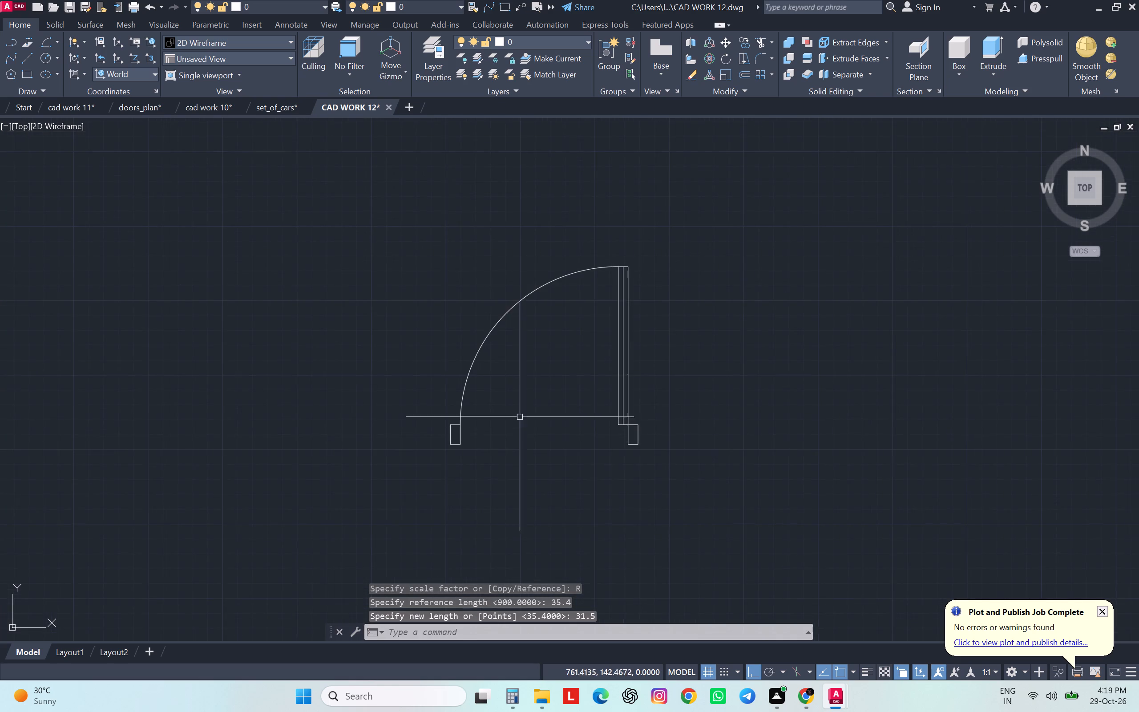
{"action": "scroll", "coordinate": [561, 388], "scroll_direction": "down", "scroll_amount": 4}
Move the scaled door from its right jamb's lower-right corner to the lower-left corner of the lower toilet's short bottom wall.
{"action": "left_click", "coordinate": [602, 354]}
{"action": "left_click", "coordinate": [521, 404]}
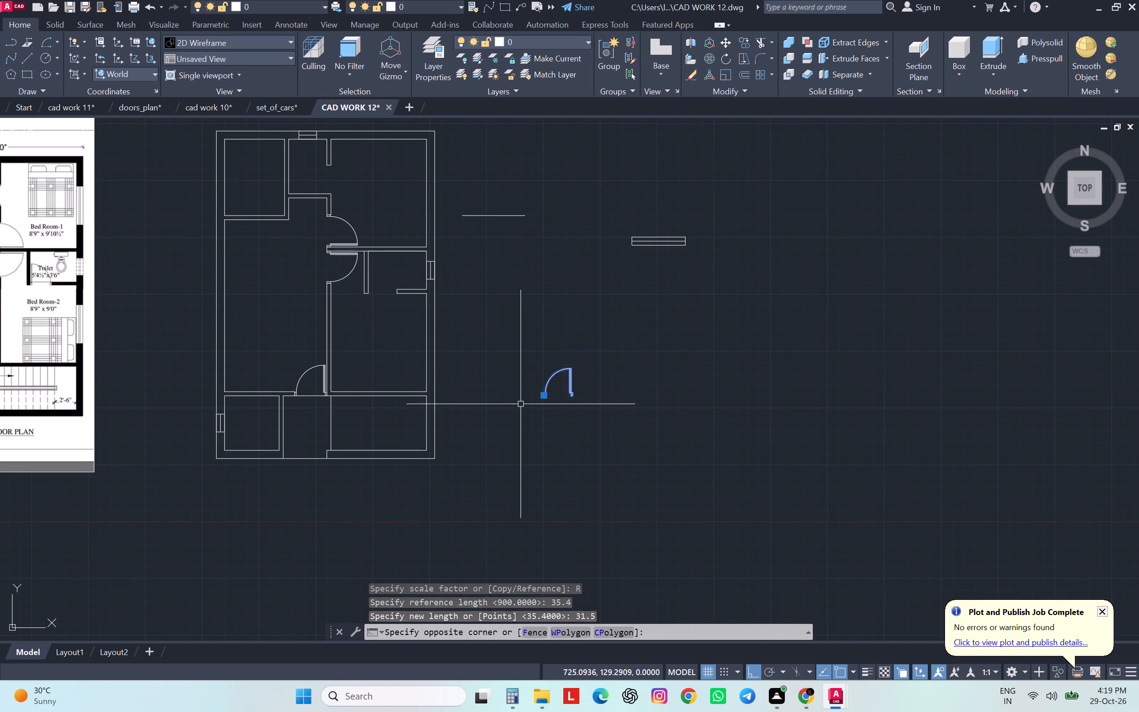
{"action": "type", "text": "M"}
{"action": "key", "text": "space"}
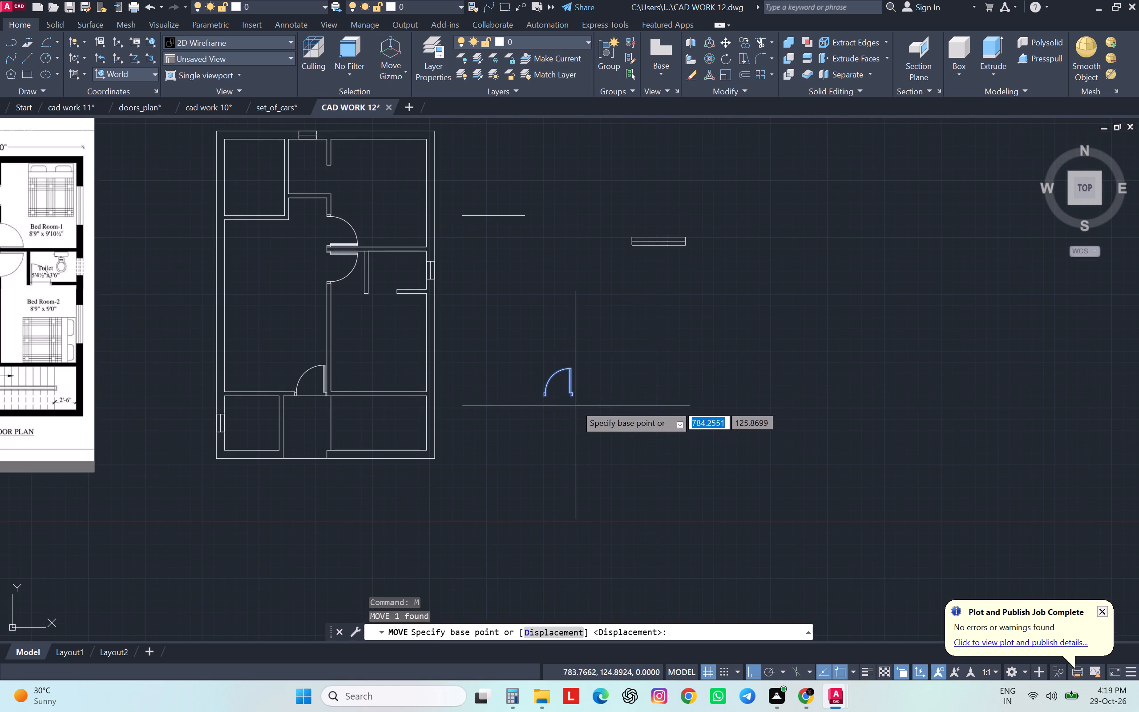
{"action": "scroll", "coordinate": [572, 398], "scroll_direction": "up", "scroll_amount": 6}
{"action": "left_click", "coordinate": [591, 397]}
{"action": "scroll", "coordinate": [591, 397], "scroll_direction": "down", "scroll_amount": 4}
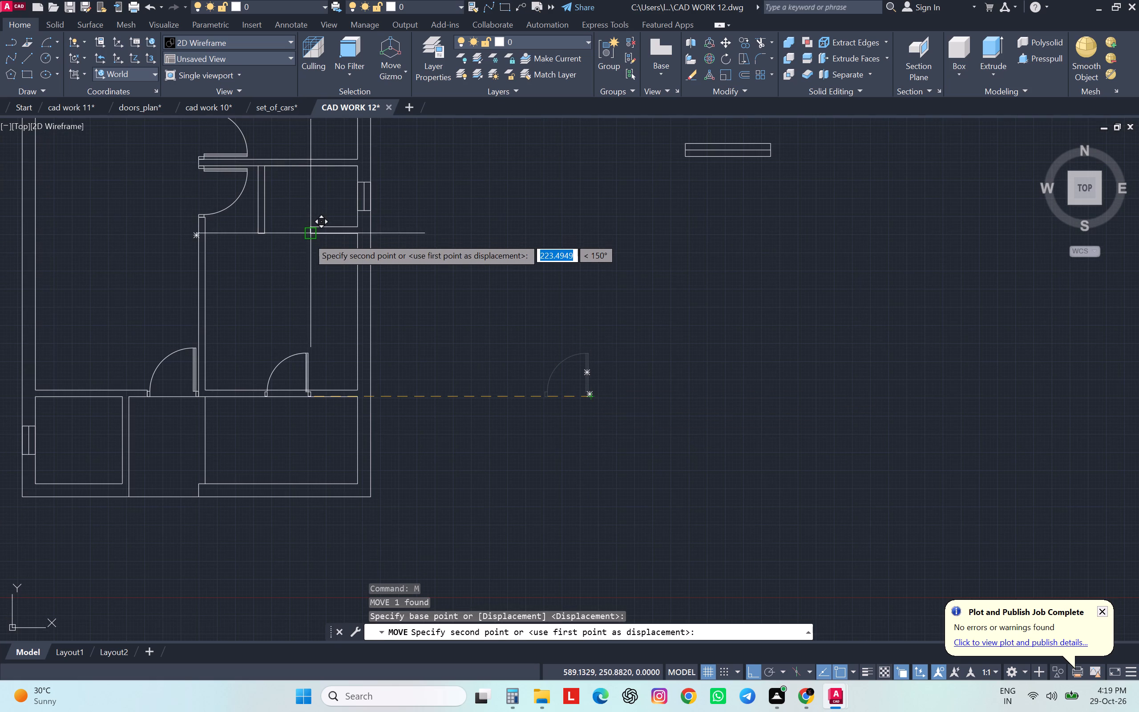
{"action": "left_click_drag", "start_coordinate": [307, 238], "coordinate": [311, 239]}
{"action": "scroll", "coordinate": [536, 271], "scroll_direction": "down", "scroll_amount": 2}
{"action": "scroll", "coordinate": [537, 273], "scroll_direction": "up", "scroll_amount": 1}
{"action": "middle_click_drag", "start_coordinate": [542, 287], "coordinate": [610, 328]}
{"action": "scroll", "coordinate": [542, 287], "scroll_direction": "up", "scroll_amount": 1}
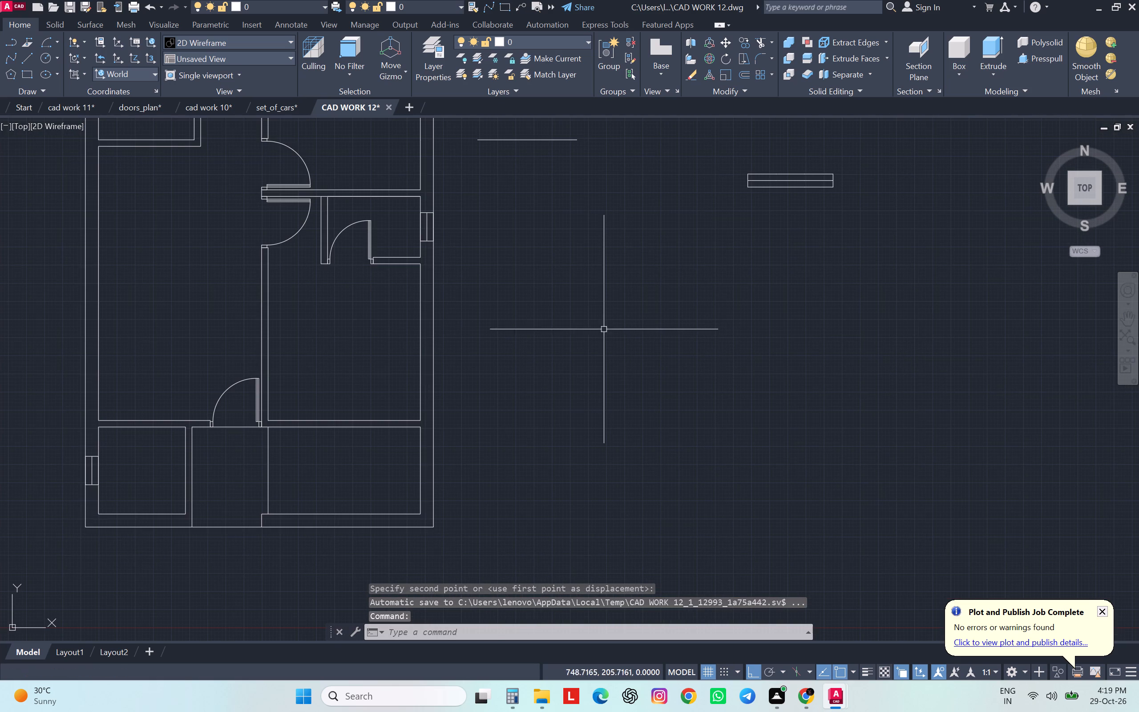
Mirror the lower toilet's door block about a vertical line through its door leaf, erasing the source object.
{"action": "key", "text": "Escape"}
{"action": "scroll", "coordinate": [523, 324], "scroll_direction": "down", "scroll_amount": 4}
{"action": "middle_click_drag", "start_coordinate": [528, 327], "coordinate": [595, 360]}
{"action": "scroll", "coordinate": [533, 328], "scroll_direction": "up", "scroll_amount": 2}
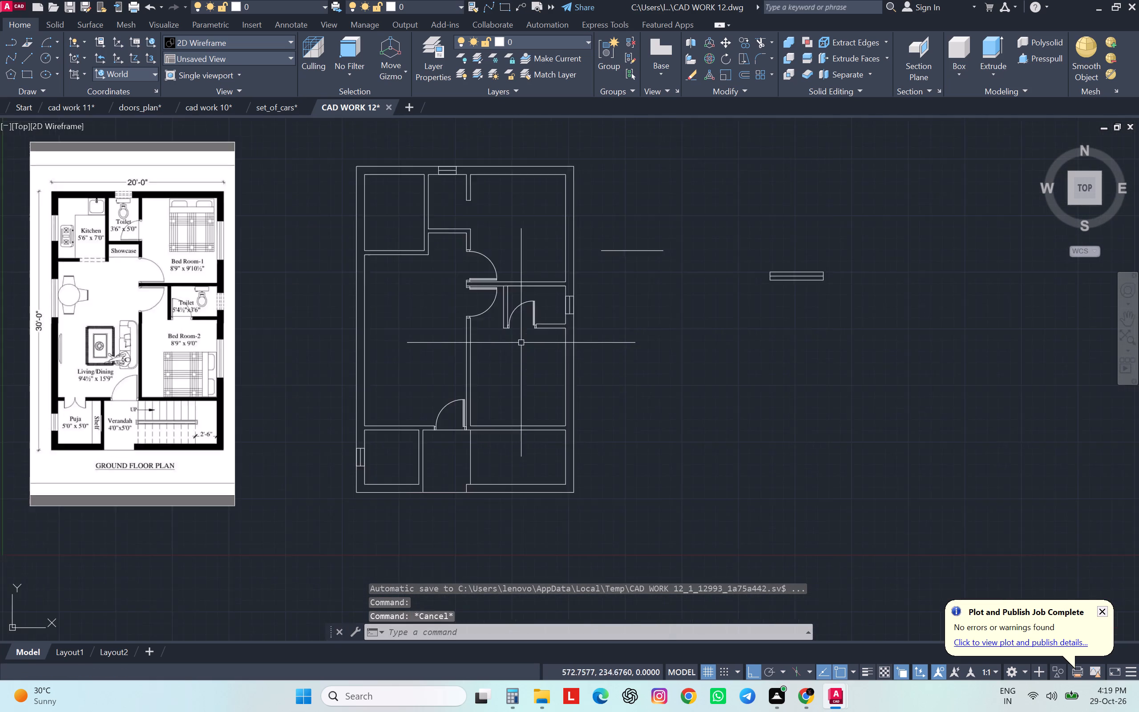
{"action": "scroll", "coordinate": [521, 343], "scroll_direction": "up", "scroll_amount": 1}
{"action": "middle_click_drag", "start_coordinate": [520, 344], "coordinate": [661, 361]}
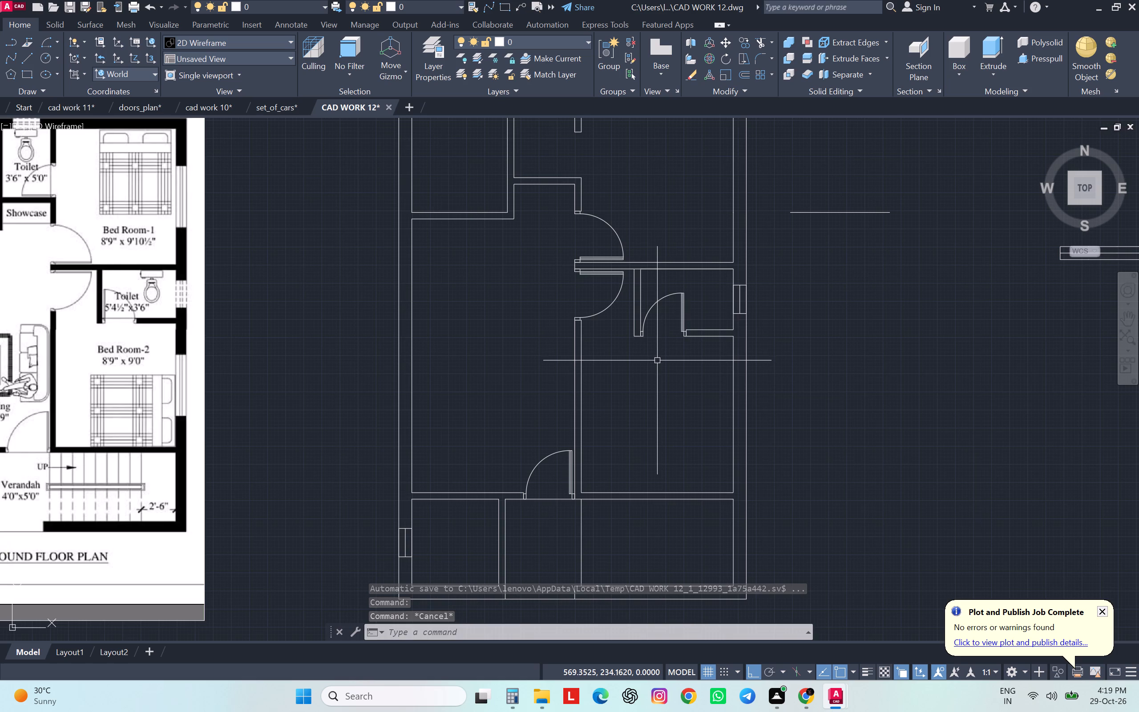
{"action": "left_click", "coordinate": [694, 302]}
{"action": "left_click", "coordinate": [673, 313]}
{"action": "type", "text": "MI"}
{"action": "key", "text": "space"}
{"action": "left_click", "coordinate": [680, 330]}
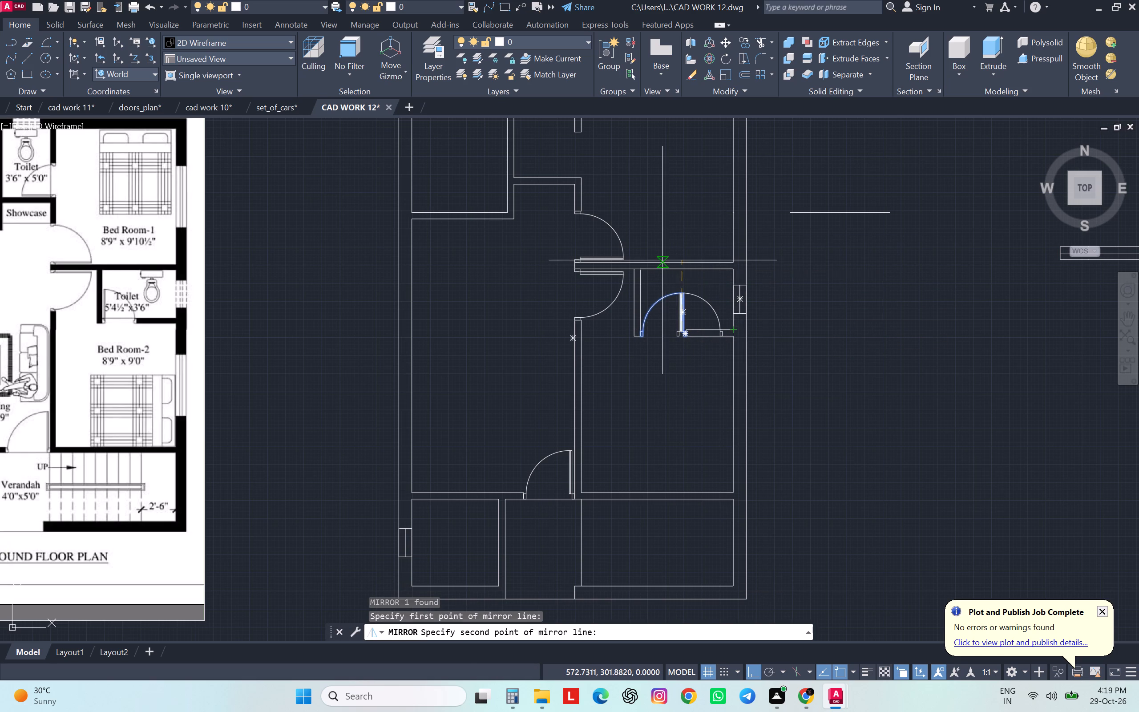
{"action": "left_click", "coordinate": [665, 240]}
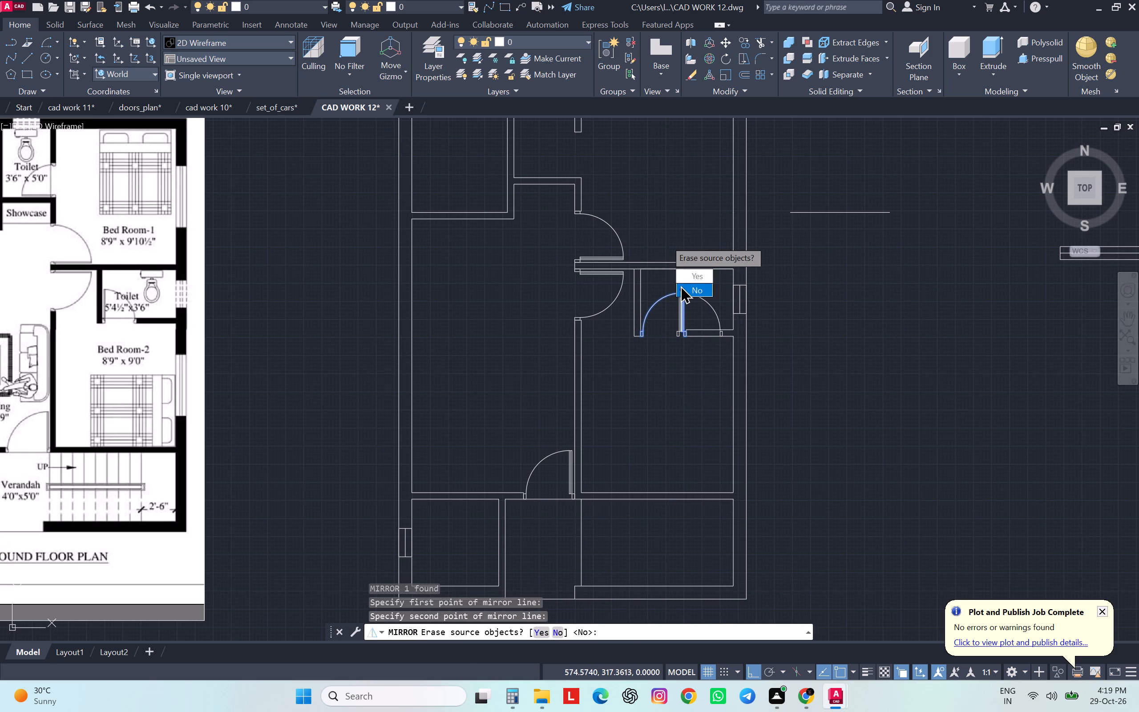
{"action": "left_click_drag", "start_coordinate": [682, 279], "coordinate": [665, 240]}
Move the mirrored door from its left jamb's lower-left corner to the lower-right corner of the lower toilet's short left wall.
{"action": "left_click", "coordinate": [681, 297]}
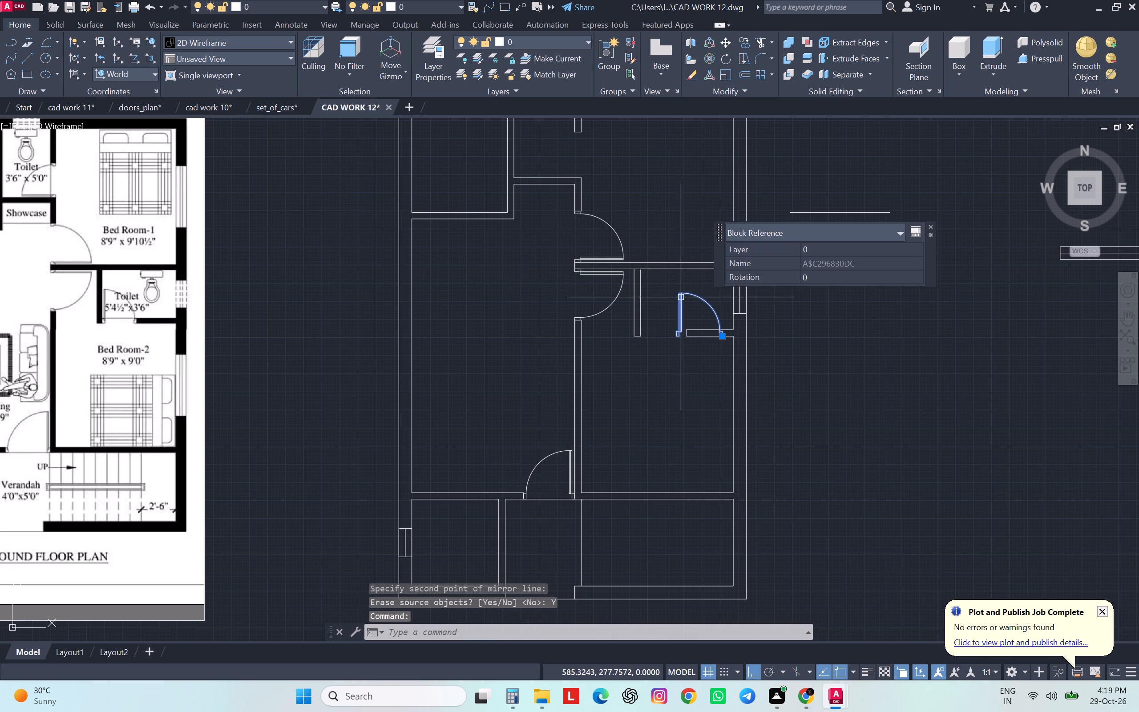
{"action": "key", "text": "m"}
{"action": "key", "text": "space"}
{"action": "scroll", "coordinate": [677, 332], "scroll_direction": "up", "scroll_amount": 6}
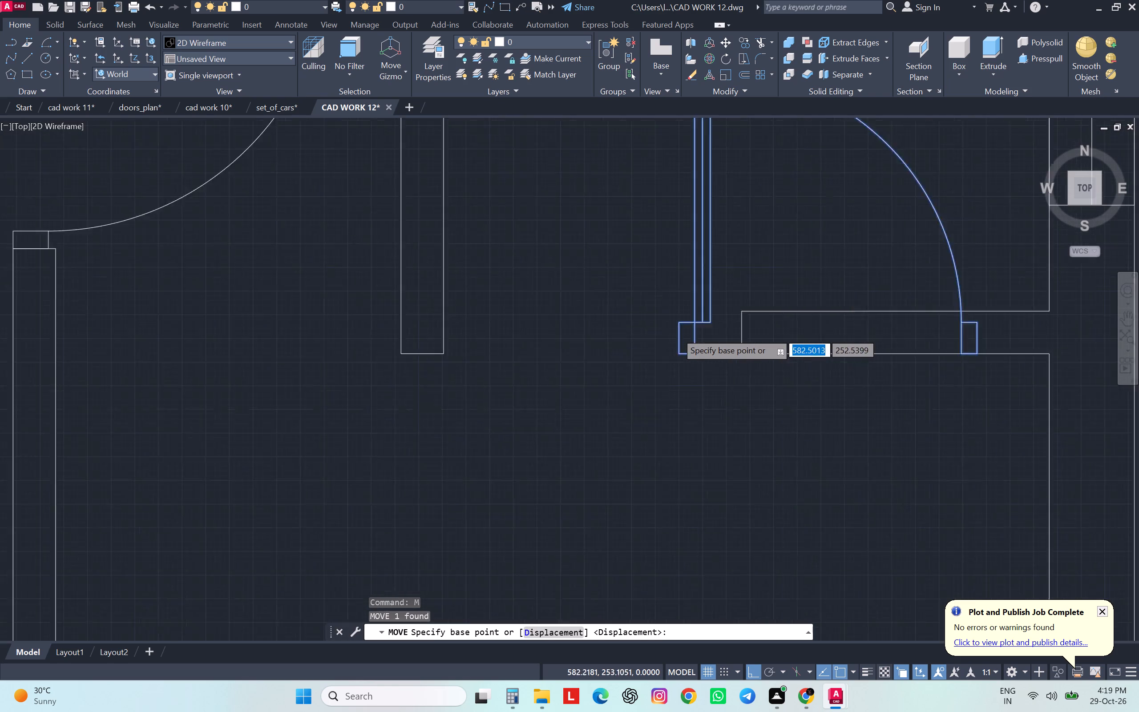
{"action": "left_click", "coordinate": [684, 380]}
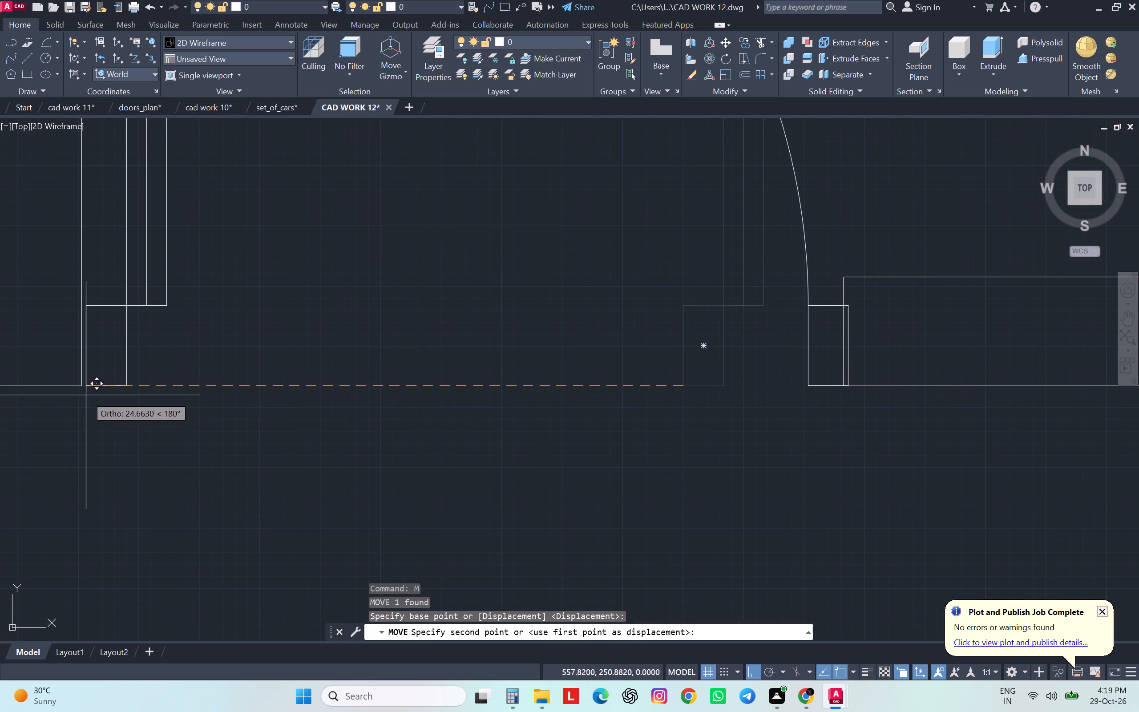
{"action": "left_click_drag", "start_coordinate": [86, 389], "coordinate": [90, 388]}
Copy the lower toilet's door block horizontally to the left, into the empty living/dining area of the plan.
{"action": "scroll", "coordinate": [257, 350], "scroll_direction": "down", "scroll_amount": 4}
{"action": "middle_click_drag", "start_coordinate": [356, 352], "coordinate": [609, 361]}
{"action": "scroll", "coordinate": [602, 360], "scroll_direction": "down", "scroll_amount": 4}
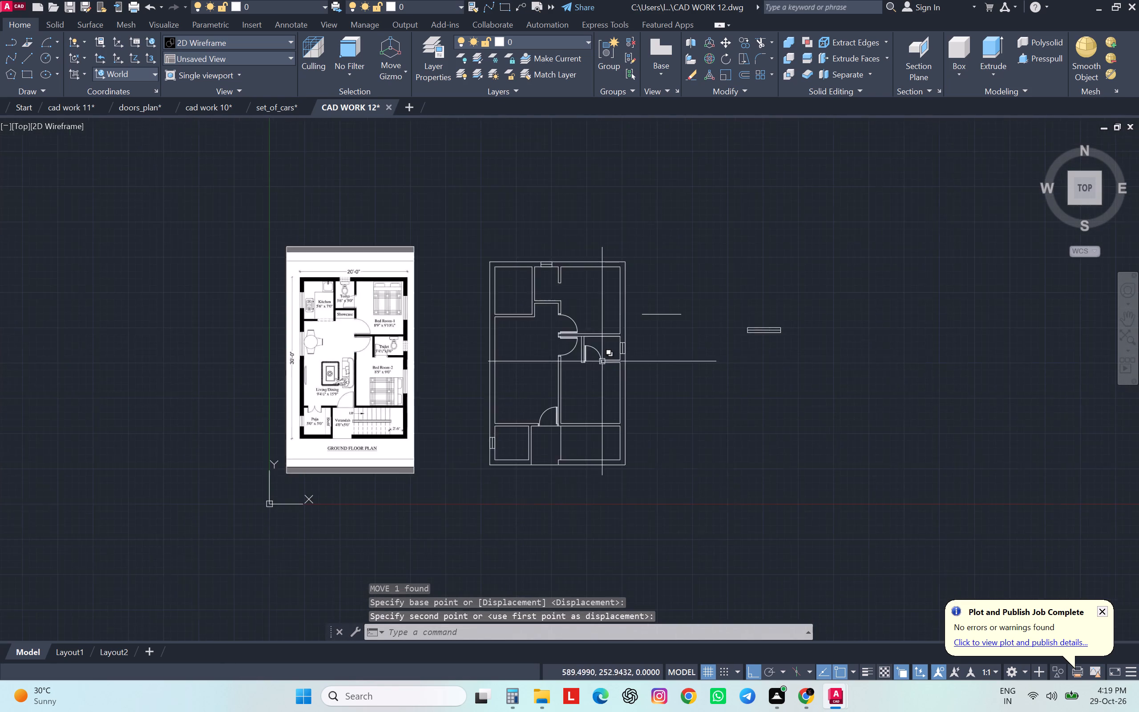
{"action": "scroll", "coordinate": [597, 369], "scroll_direction": "down", "scroll_amount": 1}
{"action": "scroll", "coordinate": [478, 360], "scroll_direction": "up", "scroll_amount": 4}
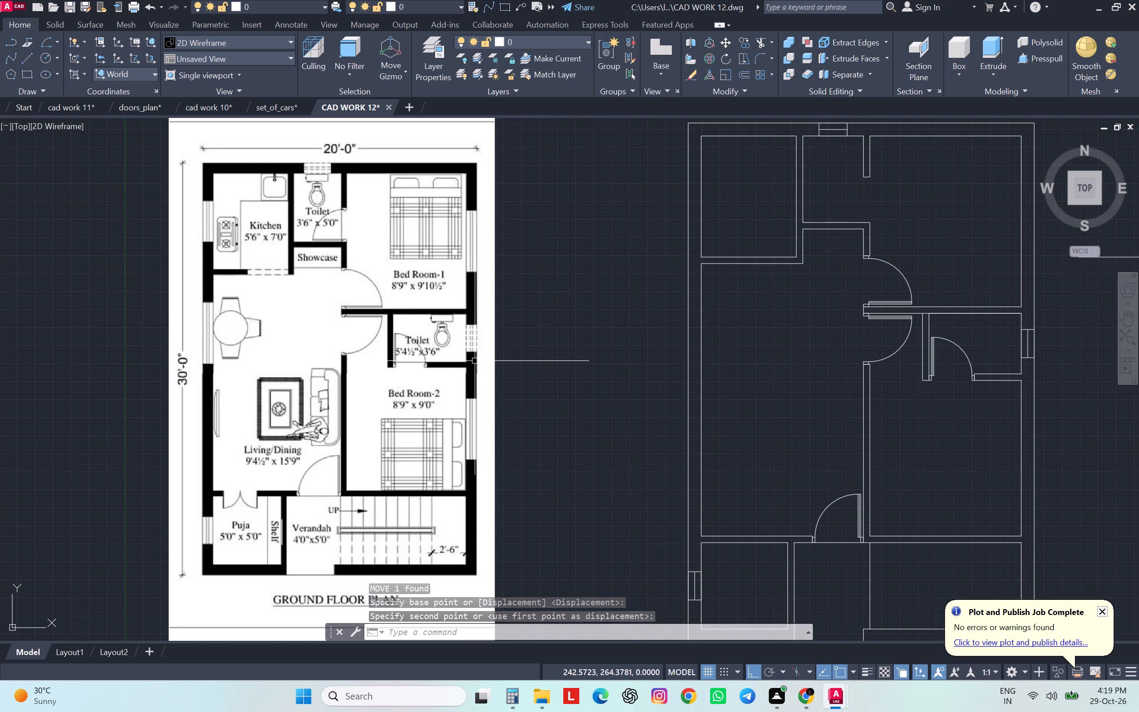
{"action": "left_click", "coordinate": [949, 338]}
{"action": "key", "text": "c"}
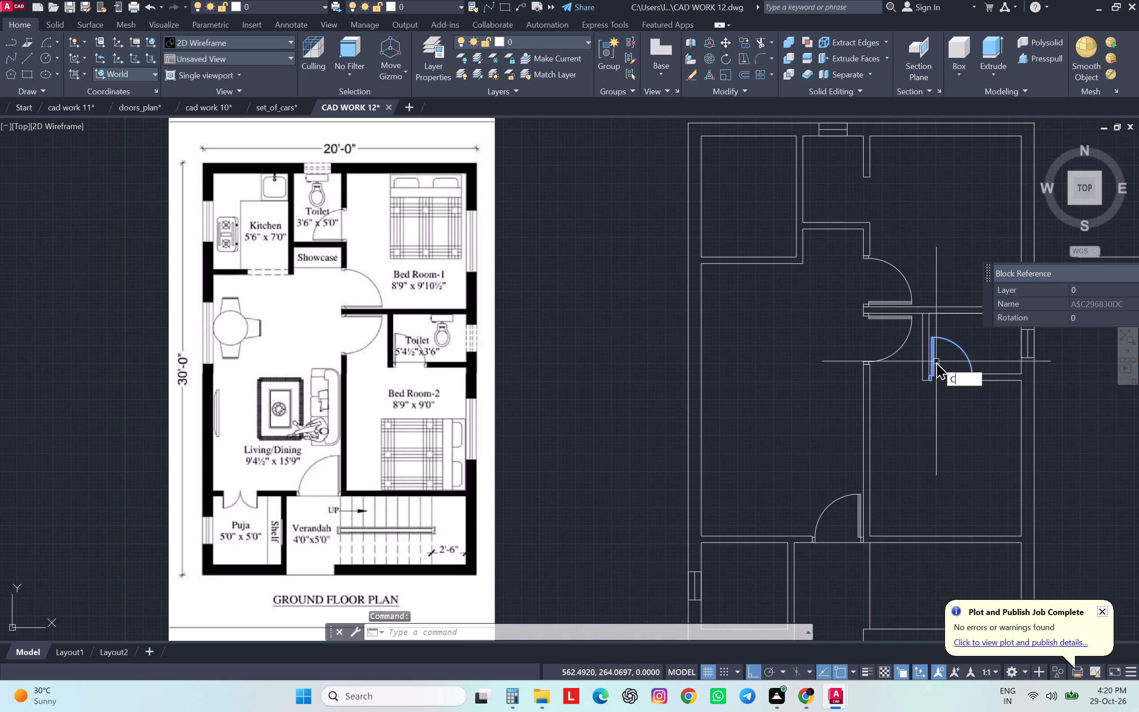
{"action": "key", "text": "o"}
{"action": "key", "text": "Return"}
{"action": "left_click", "coordinate": [933, 357]}
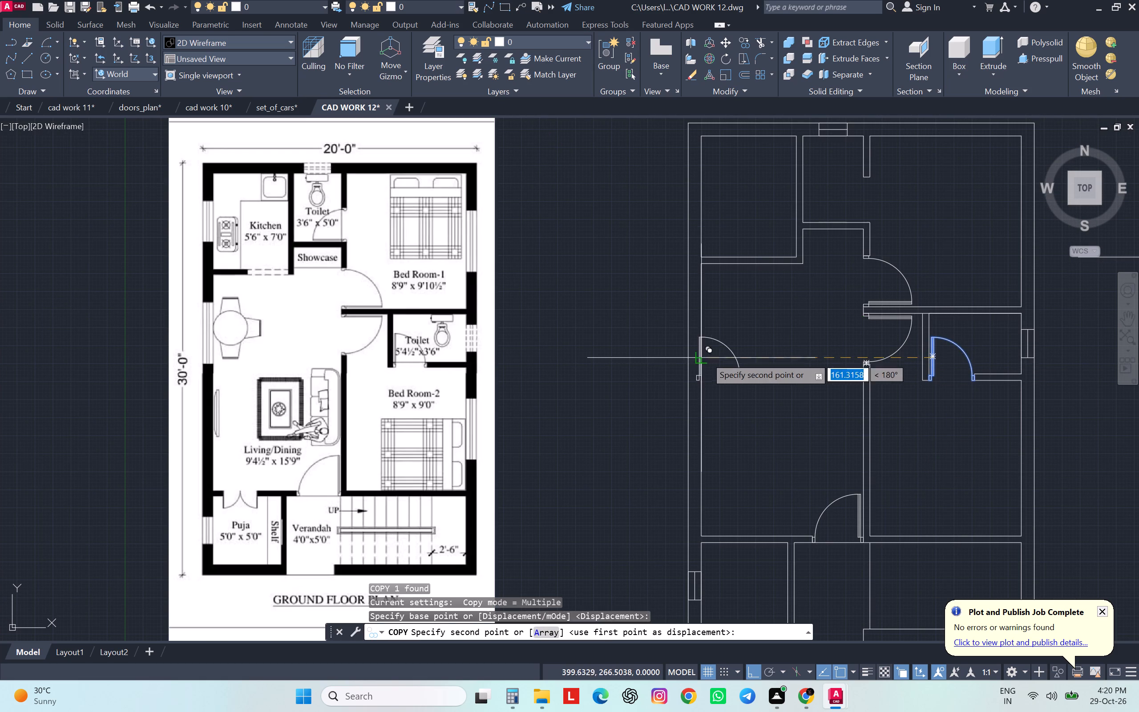
{"action": "left_click", "coordinate": [755, 364]}
{"action": "key", "text": "Escape"}
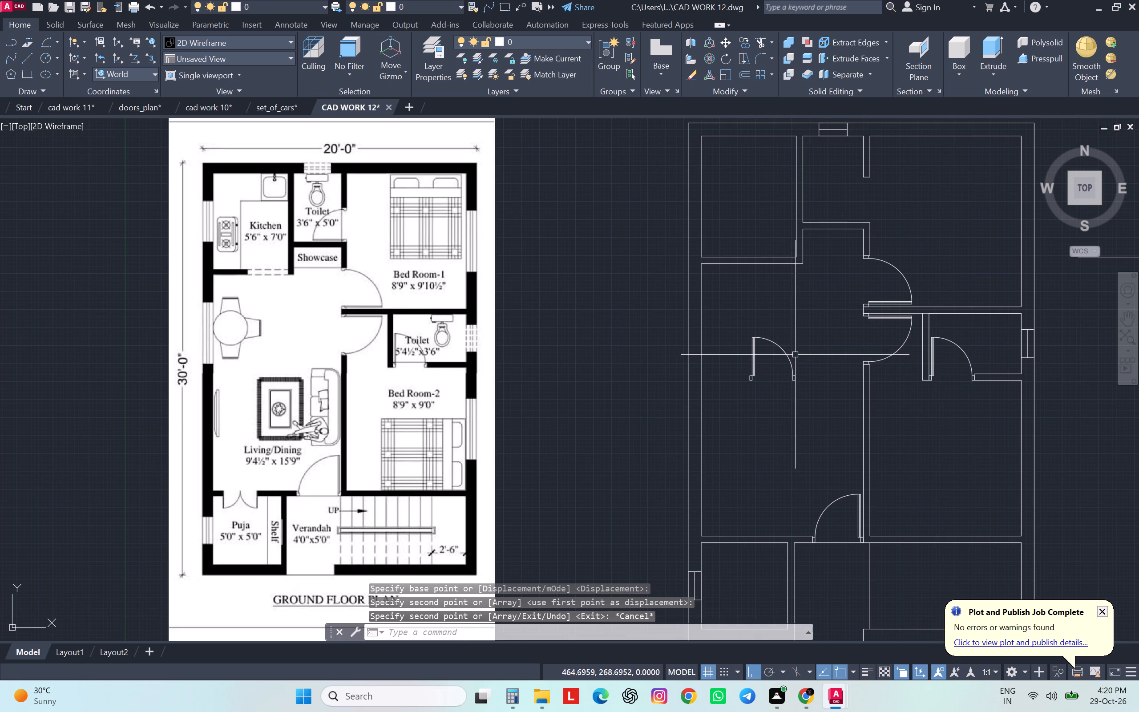
Rotate the copied door 90 degrees counterclockwise about its left jamb's lower-left corner.
{"action": "left_click", "coordinate": [795, 355]}
{"action": "left_click", "coordinate": [784, 372]}
{"action": "key", "text": "r"}
{"action": "key", "text": "o"}
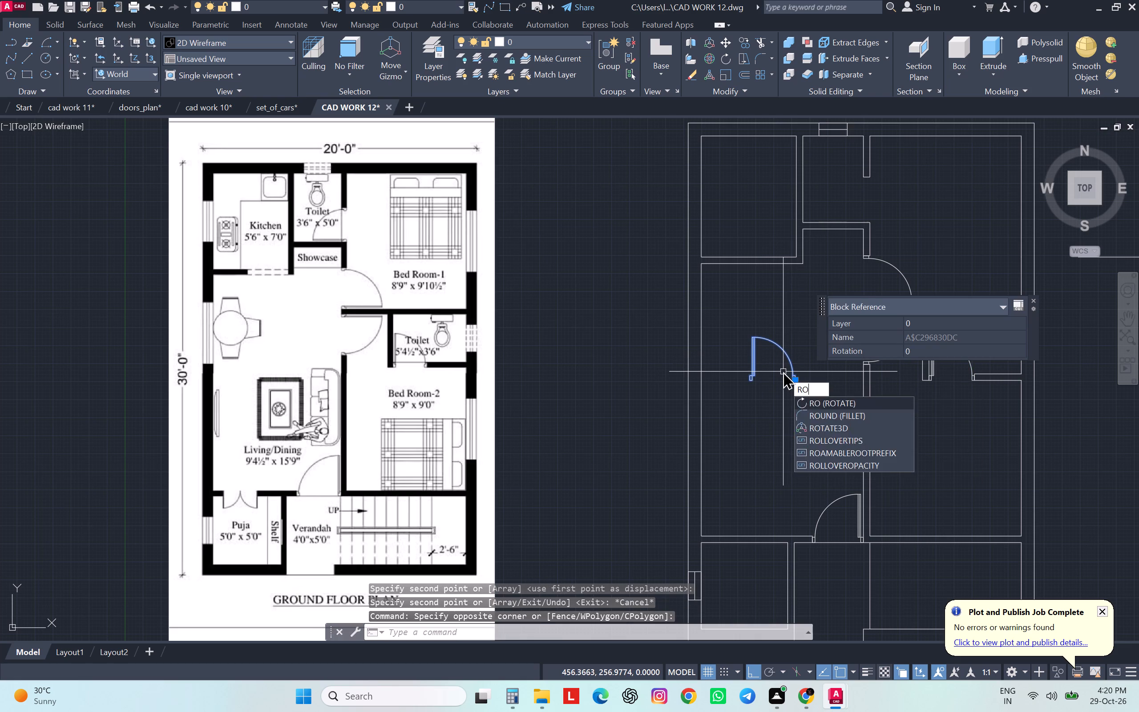
{"action": "key", "text": "Return"}
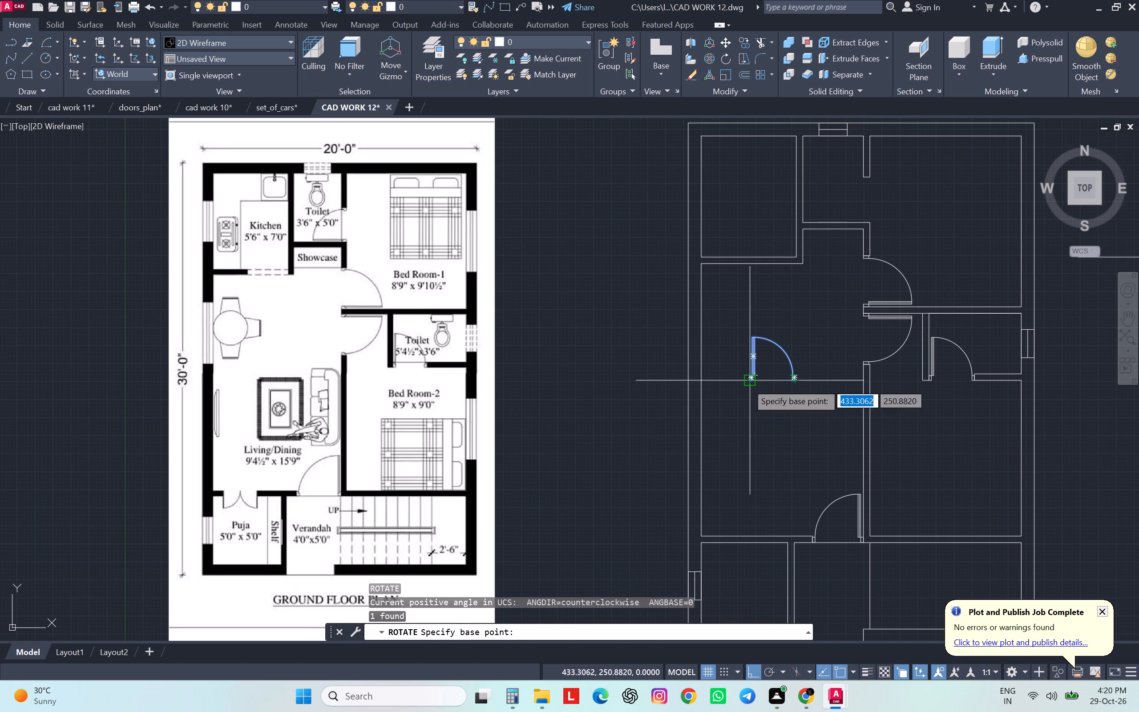
{"action": "left_click", "coordinate": [747, 383]}
{"action": "left_click", "coordinate": [750, 323]}
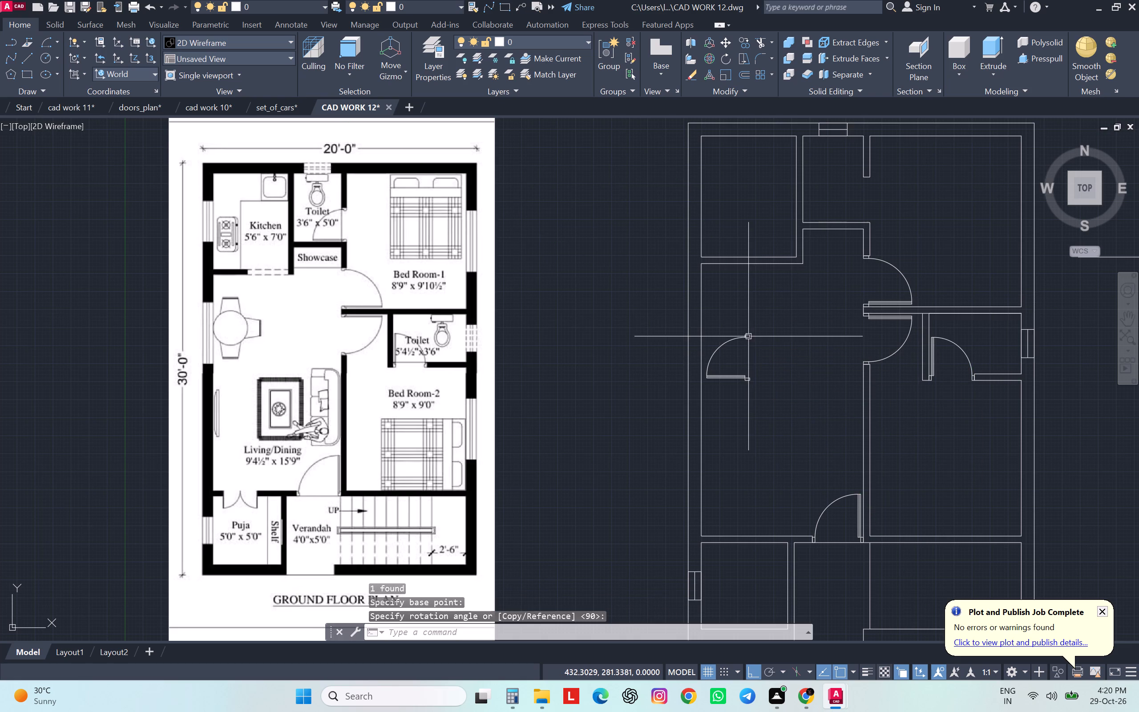
Move the rotated door from its lower jamb's lower-right corner to the right end of the upper line of the upper toilet's bottom wall.
{"action": "left_click", "coordinate": [748, 375]}
{"action": "left_click", "coordinate": [731, 380]}
{"action": "type", "text": "M"}
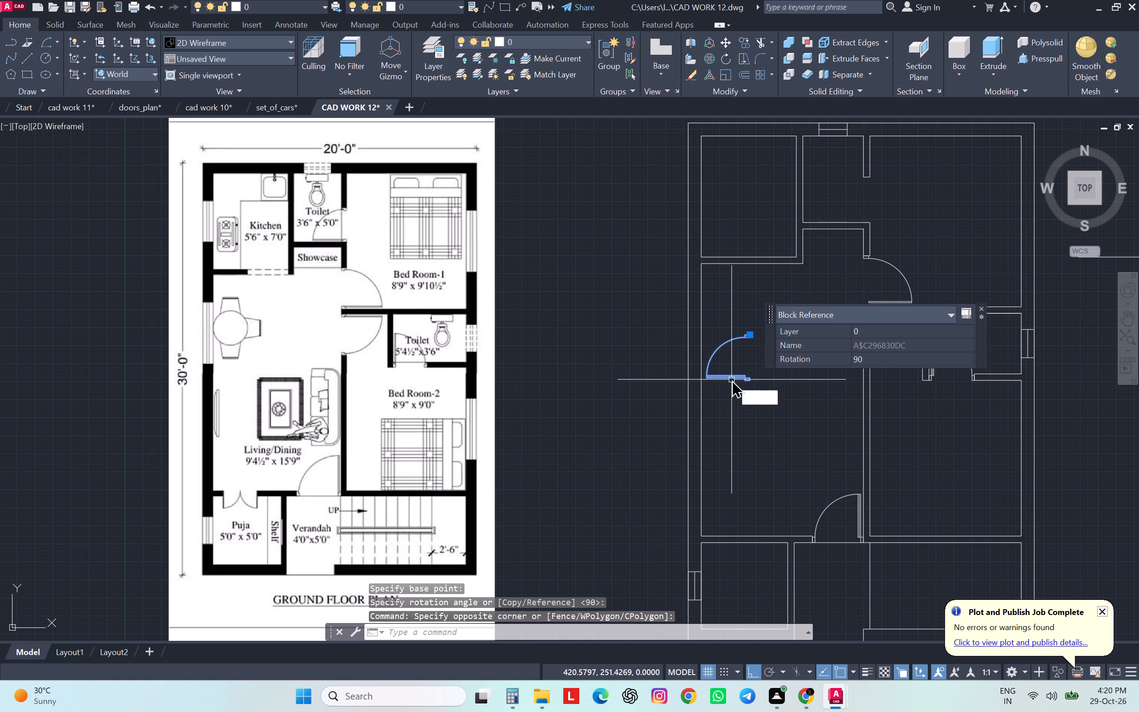
{"action": "key", "text": "space"}
{"action": "scroll", "coordinate": [746, 376], "scroll_direction": "up", "scroll_amount": 4}
{"action": "scroll", "coordinate": [746, 376], "scroll_direction": "down", "scroll_amount": 2}
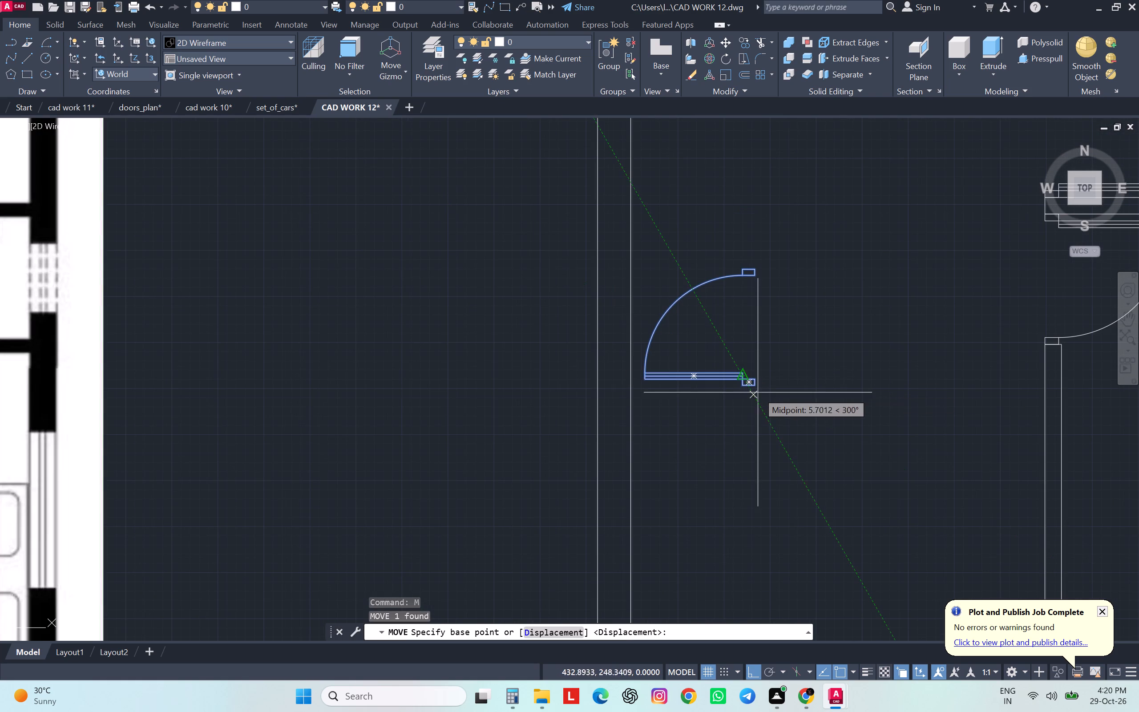
{"action": "left_click", "coordinate": [758, 389]}
{"action": "scroll", "coordinate": [758, 389], "scroll_direction": "down", "scroll_amount": 1}
{"action": "scroll", "coordinate": [758, 390], "scroll_direction": "up", "scroll_amount": 1}
{"action": "scroll", "coordinate": [758, 390], "scroll_direction": "down", "scroll_amount": 1}
{"action": "scroll", "coordinate": [758, 391], "scroll_direction": "up", "scroll_amount": 2}
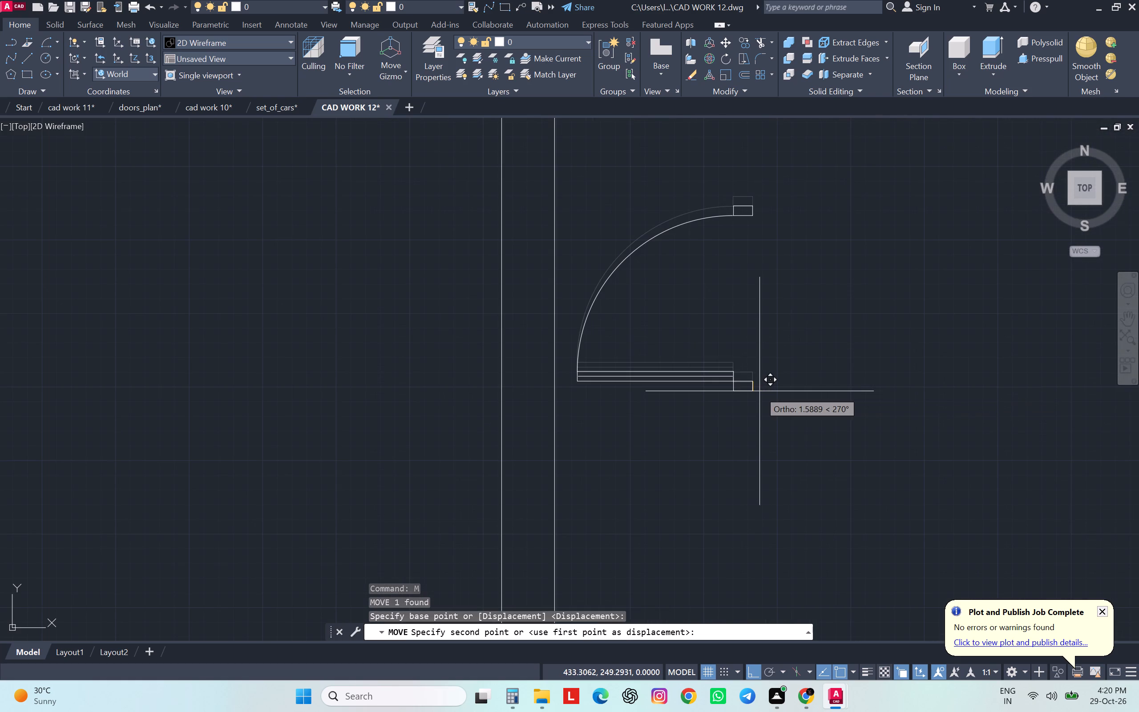
{"action": "scroll", "coordinate": [759, 391], "scroll_direction": "up", "scroll_amount": 1}
{"action": "scroll", "coordinate": [759, 391], "scroll_direction": "down", "scroll_amount": 2}
{"action": "scroll", "coordinate": [760, 391], "scroll_direction": "up", "scroll_amount": 1}
{"action": "scroll", "coordinate": [760, 391], "scroll_direction": "down", "scroll_amount": 5}
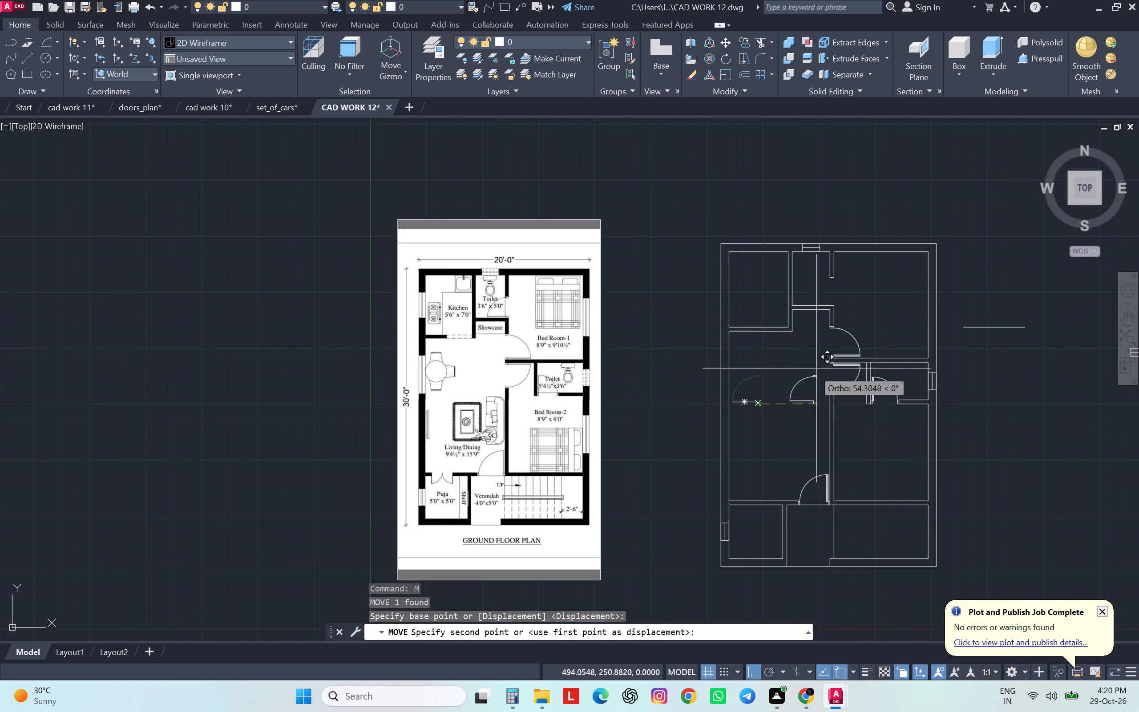
{"action": "scroll", "coordinate": [832, 307], "scroll_direction": "up", "scroll_amount": 6}
{"action": "left_click", "coordinate": [854, 294]}
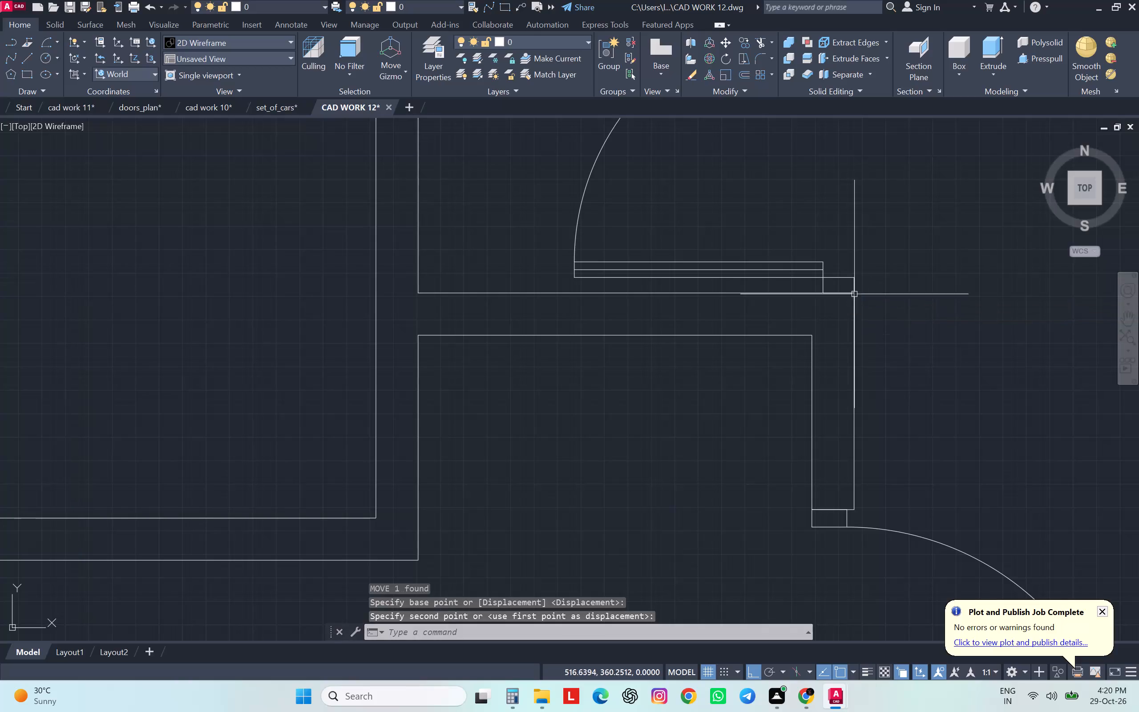
{"action": "scroll", "coordinate": [799, 471], "scroll_direction": "down", "scroll_amount": 2}
{"action": "key", "text": "Escape"}
{"action": "scroll", "coordinate": [831, 384], "scroll_direction": "down", "scroll_amount": 2}
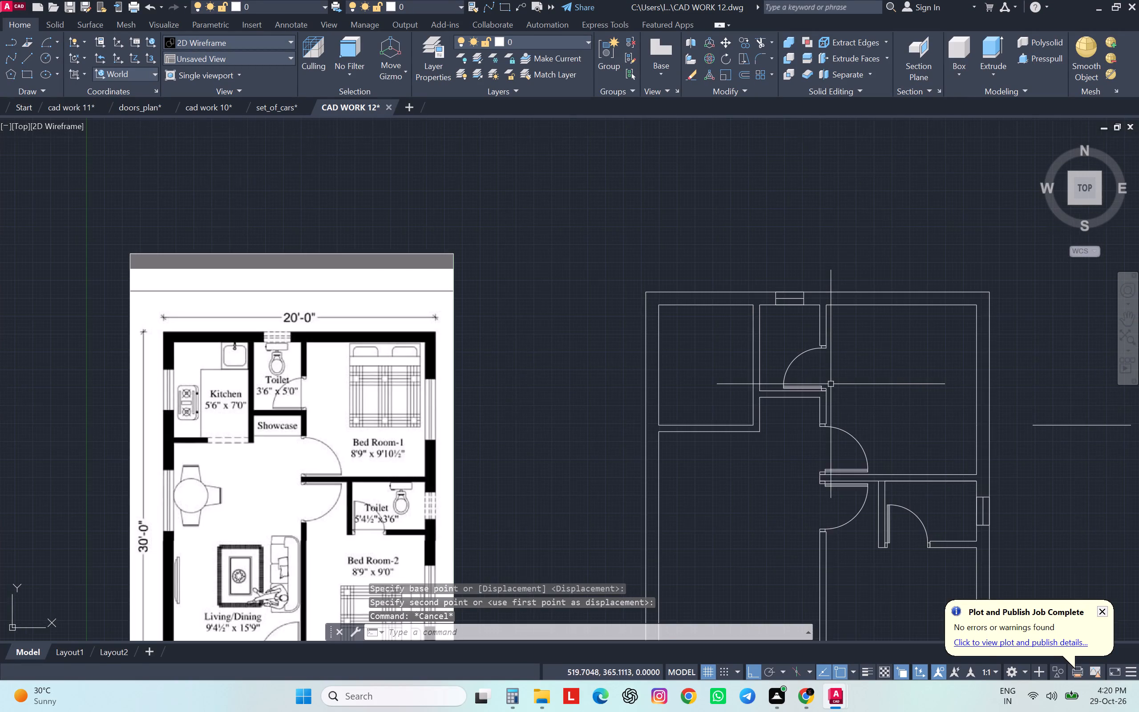
{"action": "key", "text": "Escape"}
{"action": "key", "text": "Escape"}
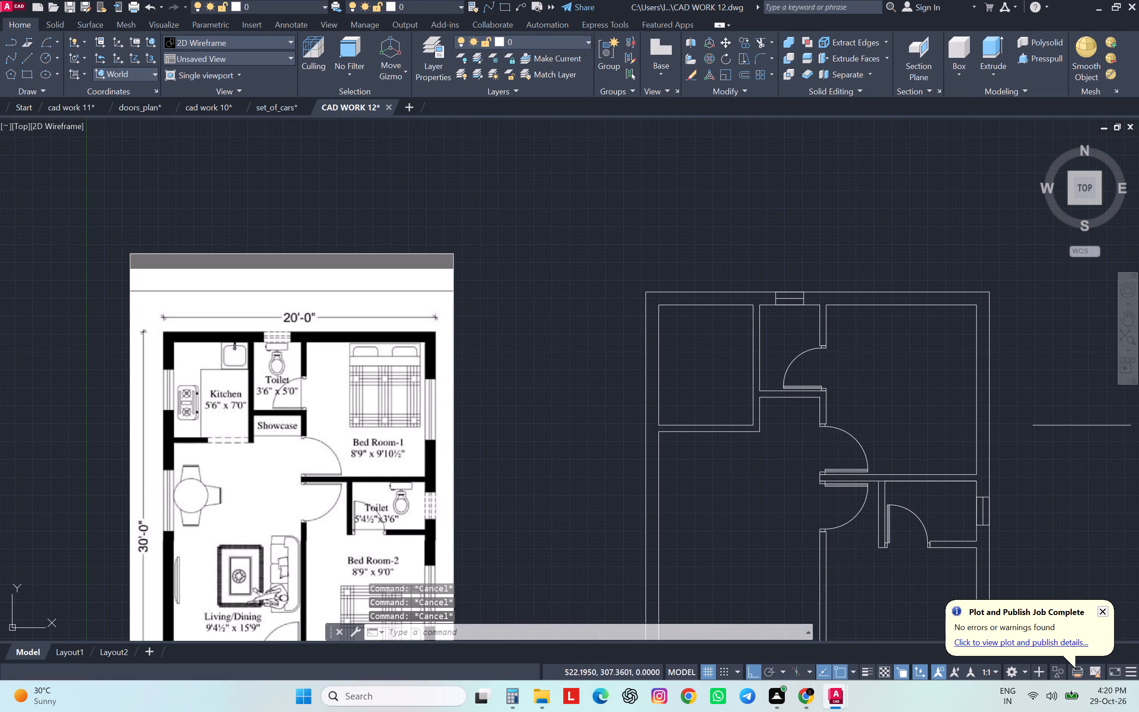
{"action": "key", "text": "Escape"}
Switch to the cad work 11 drawing and copy its upper-left bedroom bed, both bedside tables, adjacent bath's toilet and kitchen stove to the clipboard.
{"action": "scroll", "coordinate": [839, 450], "scroll_direction": "down", "scroll_amount": 3}
{"action": "scroll", "coordinate": [840, 471], "scroll_direction": "up", "scroll_amount": 1}
{"action": "middle_click_drag", "start_coordinate": [840, 471], "coordinate": [780, 399]}
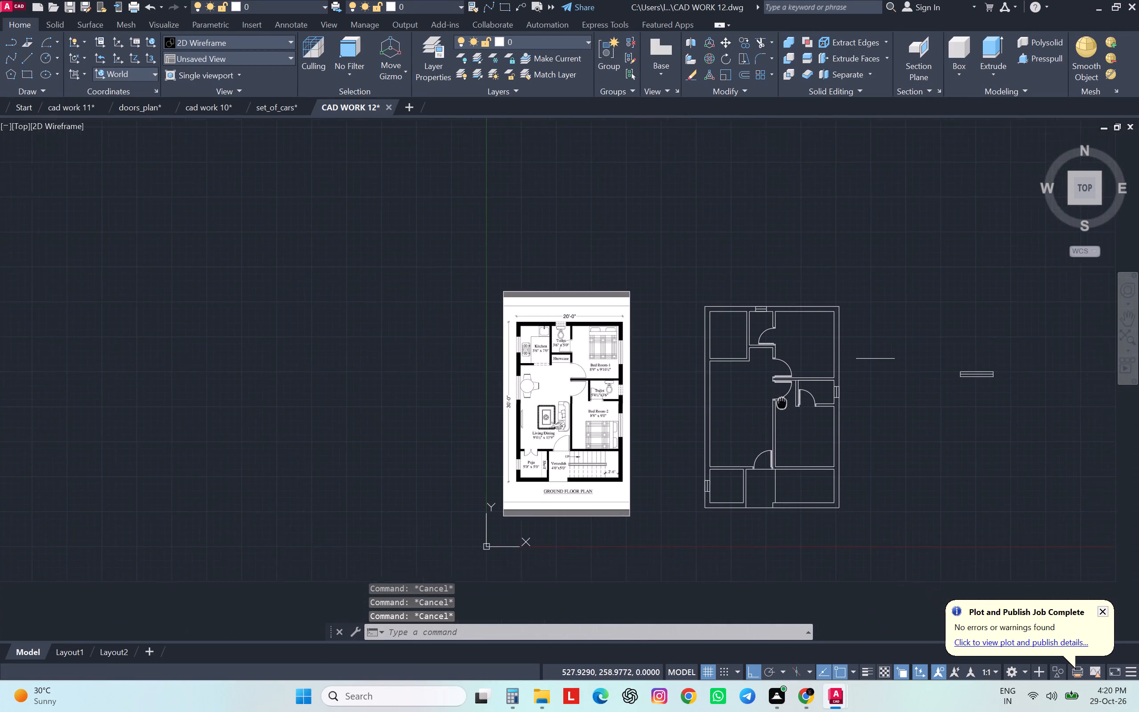
{"action": "middle_click_drag", "start_coordinate": [780, 399], "coordinate": [753, 371]}
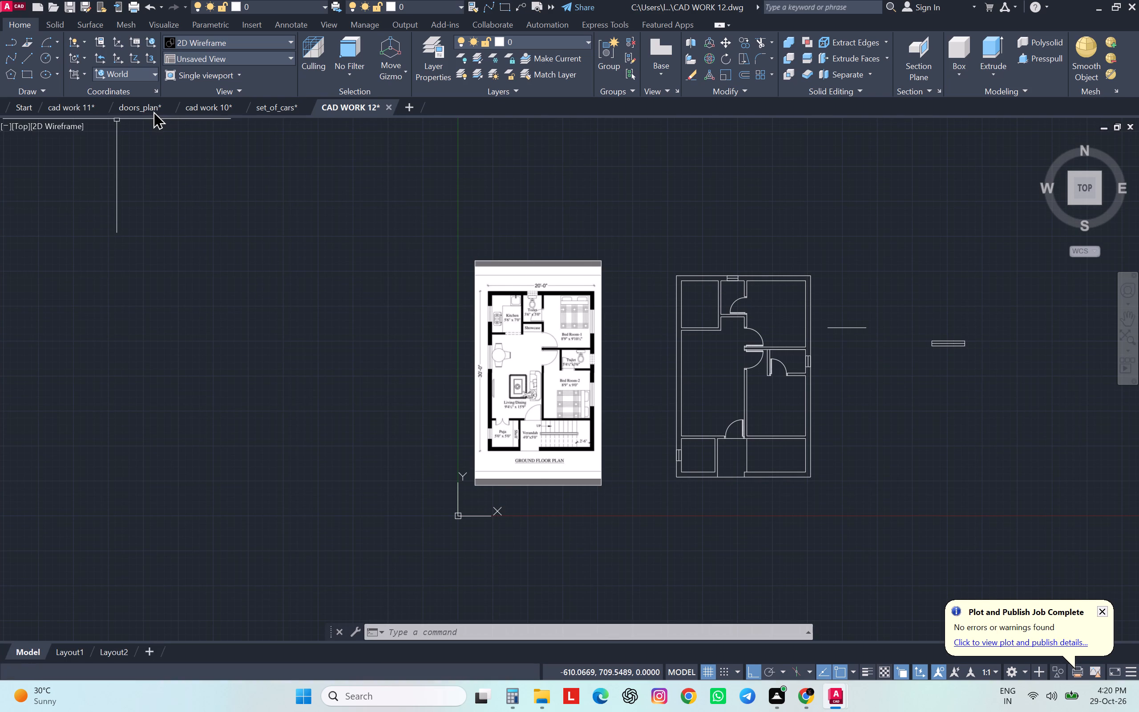
{"action": "left_click", "coordinate": [89, 109]}
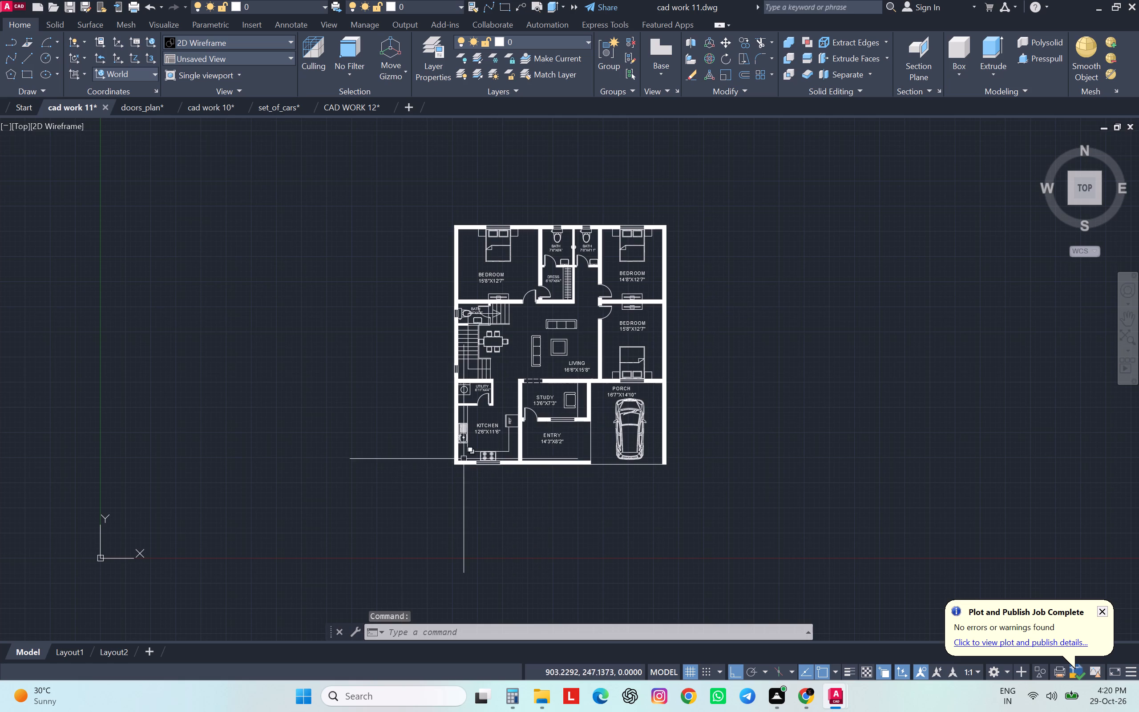
{"action": "scroll", "coordinate": [565, 243], "scroll_direction": "up", "scroll_amount": 2}
{"action": "scroll", "coordinate": [565, 243], "scroll_direction": "down", "scroll_amount": 1}
{"action": "left_click", "coordinate": [553, 236]}
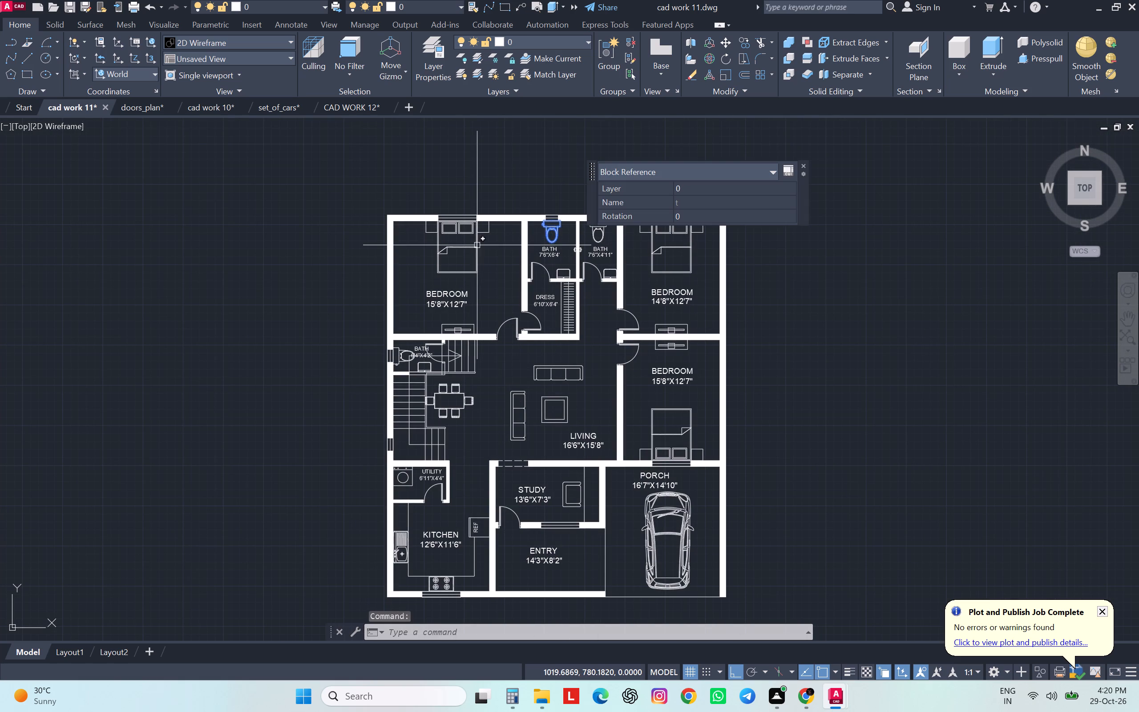
{"action": "left_click", "coordinate": [477, 245]}
{"action": "left_click", "coordinate": [483, 235]}
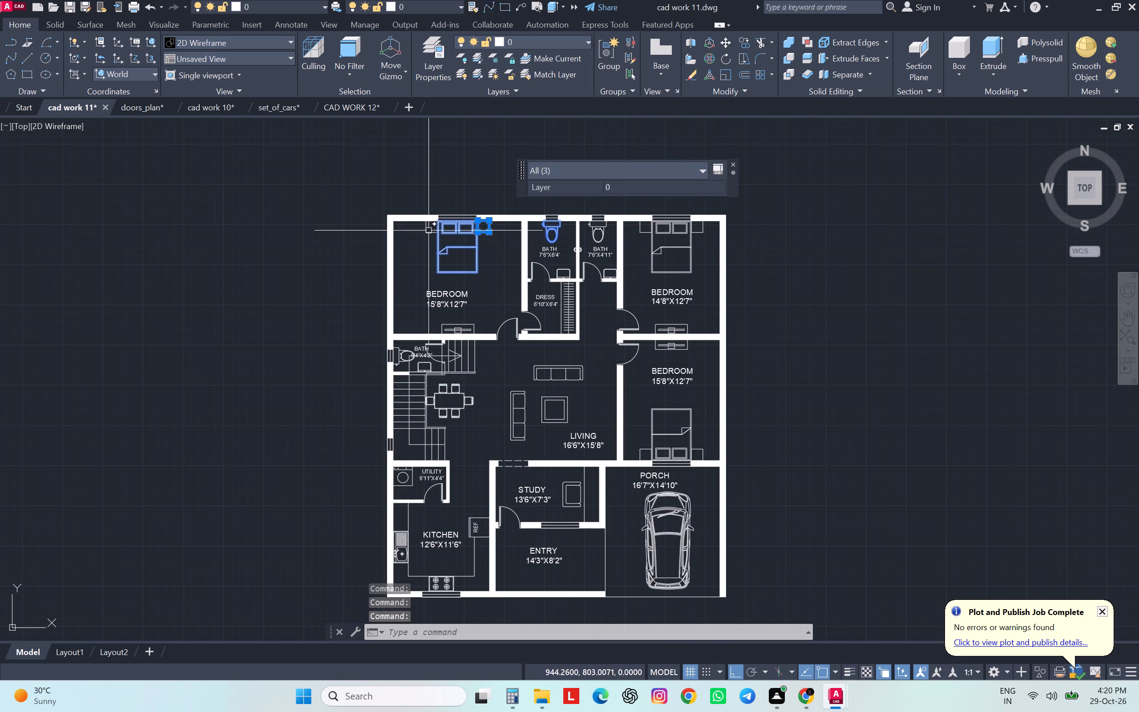
{"action": "left_click", "coordinate": [428, 231]}
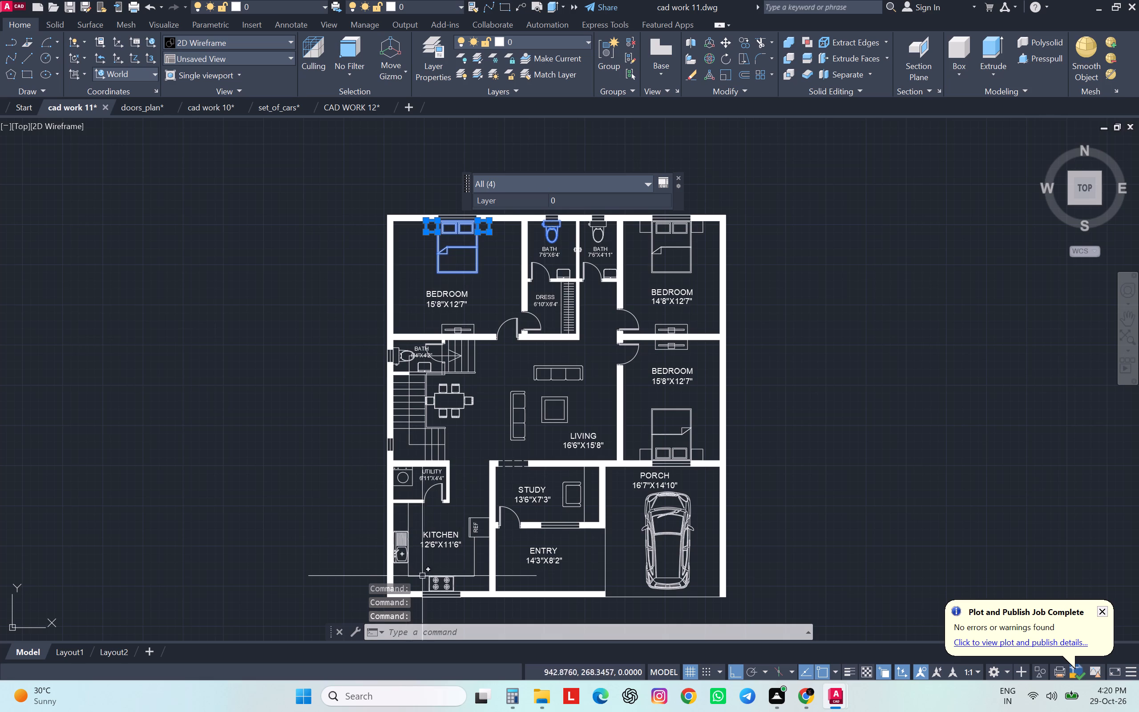
{"action": "left_click_drag", "start_coordinate": [449, 586], "coordinate": [453, 586]}
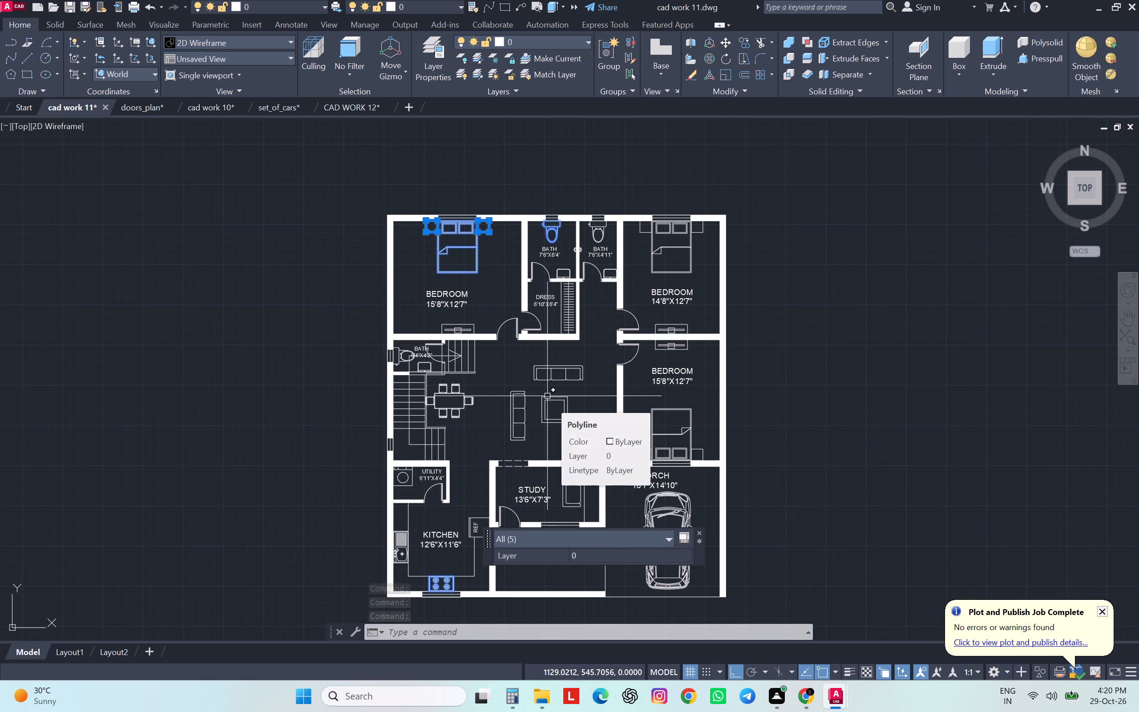
{"action": "key", "text": "ctrl+c"}
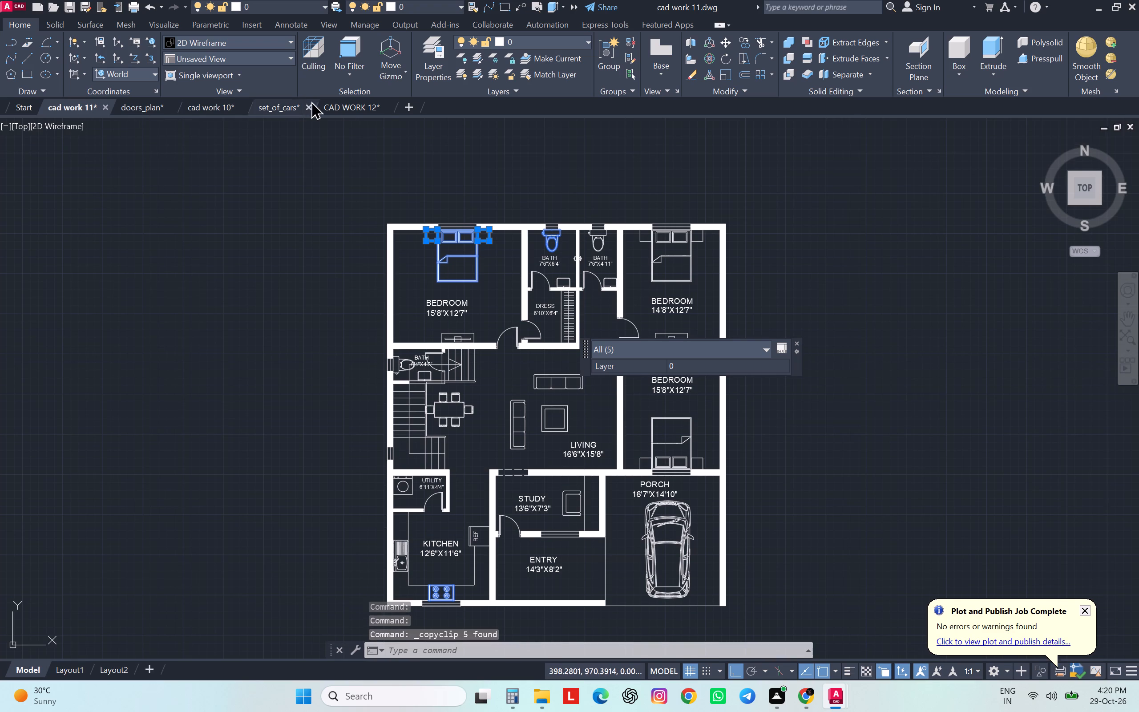
Paste the copied furniture and fixture blocks into the CAD WORK 12 drawing, with the insertion point above the reference plan image.
{"action": "left_click", "coordinate": [349, 104]}
{"action": "key", "text": "ctrl+v"}
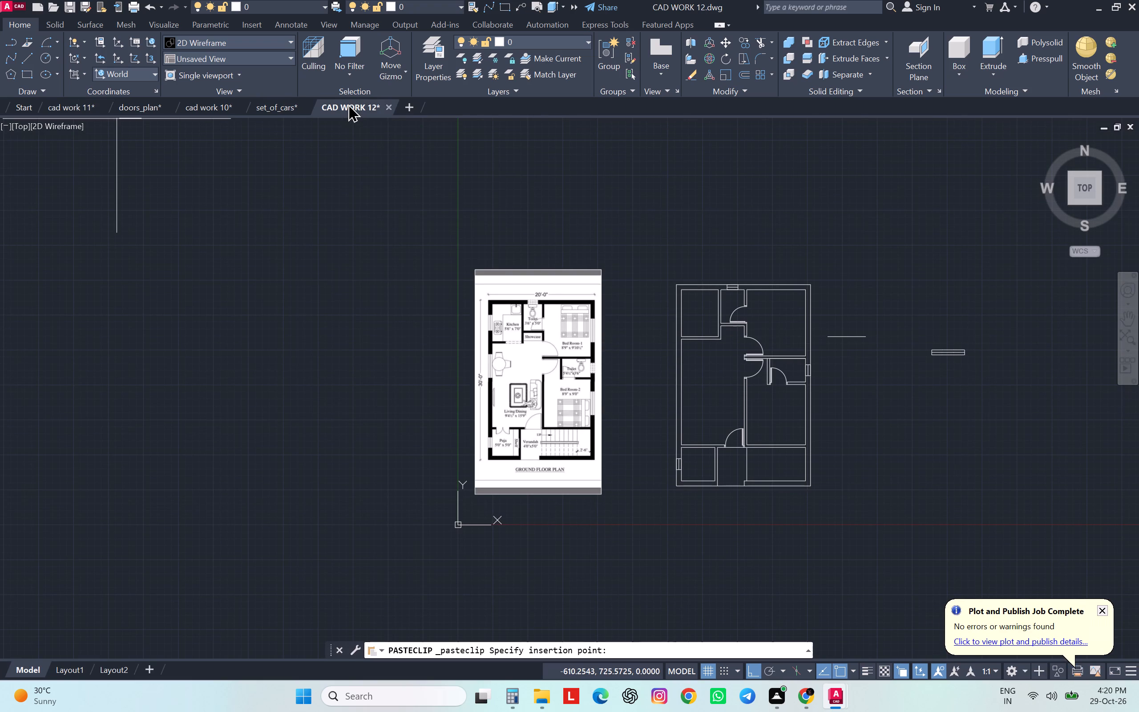
{"action": "left_click", "coordinate": [556, 201]}
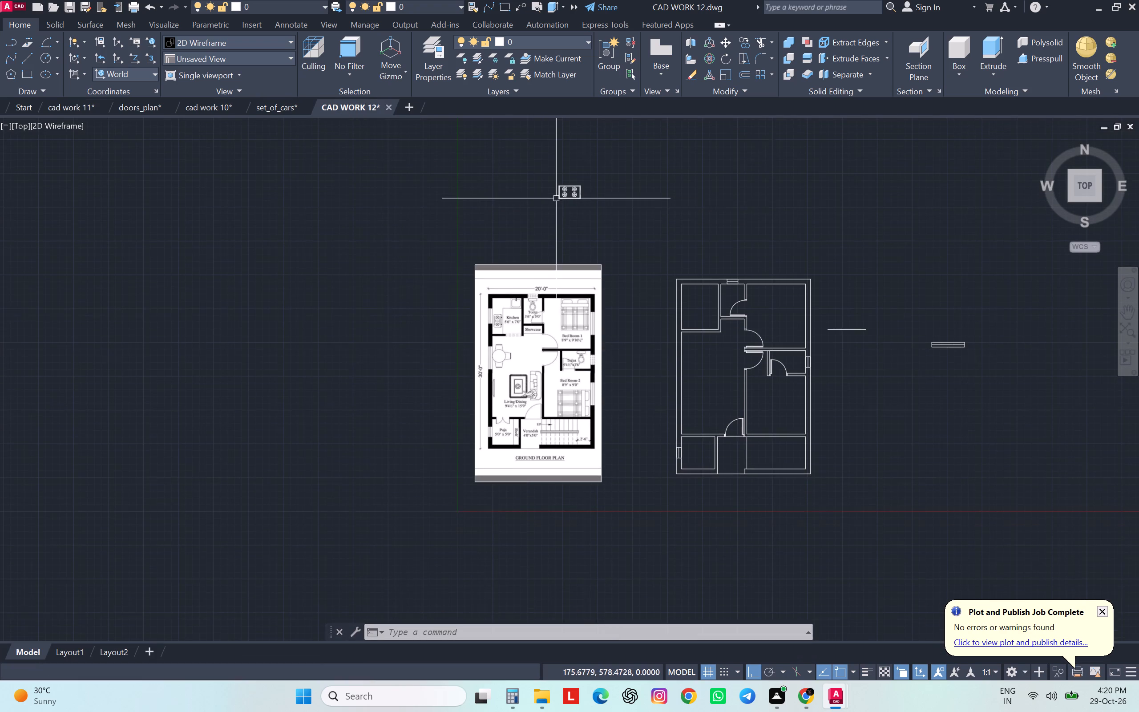
Copy the pasted toilet from its tank's top edge to the inner midpoint of the window in the upper toilet's top wall.
{"action": "scroll", "coordinate": [590, 289], "scroll_direction": "down", "scroll_amount": 2}
{"action": "scroll", "coordinate": [590, 289], "scroll_direction": "up", "scroll_amount": 1}
{"action": "middle_click_drag", "start_coordinate": [614, 259], "coordinate": [422, 257]}
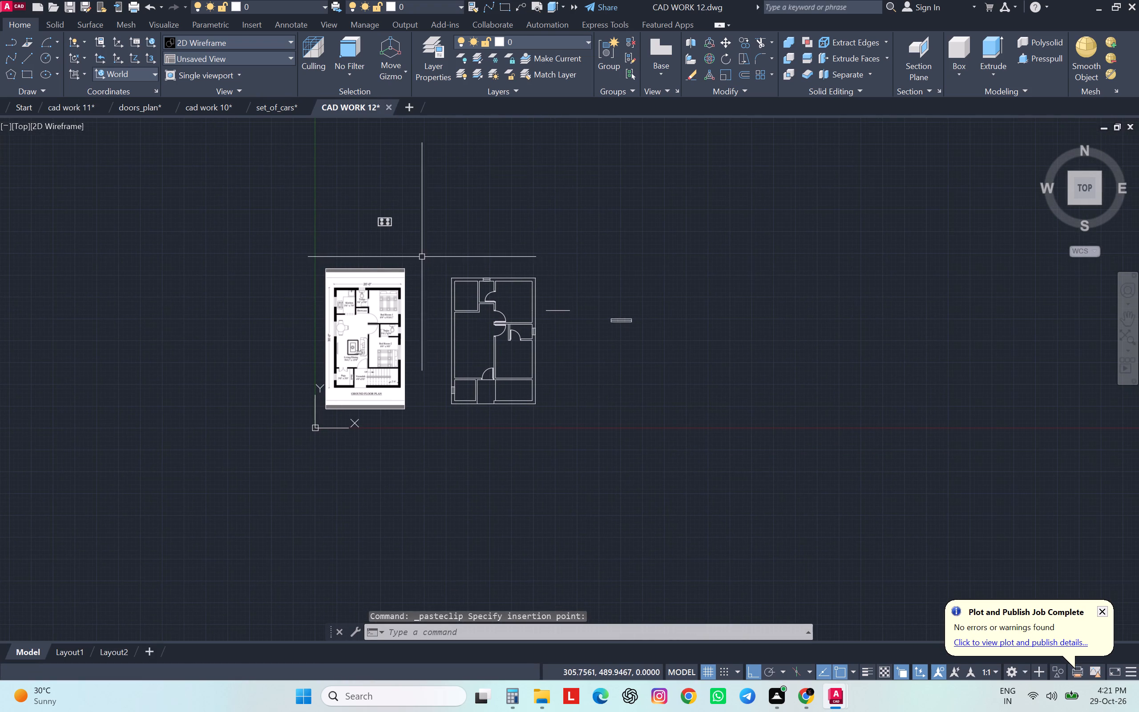
{"action": "scroll", "coordinate": [432, 249], "scroll_direction": "down", "scroll_amount": 2}
{"action": "left_click", "coordinate": [450, 144]}
{"action": "left_click", "coordinate": [432, 173]}
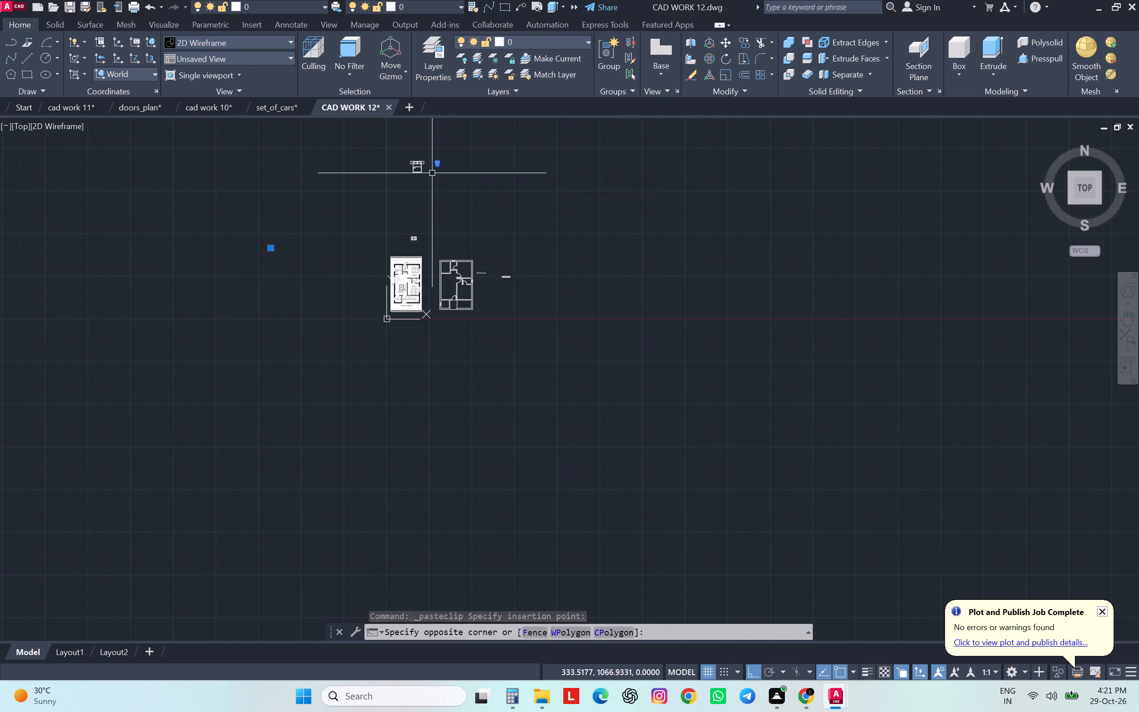
{"action": "key", "text": "v"}
{"action": "key", "text": "BackSpace"}
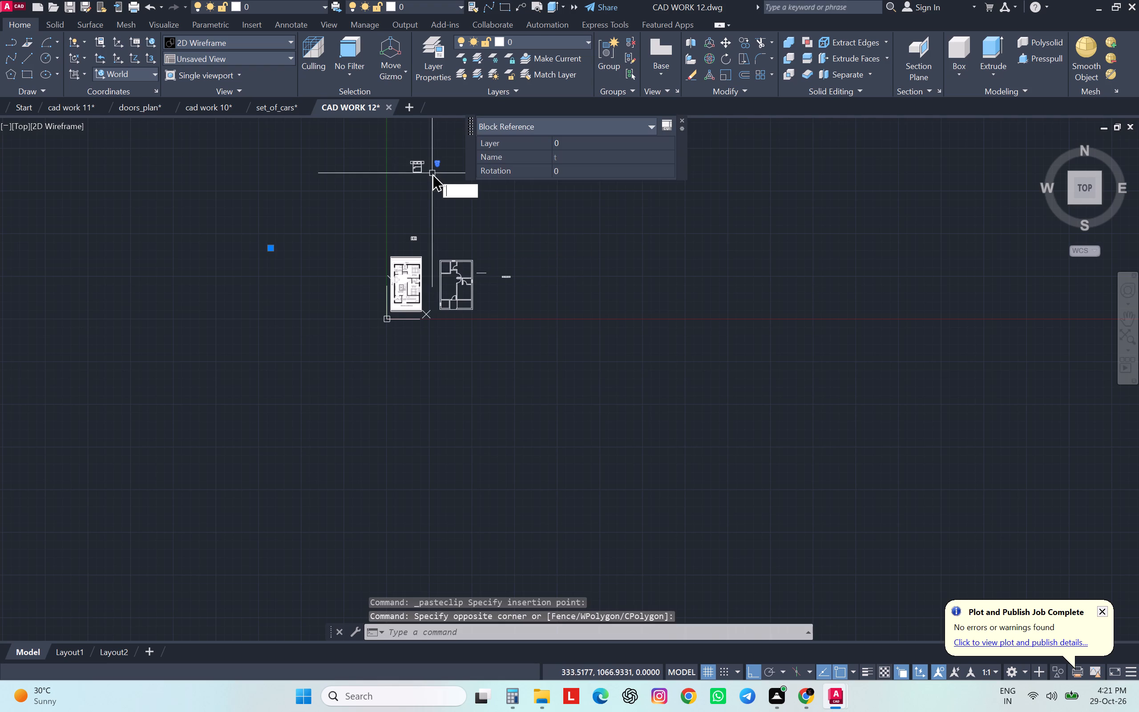
{"action": "type", "text": "CO"}
{"action": "key", "text": "Return"}
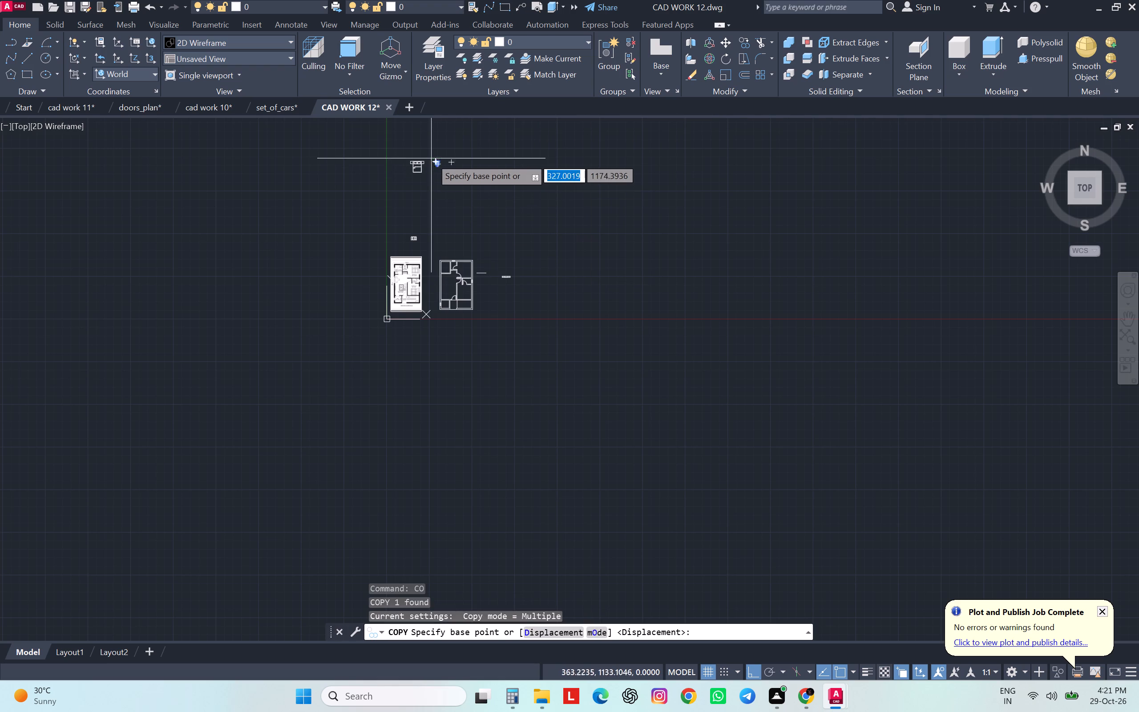
{"action": "scroll", "coordinate": [431, 158], "scroll_direction": "up", "scroll_amount": 1}
{"action": "scroll", "coordinate": [431, 158], "scroll_direction": "down", "scroll_amount": 1}
{"action": "scroll", "coordinate": [431, 158], "scroll_direction": "up", "scroll_amount": 9}
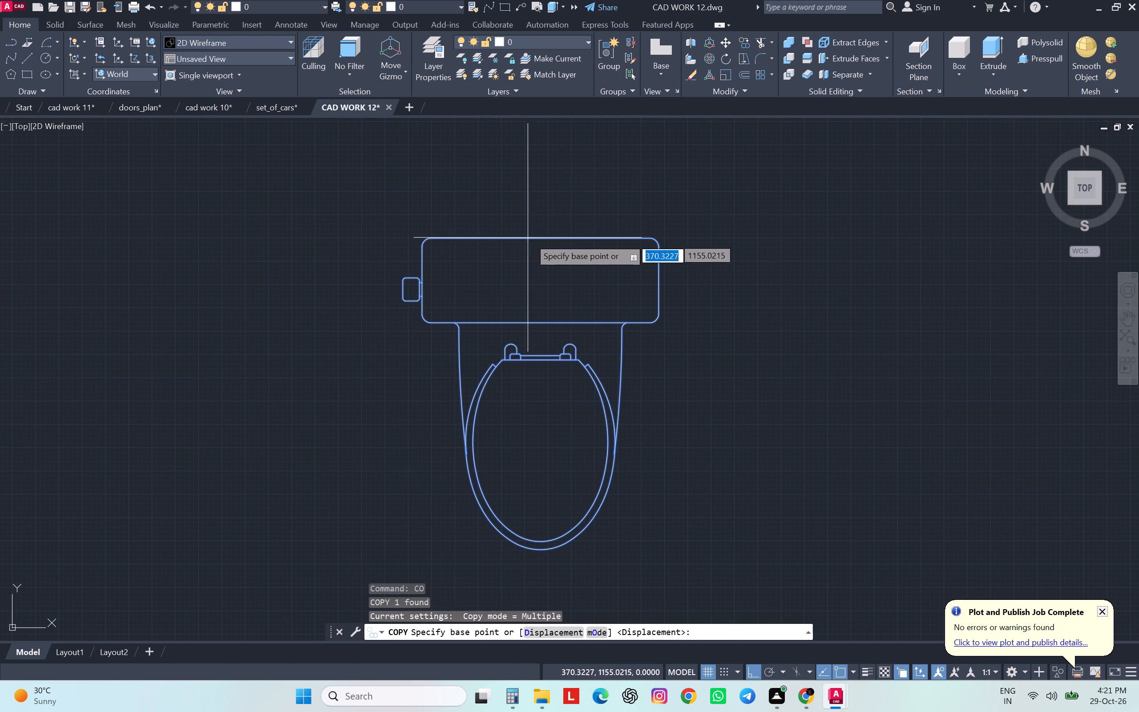
{"action": "left_click", "coordinate": [537, 240]}
{"action": "scroll", "coordinate": [539, 222], "scroll_direction": "down", "scroll_amount": 7}
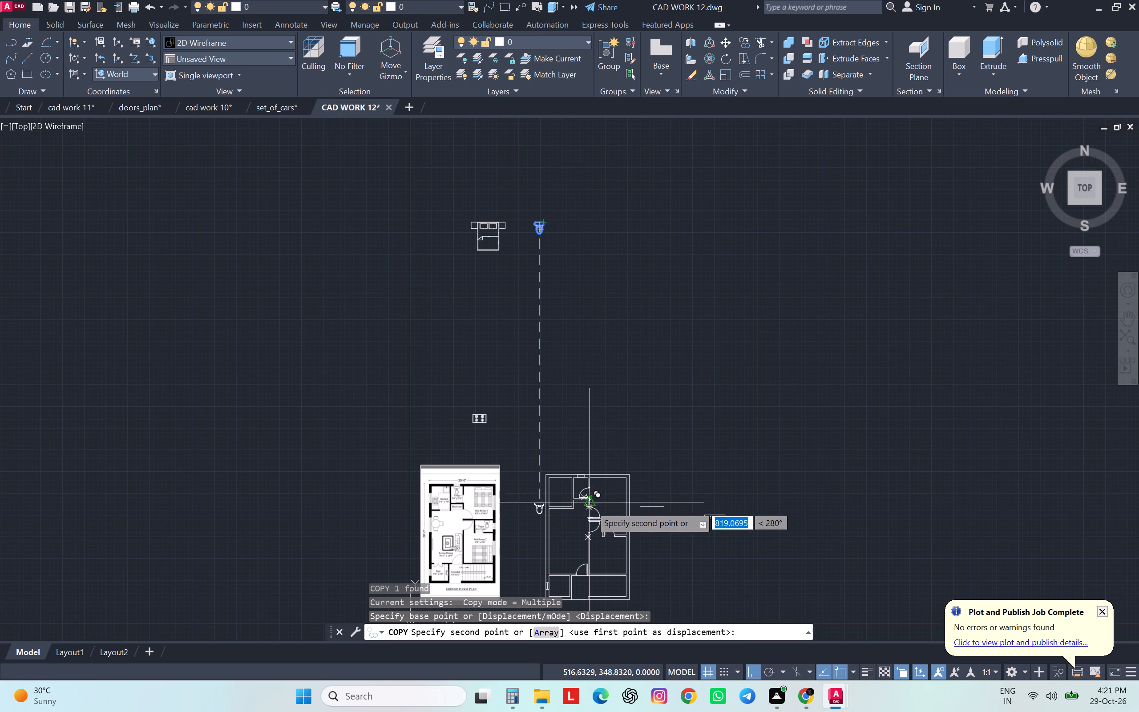
{"action": "middle_click_drag", "start_coordinate": [590, 505], "coordinate": [515, 436]}
{"action": "scroll", "coordinate": [498, 418], "scroll_direction": "up", "scroll_amount": 6}
{"action": "scroll", "coordinate": [497, 418], "scroll_direction": "down", "scroll_amount": 2}
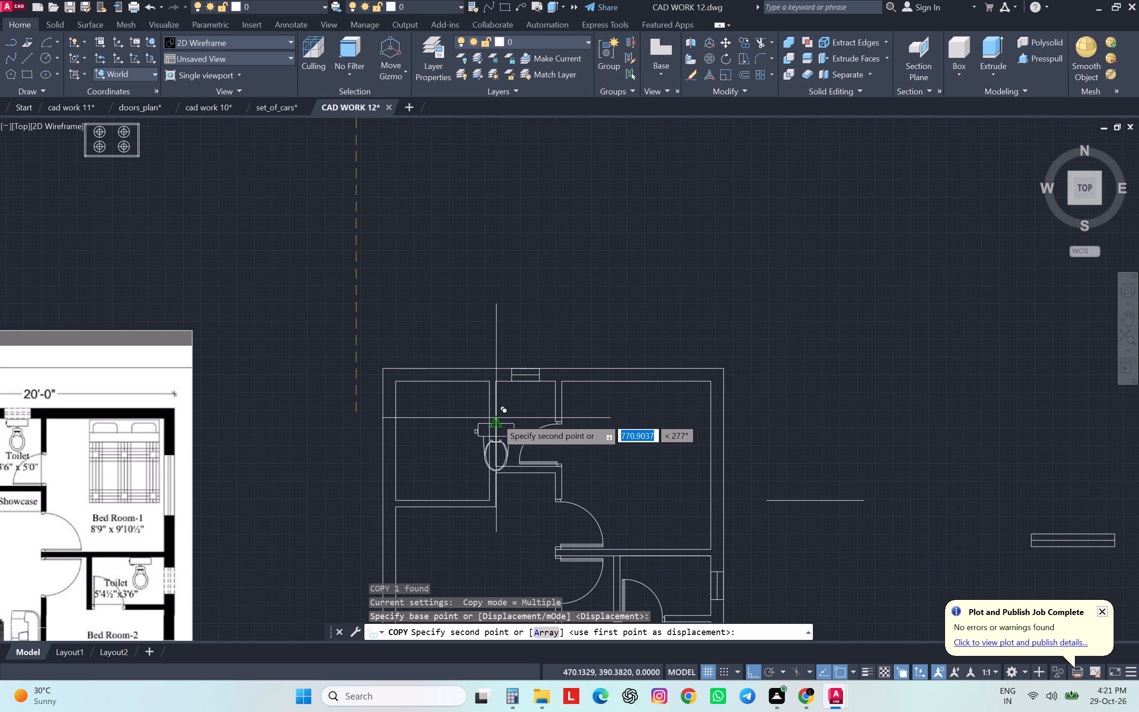
{"action": "left_click", "coordinate": [529, 385]}
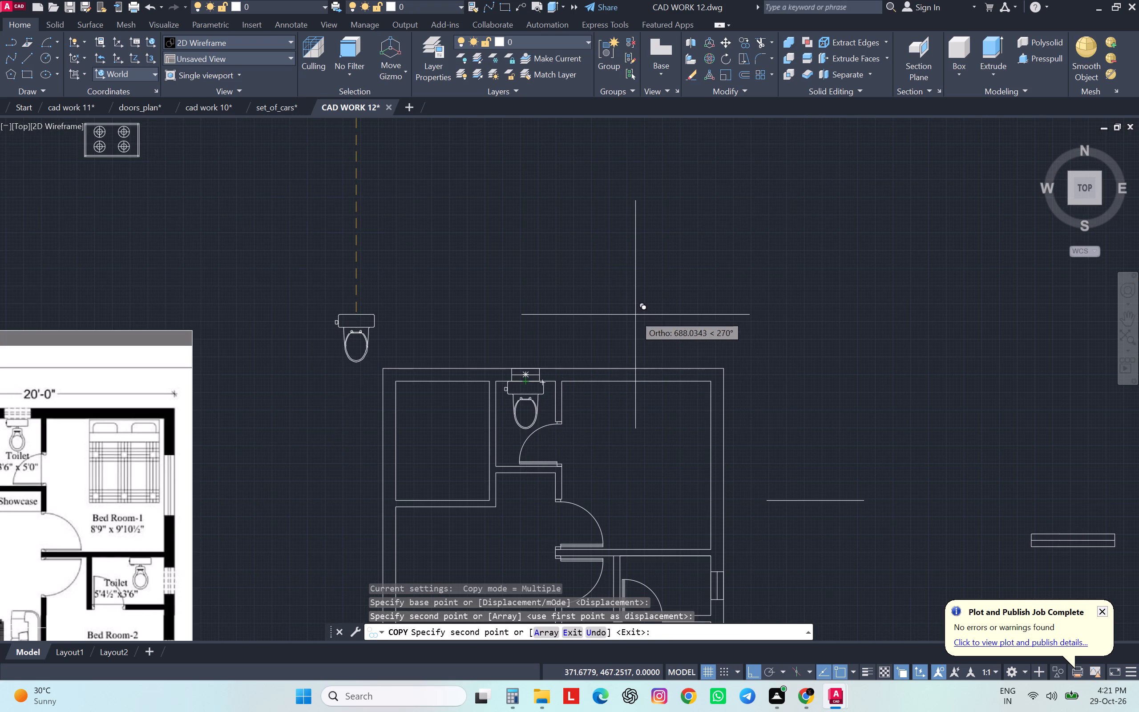
Place a second copy of the toilet fixture against the top wall of the lower toilet, between its door and the side window.
{"action": "scroll", "coordinate": [635, 315], "scroll_direction": "down", "scroll_amount": 1}
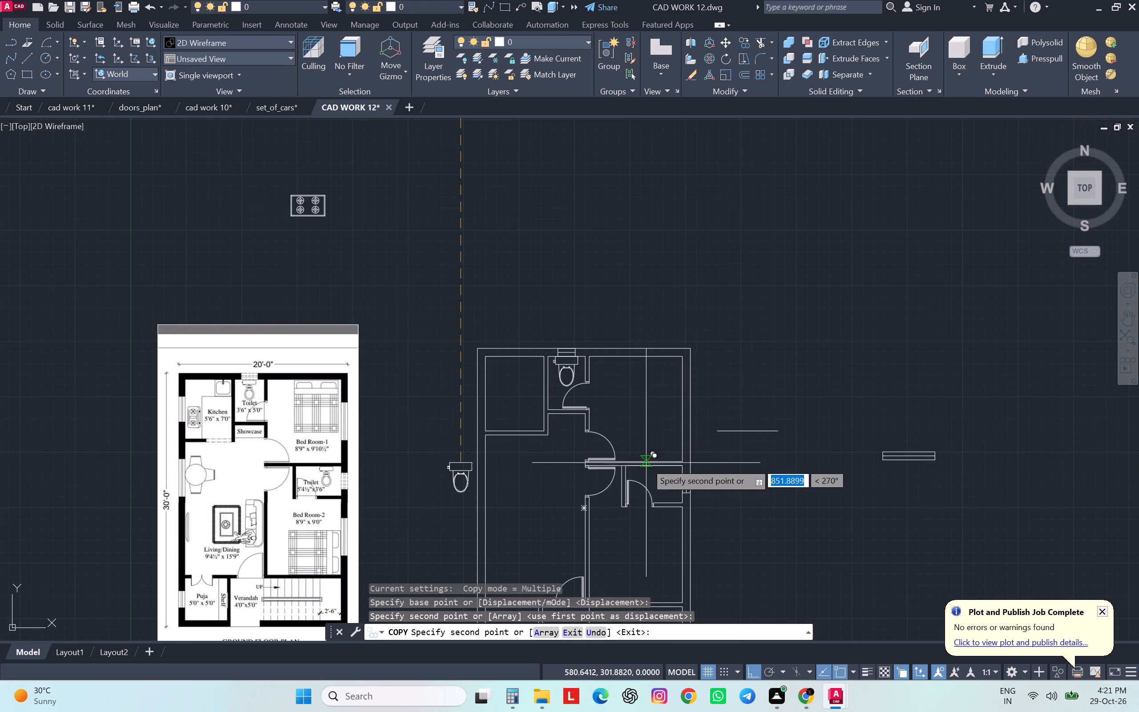
{"action": "scroll", "coordinate": [667, 466], "scroll_direction": "up", "scroll_amount": 5}
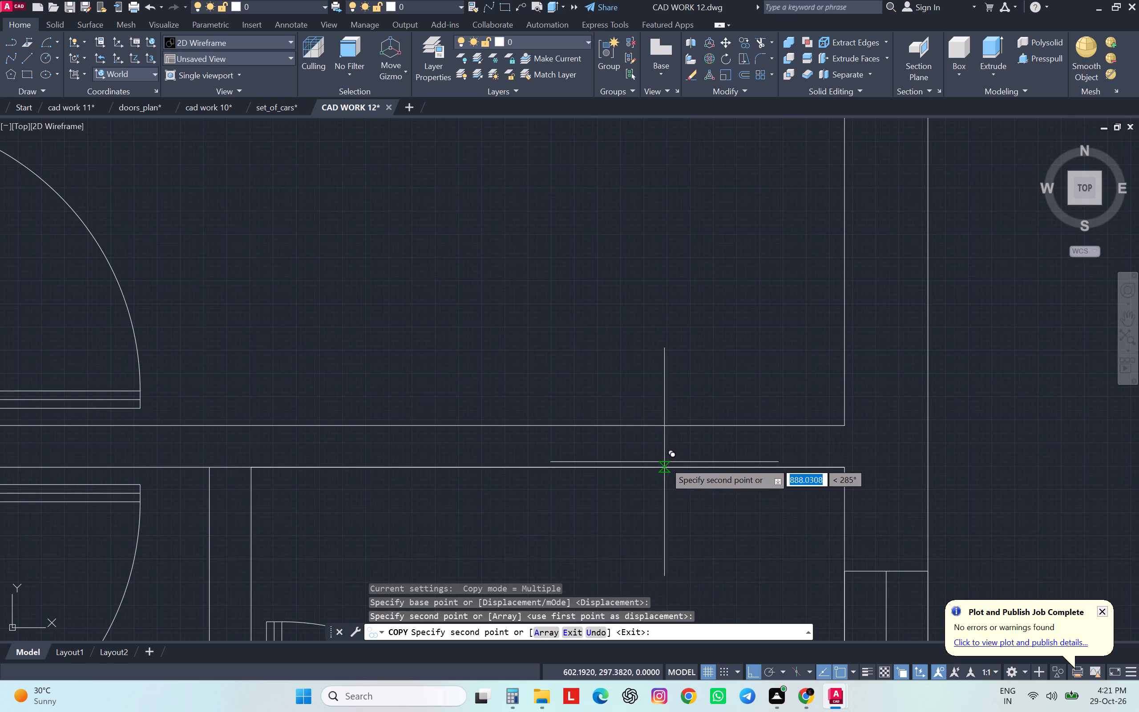
{"action": "left_click", "coordinate": [661, 471]}
{"action": "scroll", "coordinate": [814, 322], "scroll_direction": "down", "scroll_amount": 5}
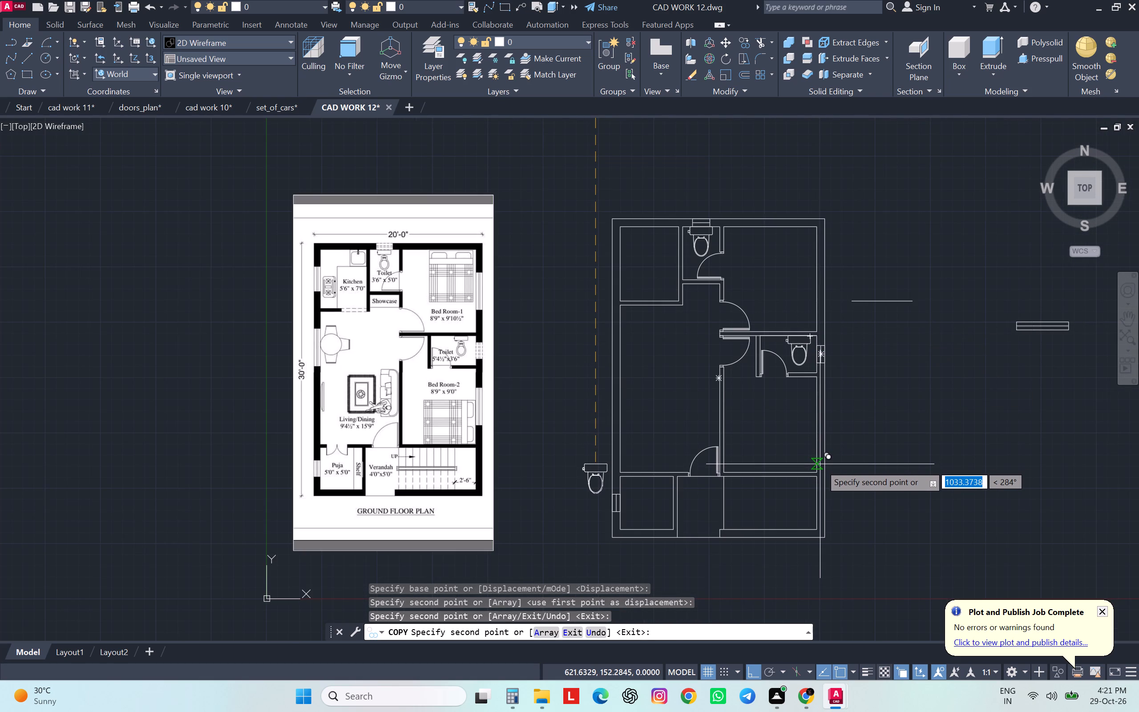
{"action": "key", "text": "Escape"}
{"action": "key", "text": "Escape"}
{"action": "key", "text": "Escape"}
{"action": "key", "text": "Escape"}
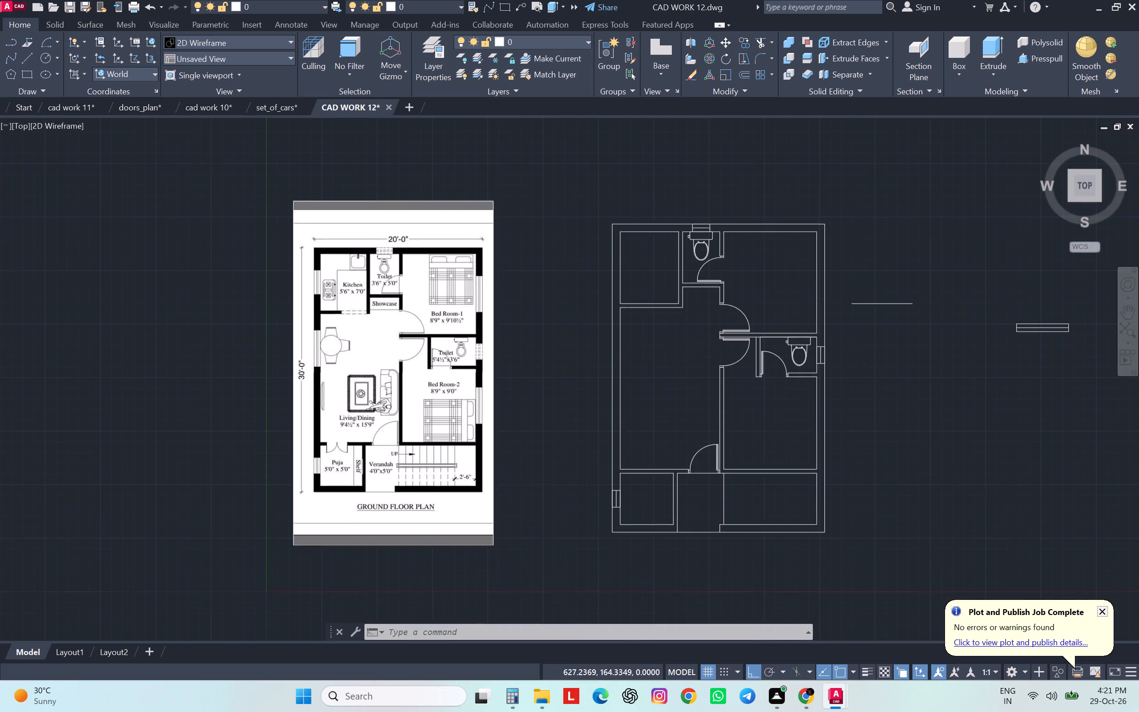
Move the pasted bed and both bedside tables straight down to just above the reference plan image, beneath the stove.
{"action": "scroll", "coordinate": [814, 419], "scroll_direction": "up", "scroll_amount": 1}
{"action": "scroll", "coordinate": [814, 419], "scroll_direction": "down", "scroll_amount": 2}
{"action": "scroll", "coordinate": [814, 419], "scroll_direction": "up", "scroll_amount": 1}
{"action": "scroll", "coordinate": [793, 412], "scroll_direction": "down", "scroll_amount": 2}
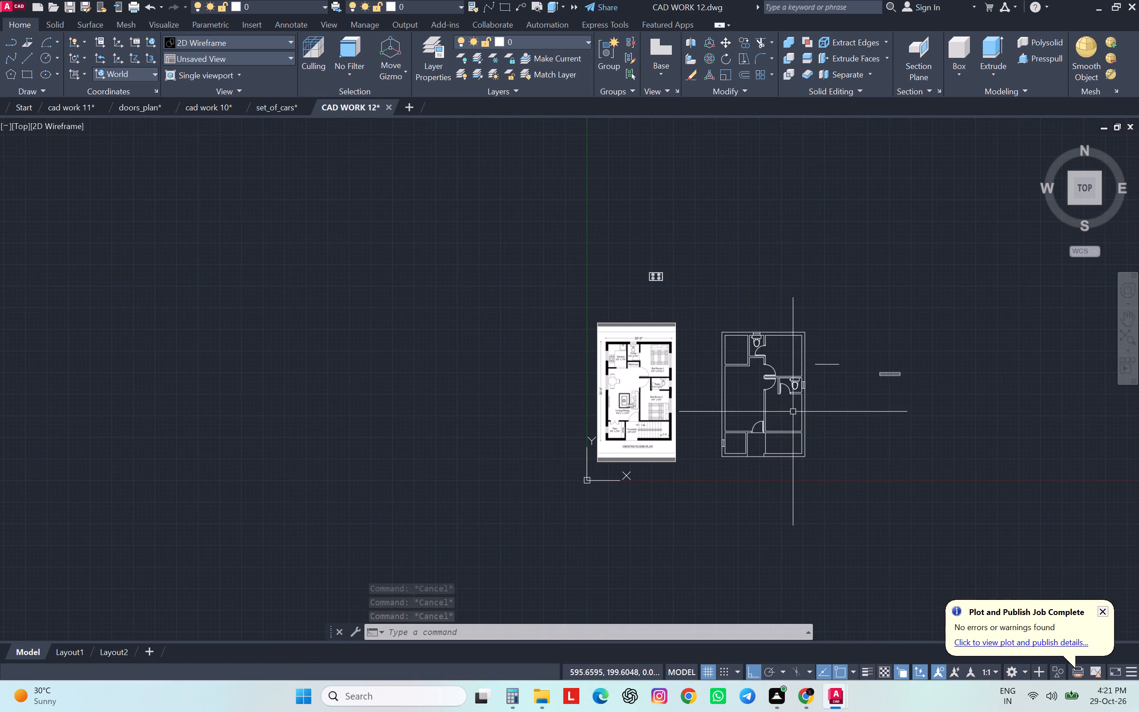
{"action": "scroll", "coordinate": [660, 264], "scroll_direction": "down", "scroll_amount": 2}
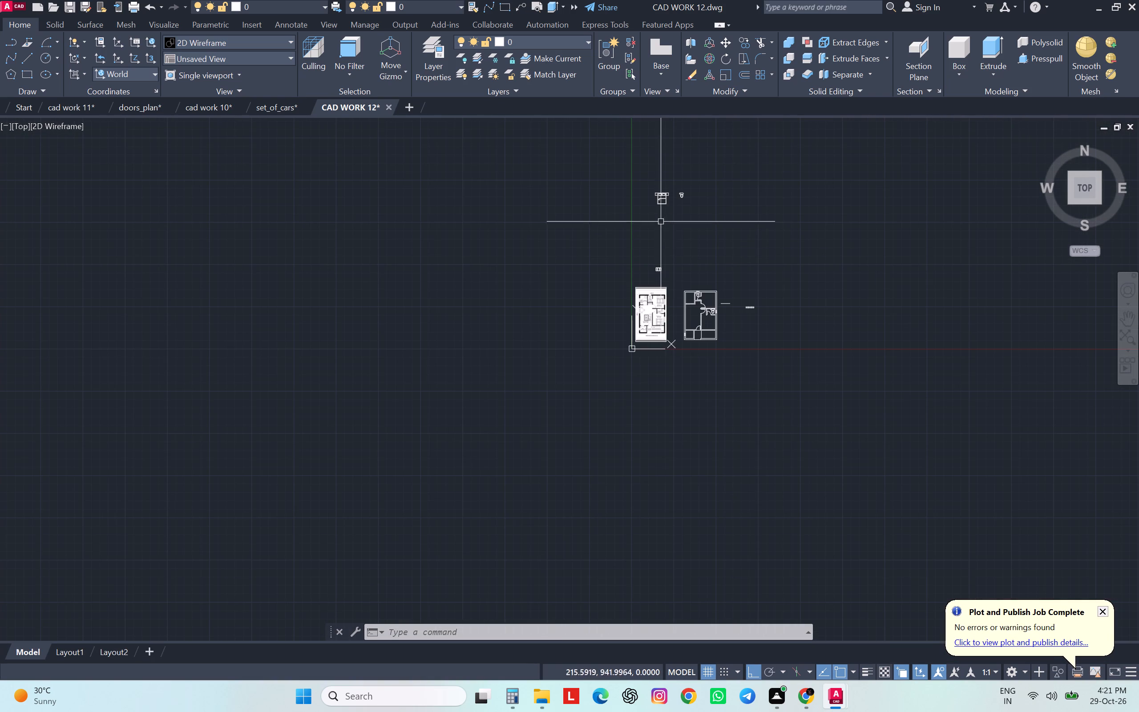
{"action": "scroll", "coordinate": [666, 162], "scroll_direction": "up", "scroll_amount": 3}
{"action": "left_click", "coordinate": [678, 270]}
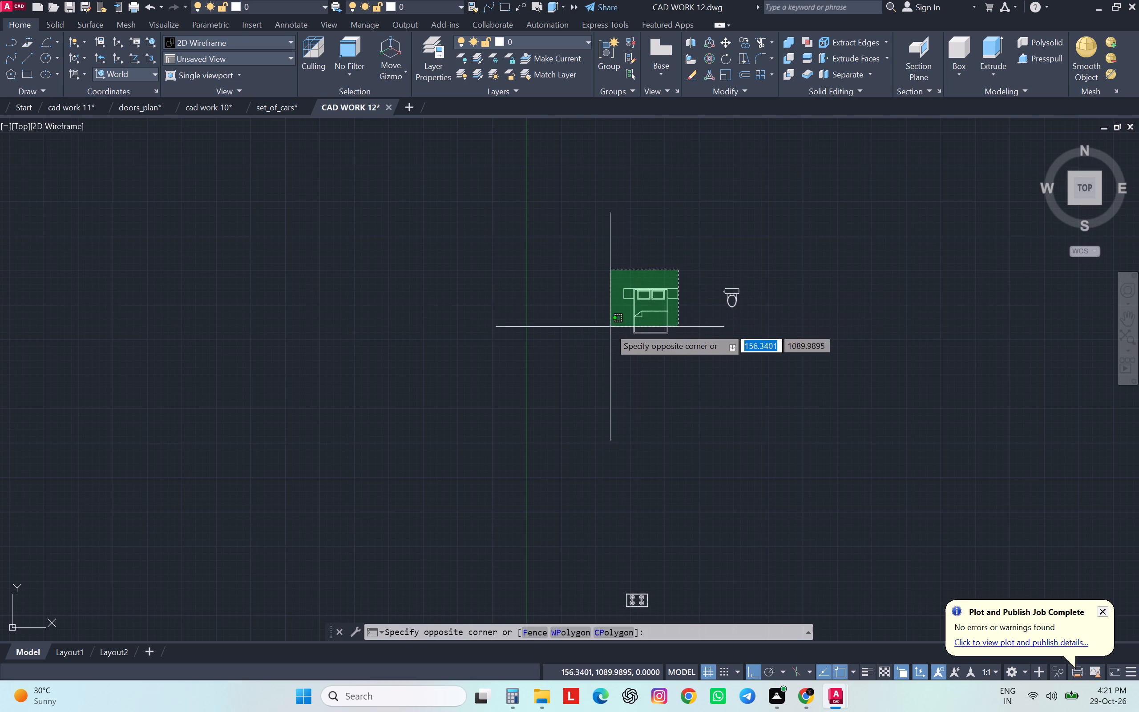
{"action": "left_click", "coordinate": [578, 364]}
{"action": "type", "text": "M"}
{"action": "key", "text": "space"}
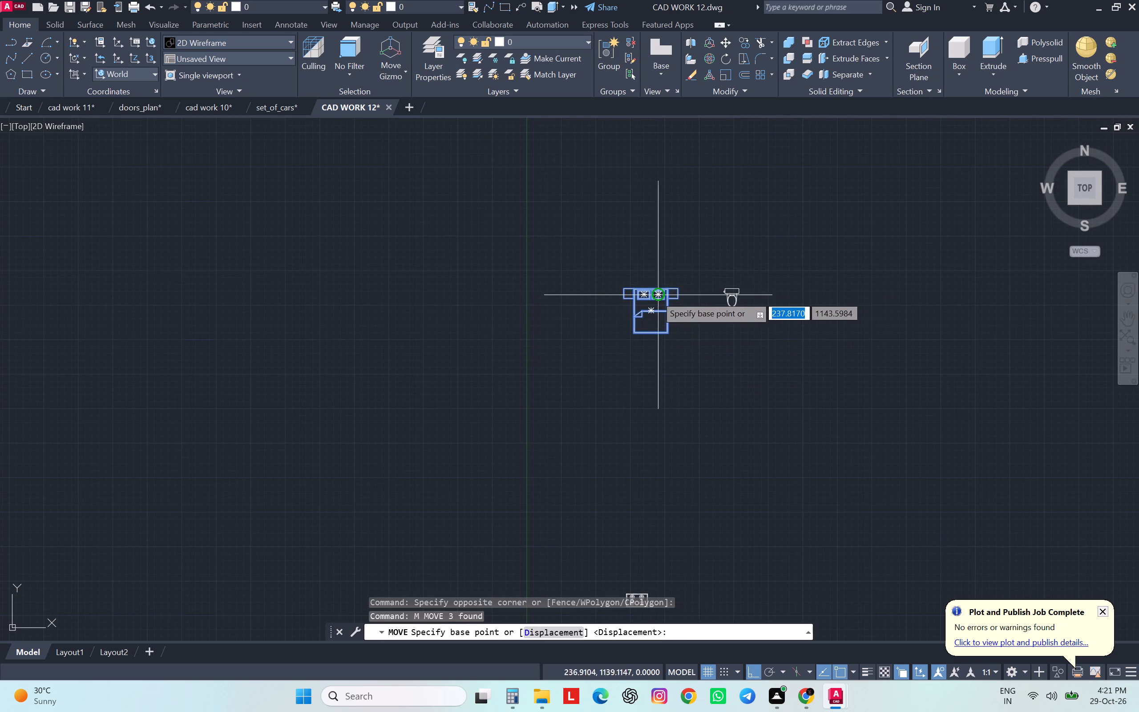
{"action": "left_click", "coordinate": [650, 293]}
{"action": "scroll", "coordinate": [715, 307], "scroll_direction": "up", "scroll_amount": 1}
{"action": "scroll", "coordinate": [715, 307], "scroll_direction": "down", "scroll_amount": 4}
{"action": "scroll", "coordinate": [749, 411], "scroll_direction": "up", "scroll_amount": 2}
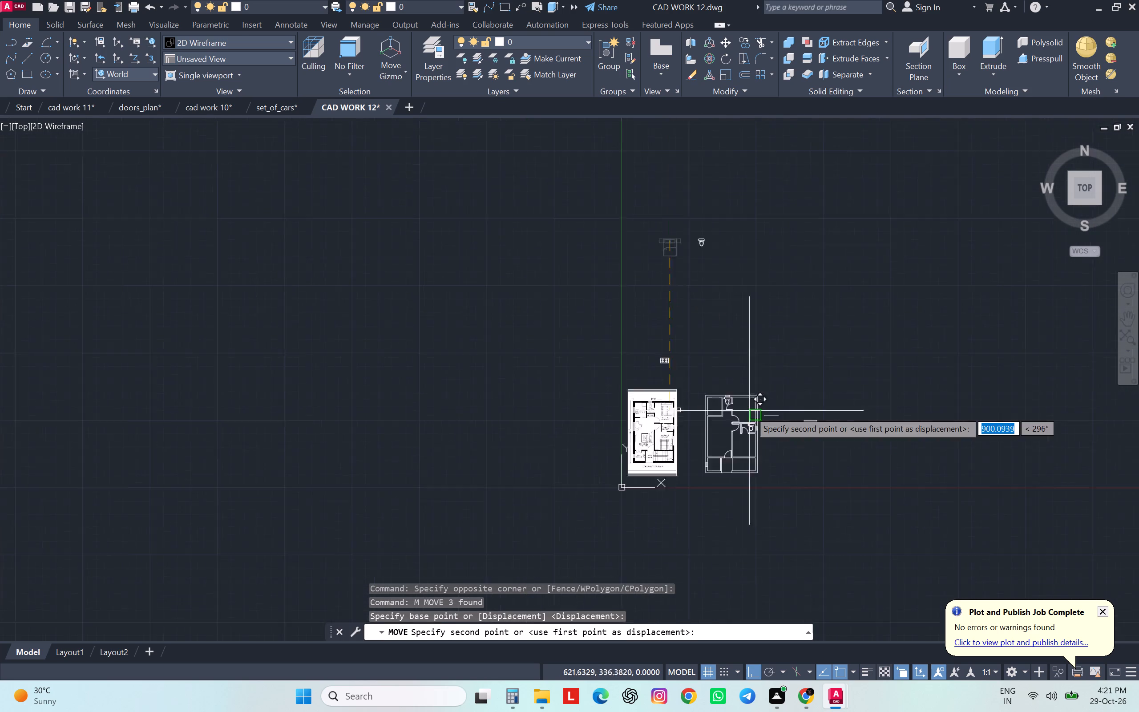
{"action": "scroll", "coordinate": [749, 411], "scroll_direction": "up", "scroll_amount": 2}
{"action": "left_click", "coordinate": [854, 251]}
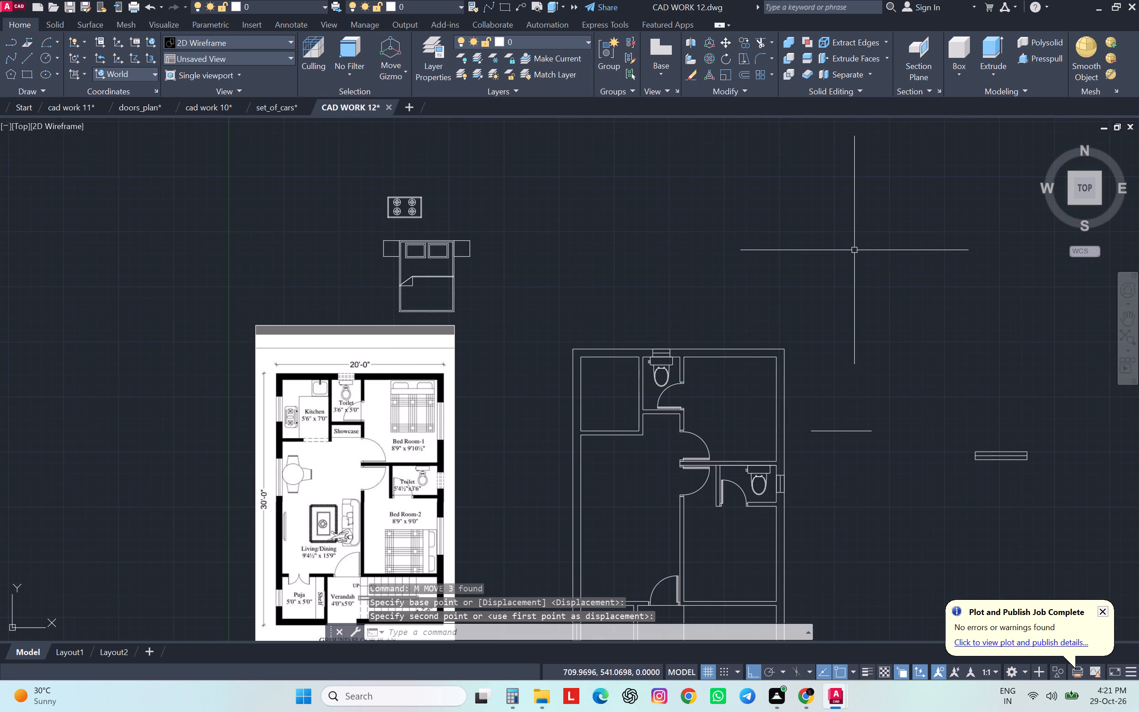
Delete the bedside tables on both sides of the bed.
{"action": "left_click", "coordinate": [479, 232]}
{"action": "left_click", "coordinate": [465, 259]}
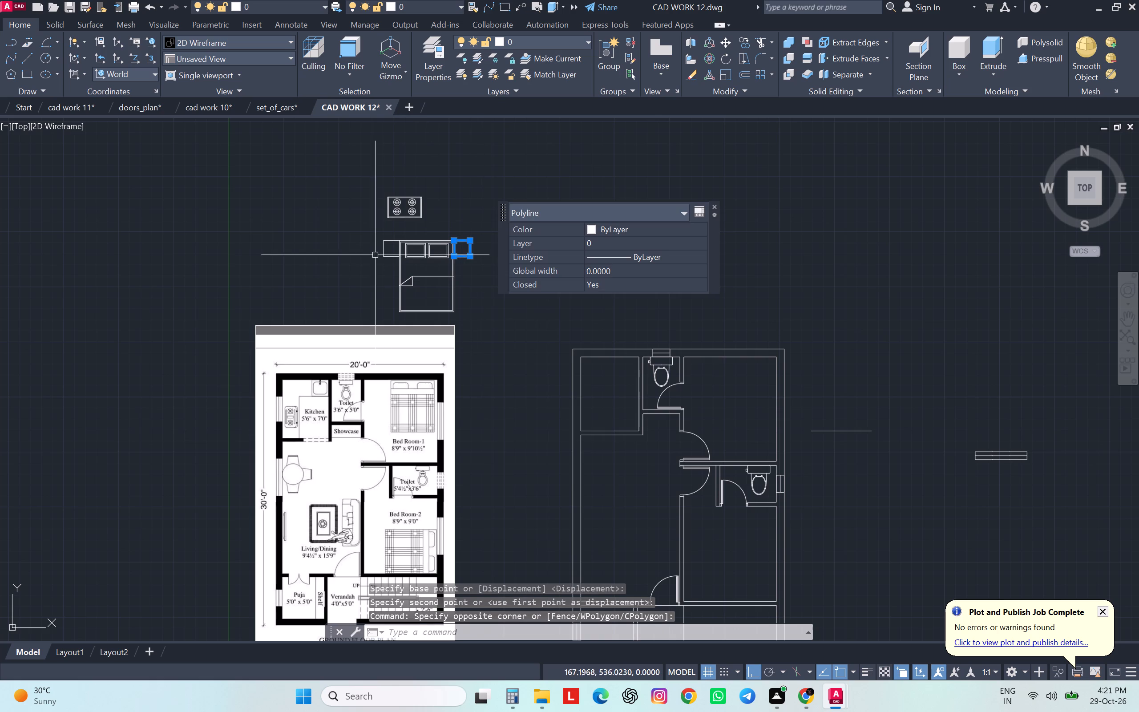
{"action": "left_click", "coordinate": [388, 252]}
{"action": "left_click", "coordinate": [348, 277]}
{"action": "key", "text": "Delete"}
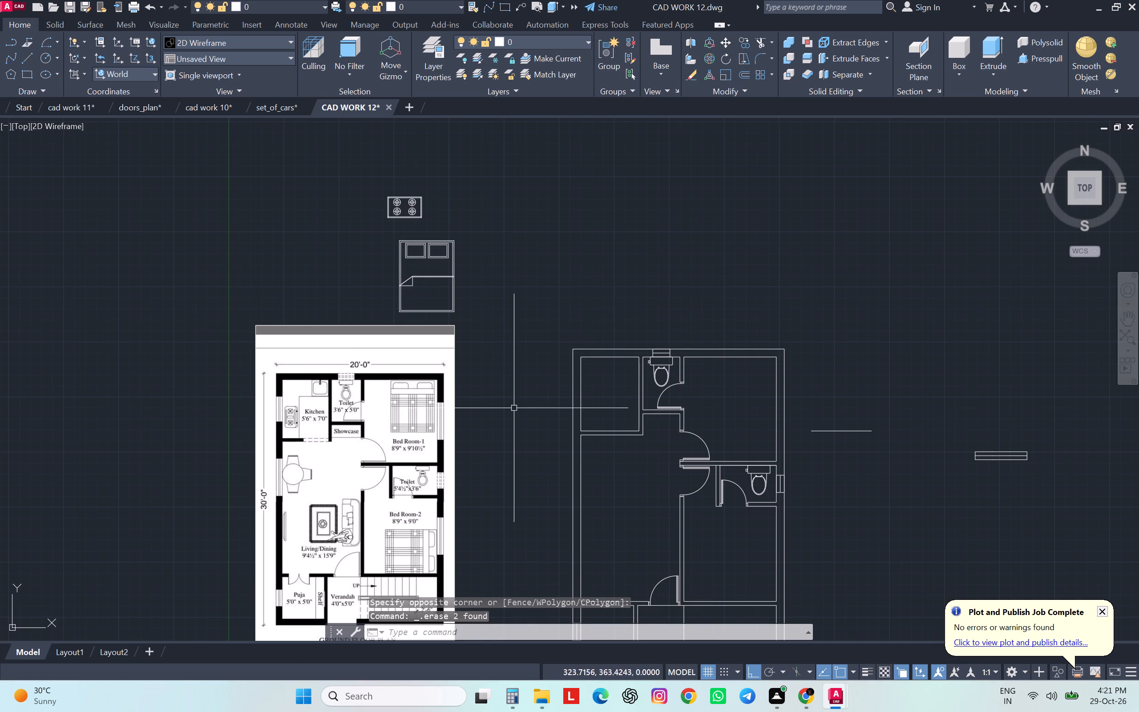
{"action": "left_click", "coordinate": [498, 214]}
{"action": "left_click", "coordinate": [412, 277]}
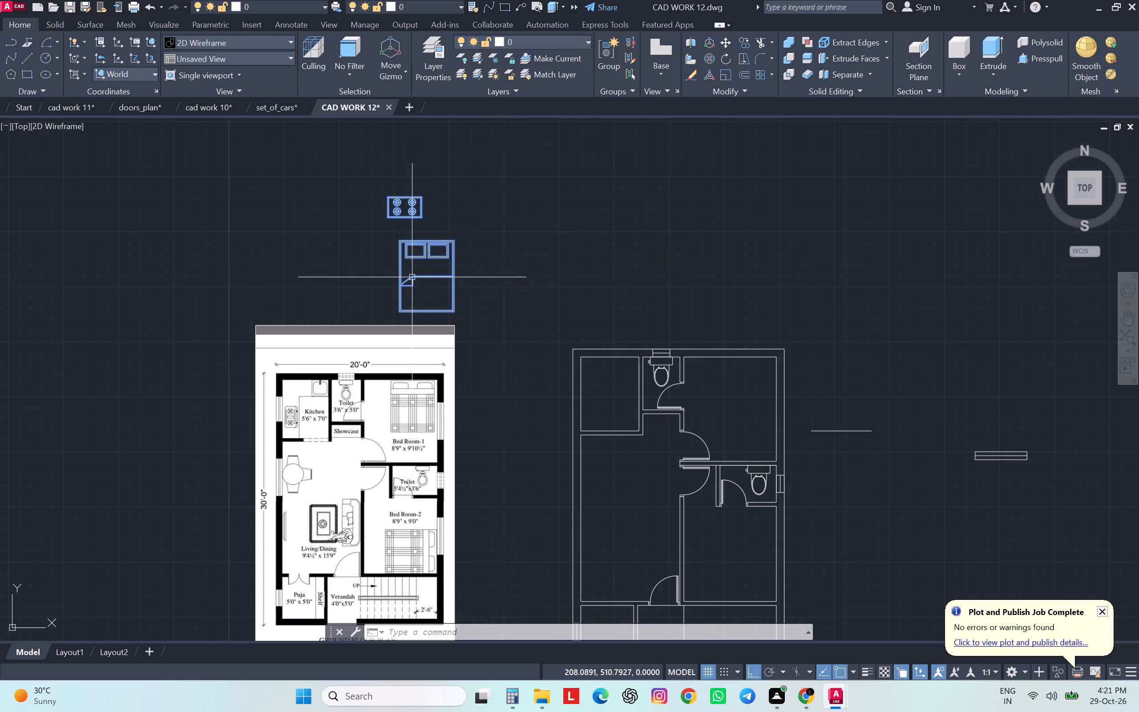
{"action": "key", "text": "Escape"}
Copy the bed from its top-right corner to the inner line of Bed Room-1's top wall, near the room's right corner.
{"action": "left_click", "coordinate": [468, 247]}
{"action": "left_click", "coordinate": [444, 271]}
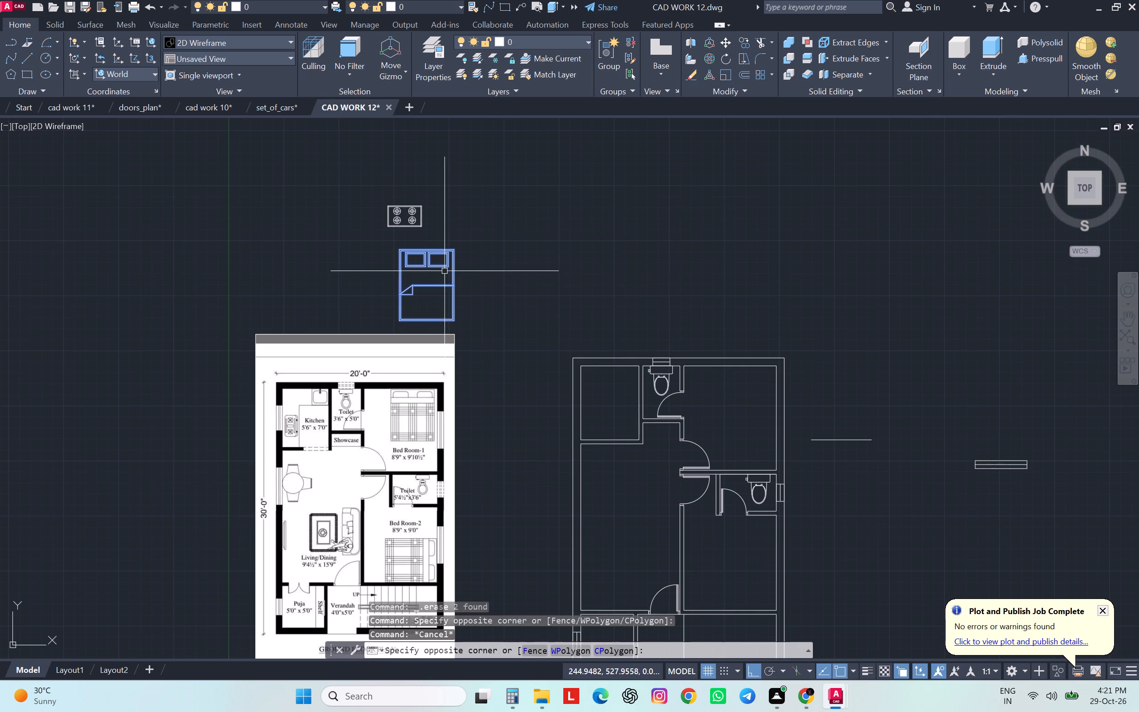
{"action": "type", "text": "CO"}
{"action": "key", "text": "Return"}
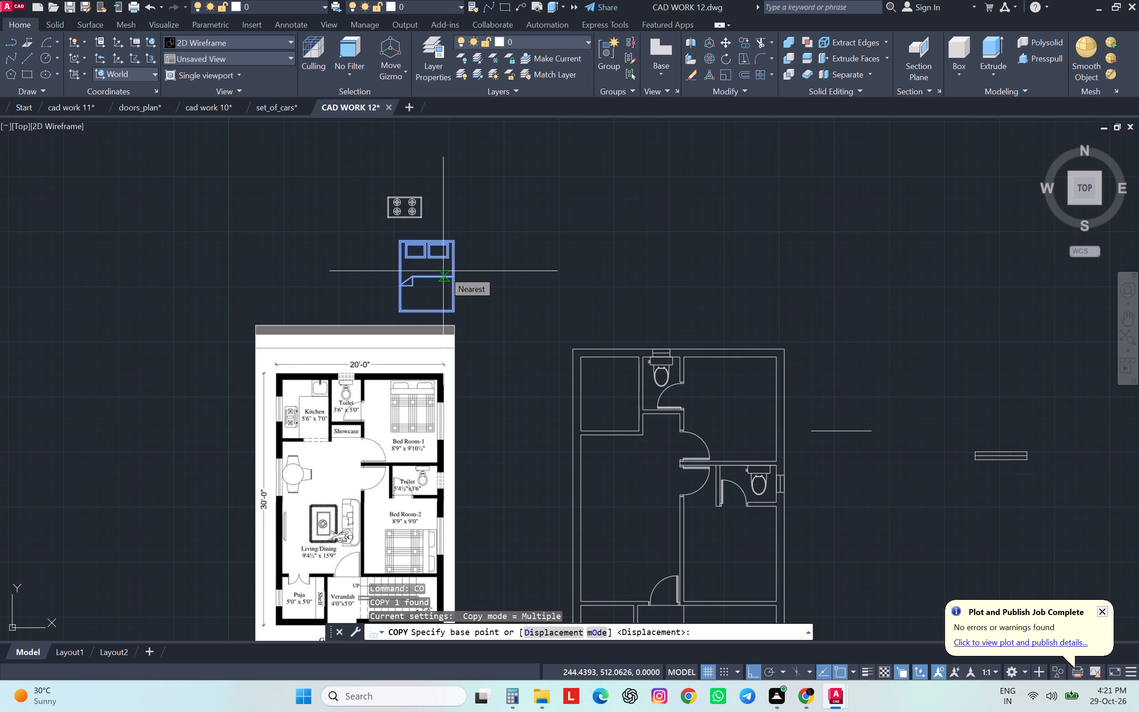
{"action": "scroll", "coordinate": [456, 237], "scroll_direction": "up", "scroll_amount": 6}
{"action": "left_click", "coordinate": [421, 279]}
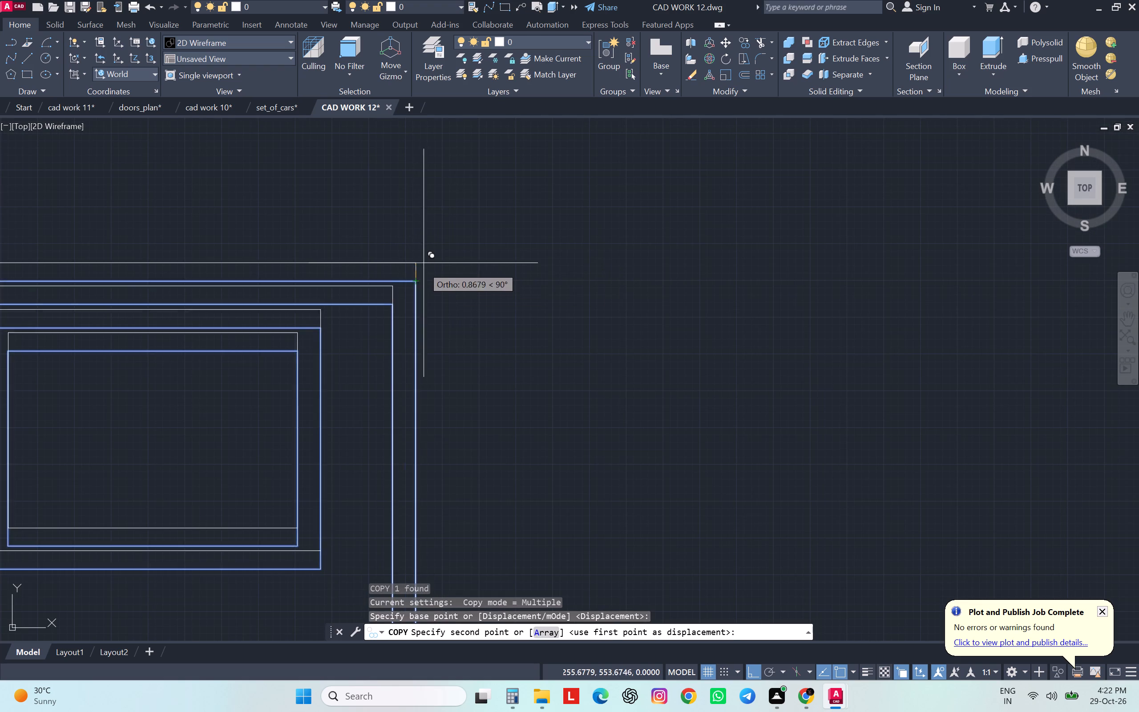
{"action": "scroll", "coordinate": [424, 259], "scroll_direction": "down", "scroll_amount": 7}
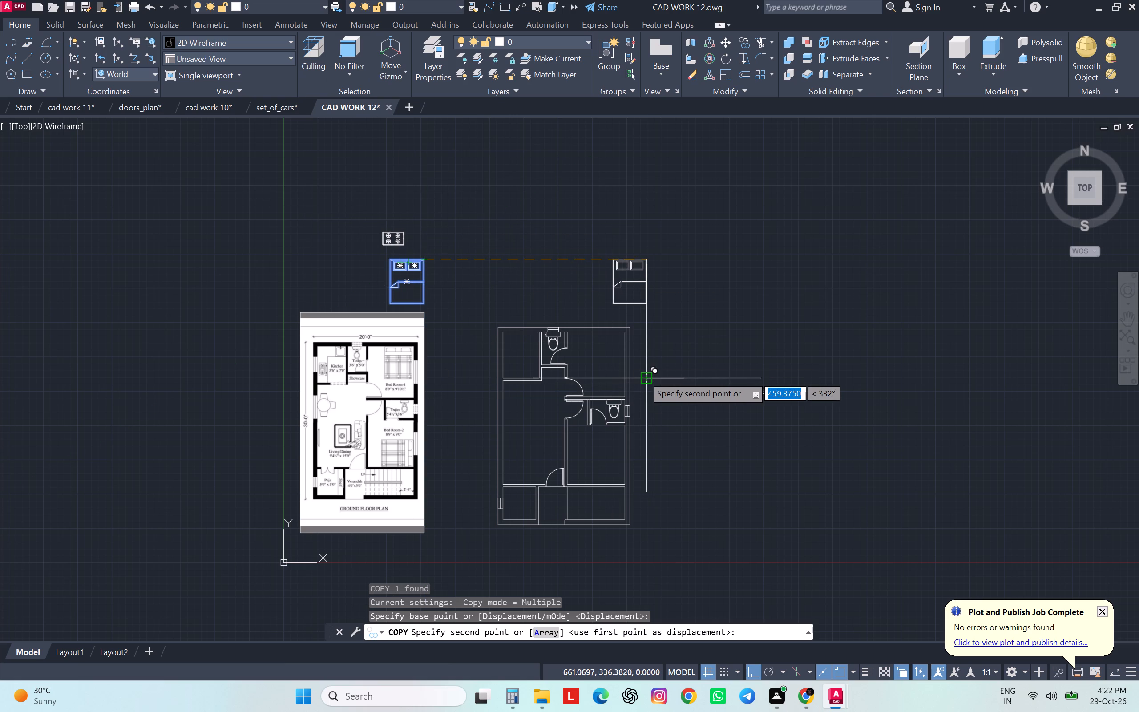
{"action": "scroll", "coordinate": [620, 352], "scroll_direction": "up", "scroll_amount": 3}
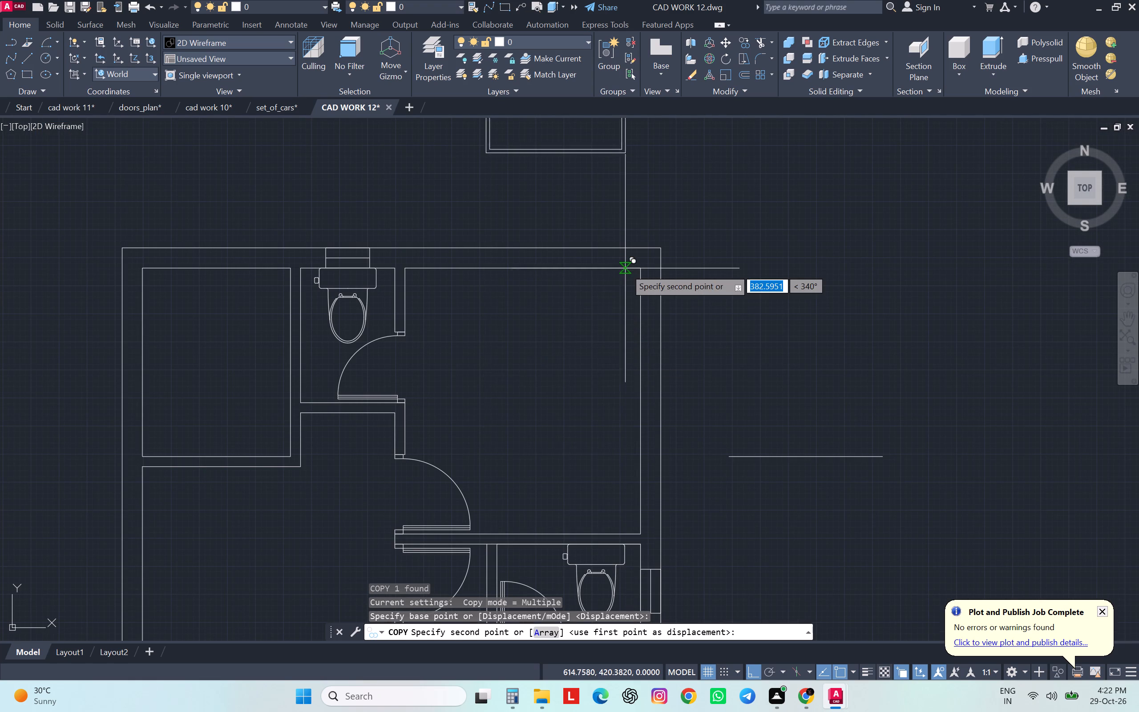
{"action": "left_click", "coordinate": [624, 269]}
{"action": "scroll", "coordinate": [711, 205], "scroll_direction": "down", "scroll_amount": 2}
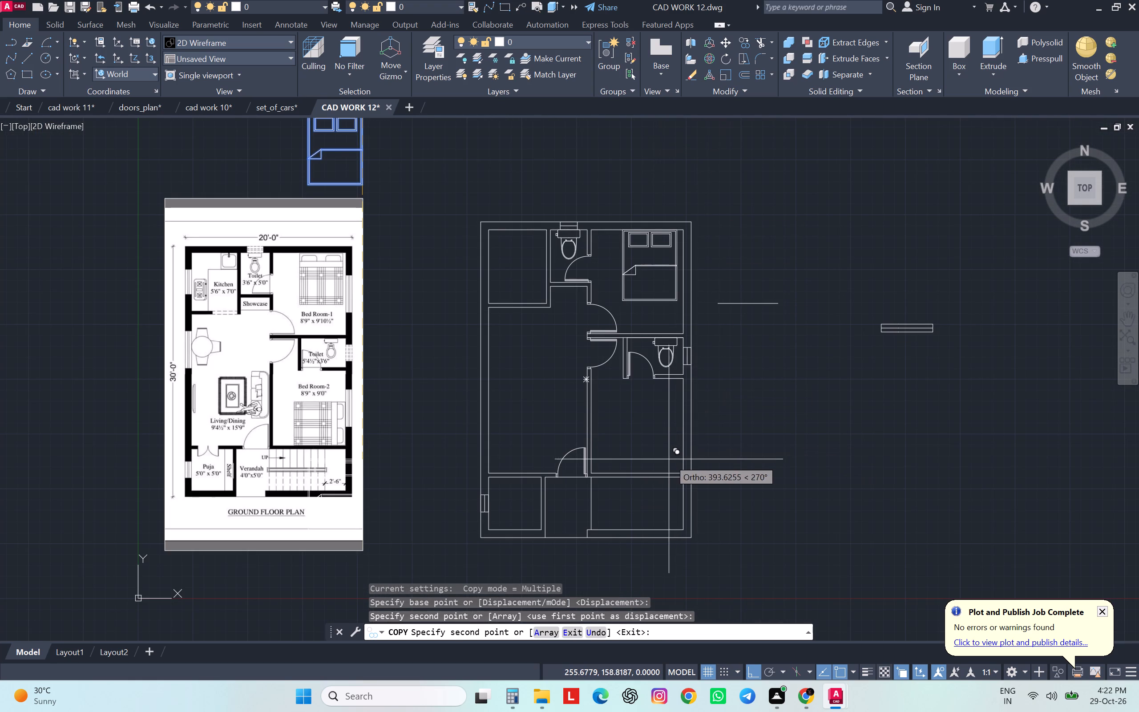
{"action": "left_click", "coordinate": [647, 430]}
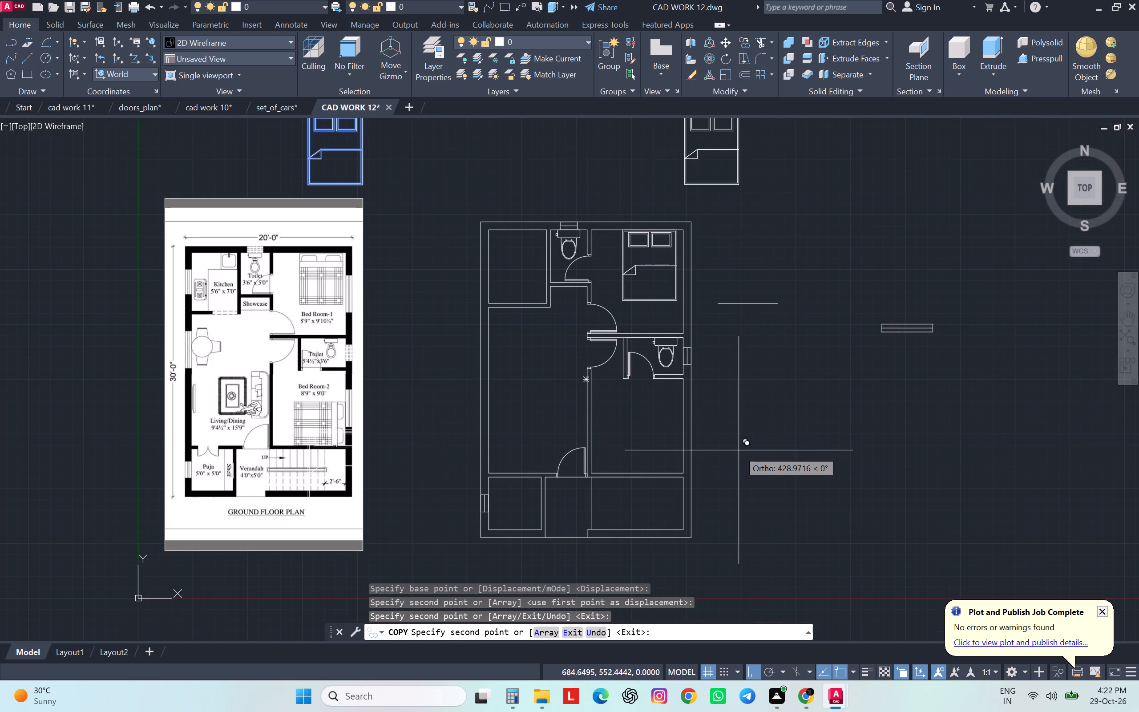
{"action": "scroll", "coordinate": [804, 466], "scroll_direction": "down", "scroll_amount": 1}
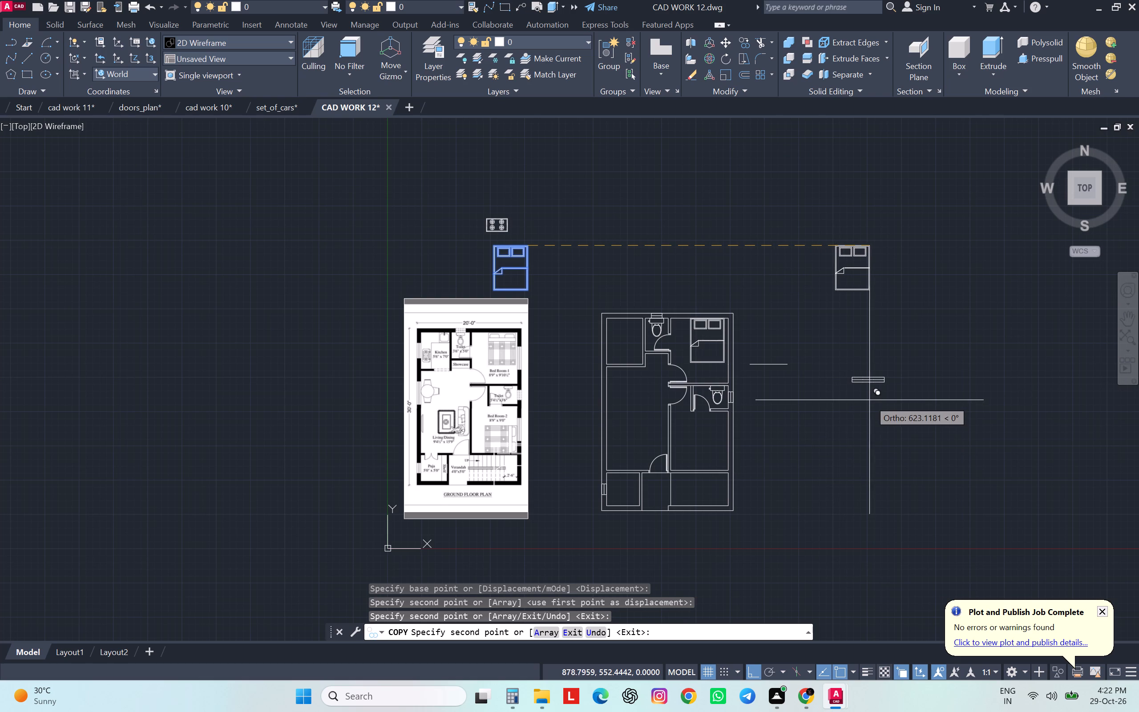
{"action": "key", "text": "Escape"}
Rotate the original bed above the reference image 90 degrees clockwise about a point beside its pillows.
{"action": "left_click", "coordinate": [723, 369]}
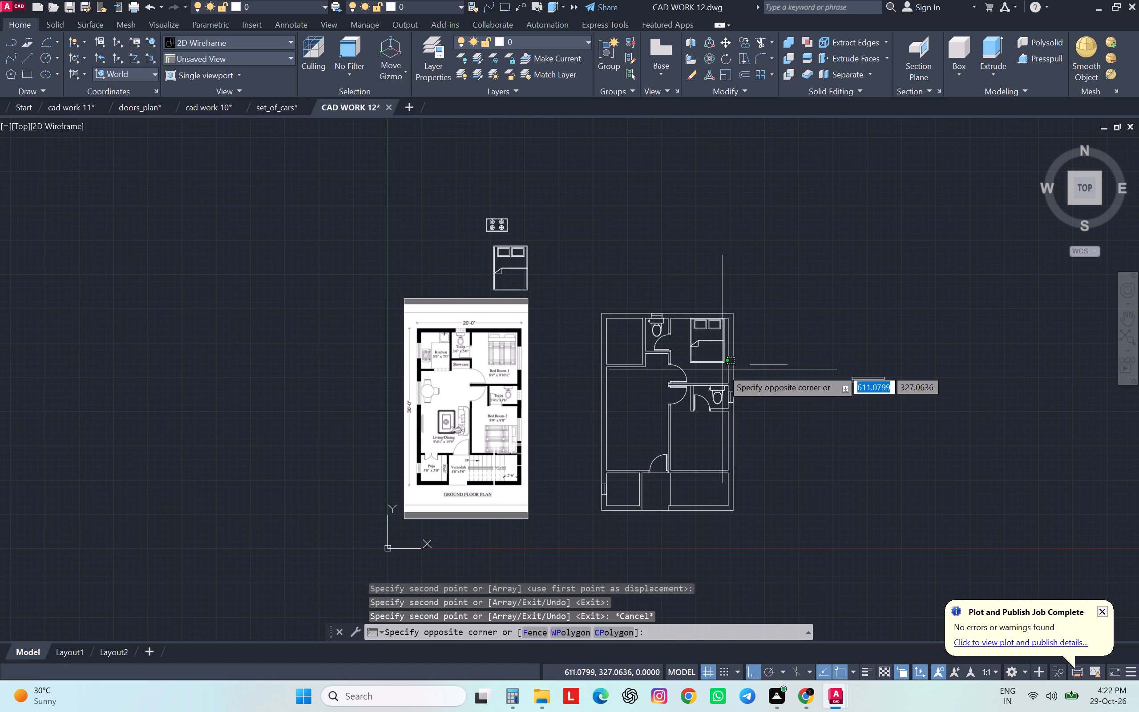
{"action": "key", "text": "Escape"}
{"action": "left_click", "coordinate": [571, 264]}
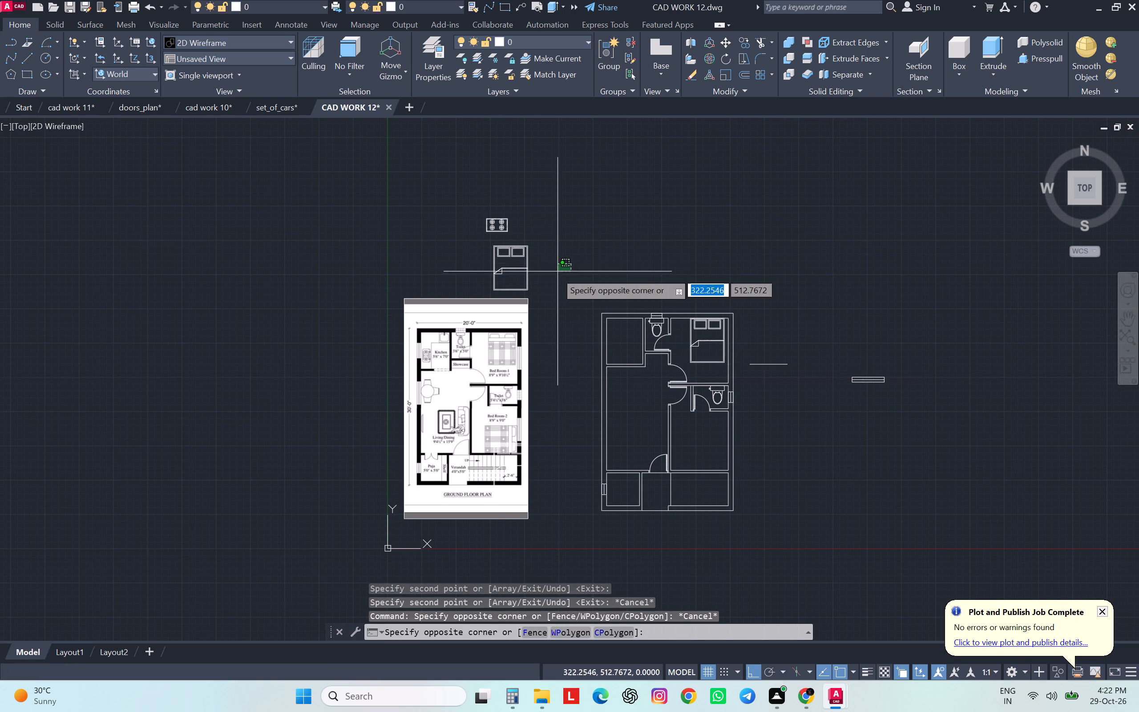
{"action": "left_click", "coordinate": [454, 271]}
{"action": "key", "text": "r"}
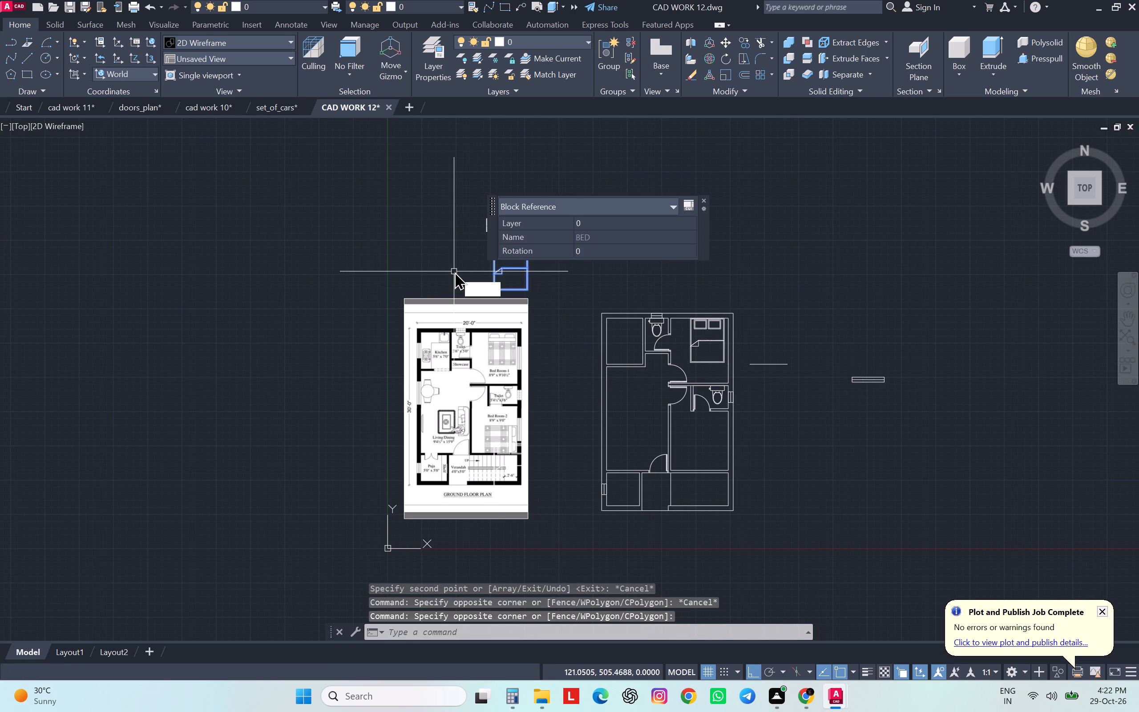
{"action": "key", "text": "o"}
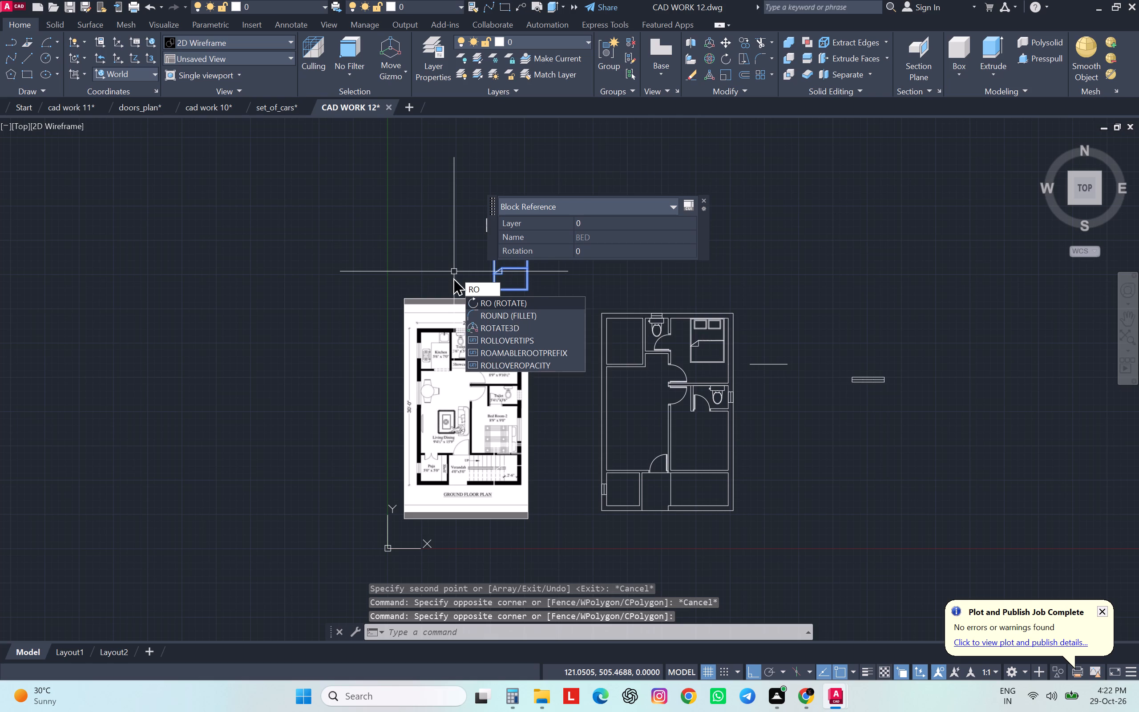
{"action": "key", "text": "Return"}
{"action": "left_click", "coordinate": [510, 257]}
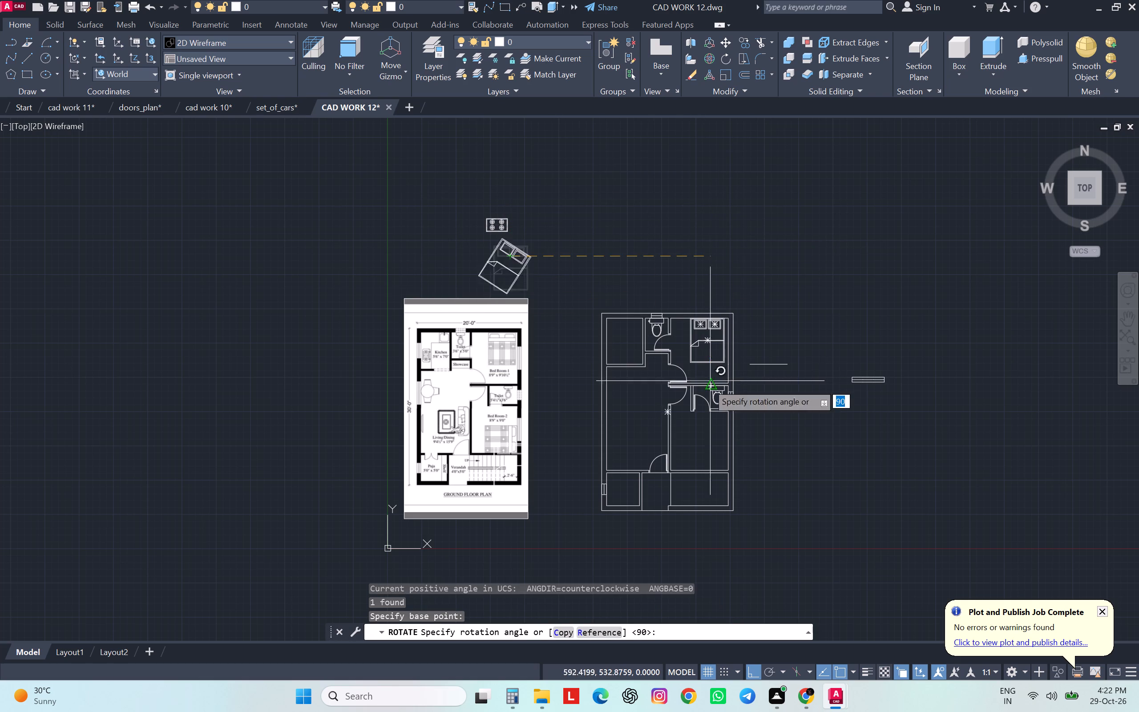
{"action": "left_click", "coordinate": [579, 431]}
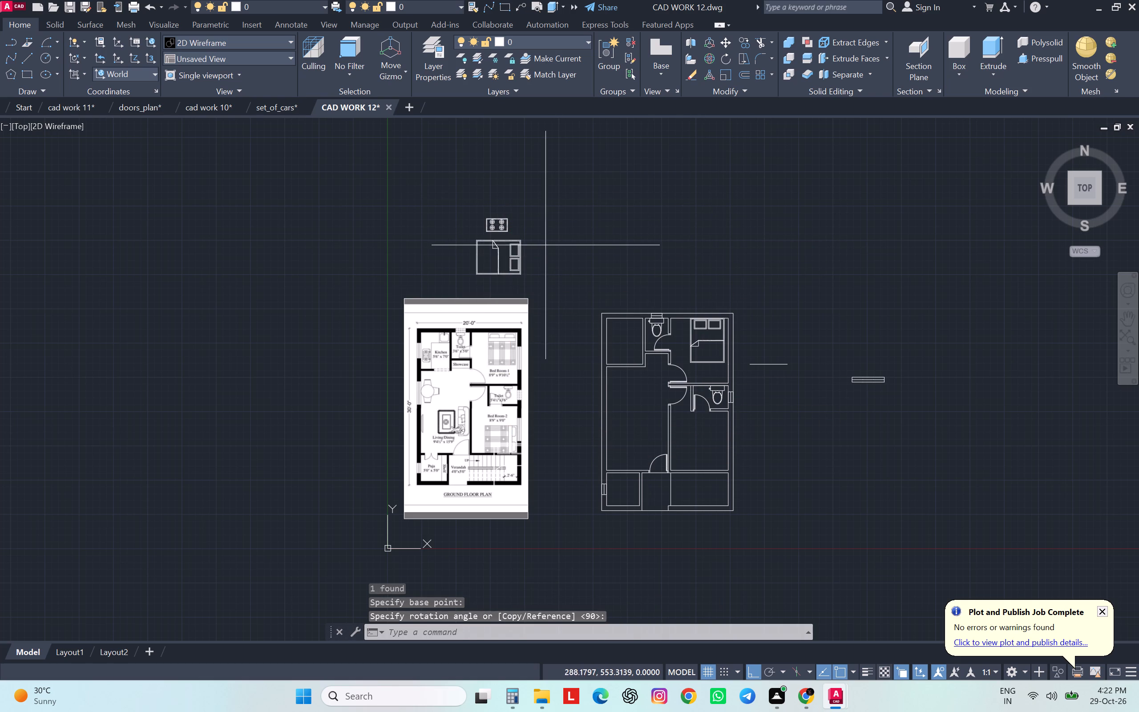
Move the rotated bed from its lower pillow-side corner to the inner line of Bed Room-2's right wall, just above the bottom wall.
{"action": "left_click", "coordinate": [545, 245]}
{"action": "left_click", "coordinate": [511, 271]}
{"action": "key", "text": "m"}
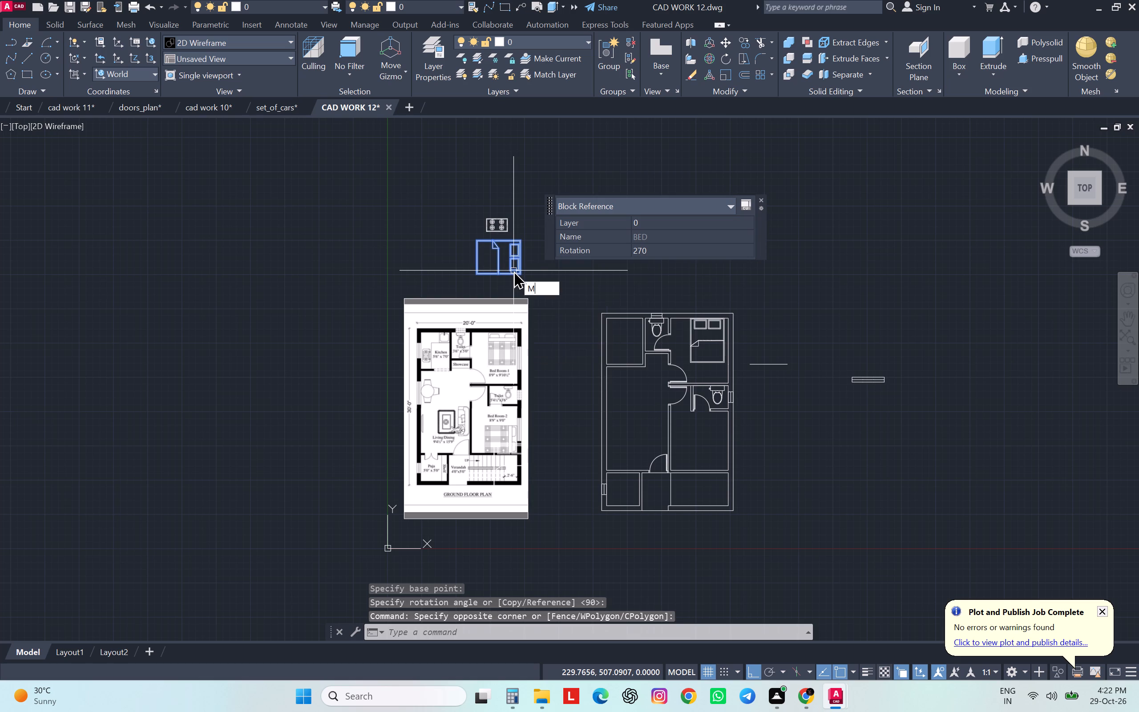
{"action": "key", "text": "Return"}
{"action": "scroll", "coordinate": [521, 277], "scroll_direction": "up", "scroll_amount": 5}
{"action": "left_click", "coordinate": [514, 260]}
{"action": "scroll", "coordinate": [514, 260], "scroll_direction": "down", "scroll_amount": 8}
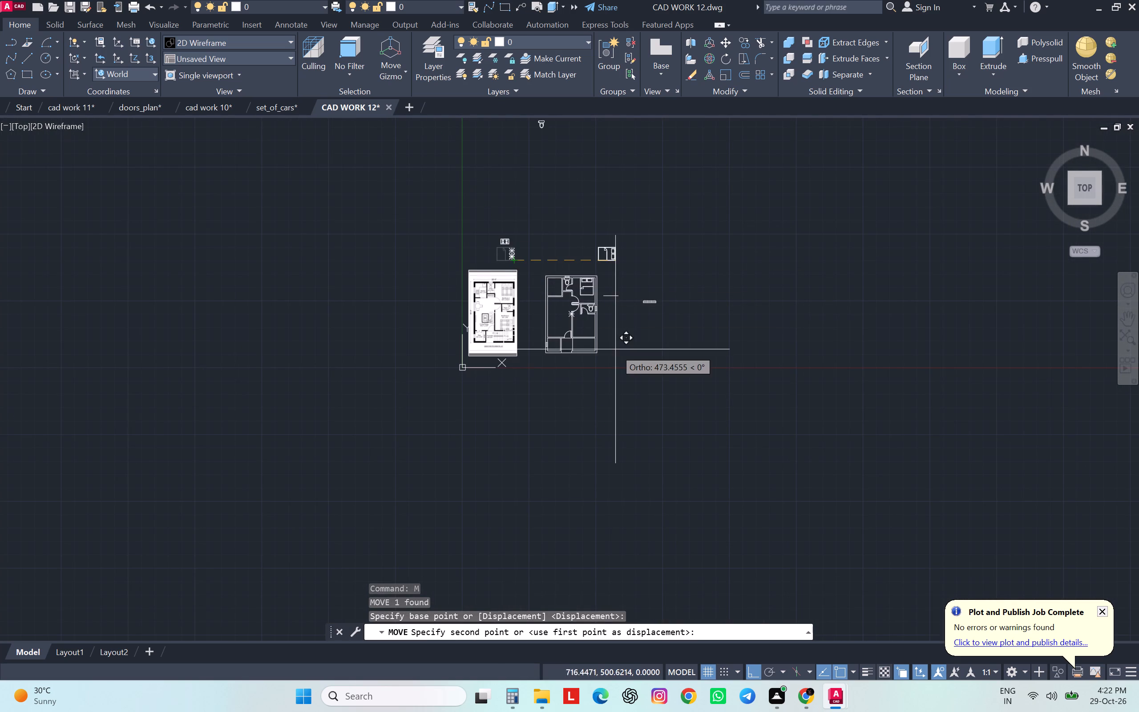
{"action": "scroll", "coordinate": [596, 342], "scroll_direction": "up", "scroll_amount": 5}
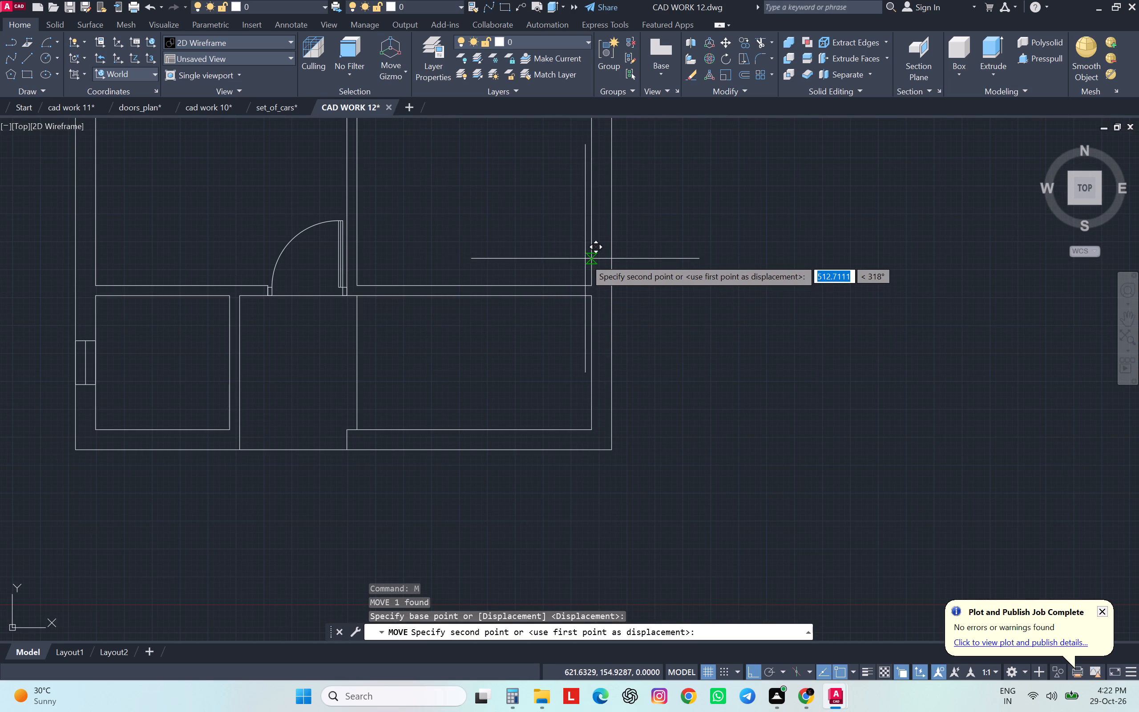
{"action": "scroll", "coordinate": [587, 259], "scroll_direction": "up", "scroll_amount": 1}
{"action": "scroll", "coordinate": [589, 259], "scroll_direction": "down", "scroll_amount": 1}
{"action": "left_click", "coordinate": [590, 271]}
{"action": "scroll", "coordinate": [590, 271], "scroll_direction": "down", "scroll_amount": 1}
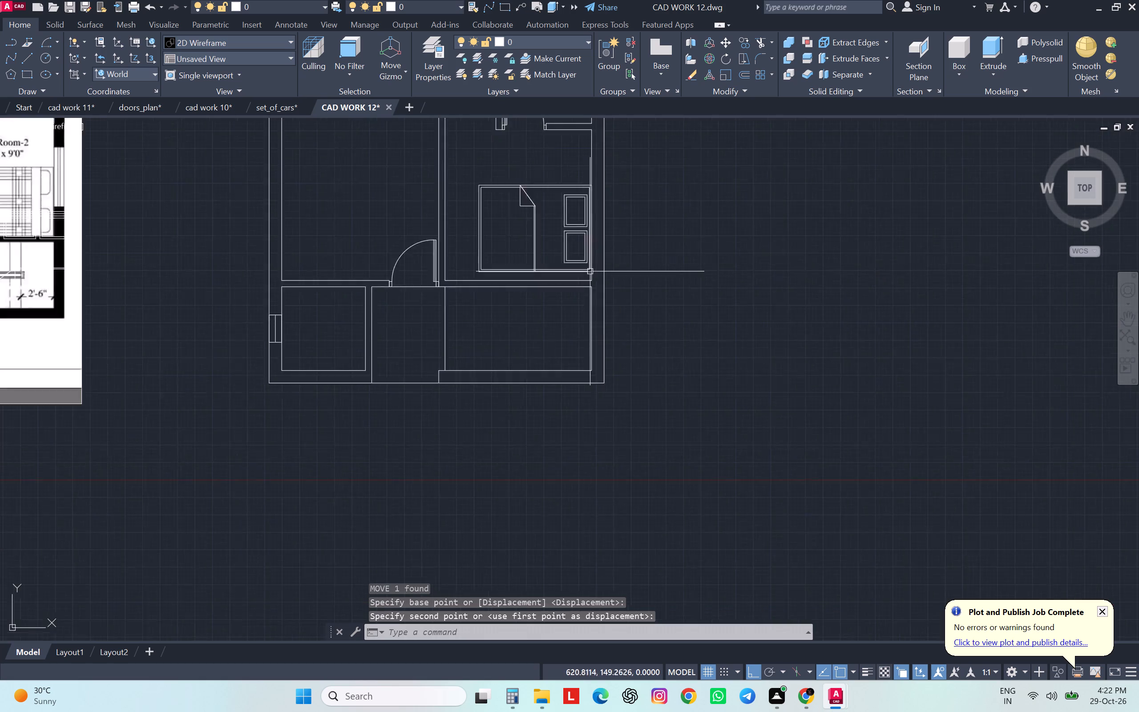
Offset the kitchen's top inner wall line downward and its left inner wall line rightward by 23.6 for the counter edges.
{"action": "scroll", "coordinate": [590, 271], "scroll_direction": "down", "scroll_amount": 1}
{"action": "scroll", "coordinate": [624, 336], "scroll_direction": "up", "scroll_amount": 2}
{"action": "scroll", "coordinate": [624, 338], "scroll_direction": "down", "scroll_amount": 2}
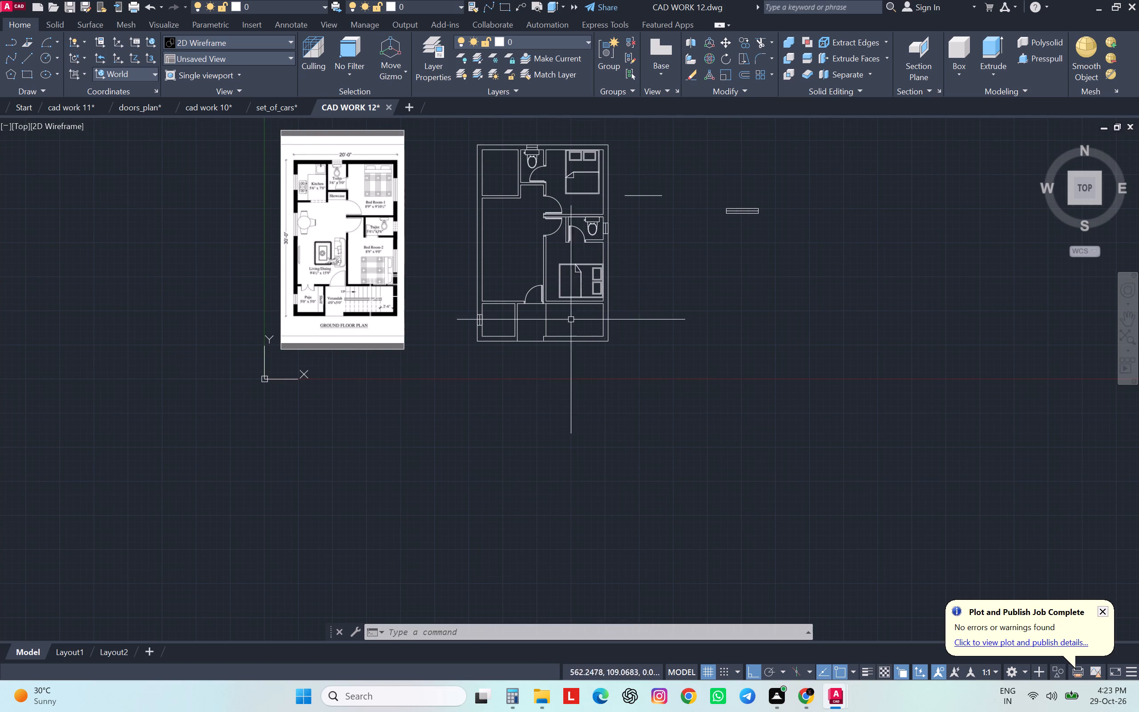
{"action": "middle_click_drag", "start_coordinate": [523, 157], "coordinate": [614, 269]}
{"action": "scroll", "coordinate": [577, 258], "scroll_direction": "up", "scroll_amount": 2}
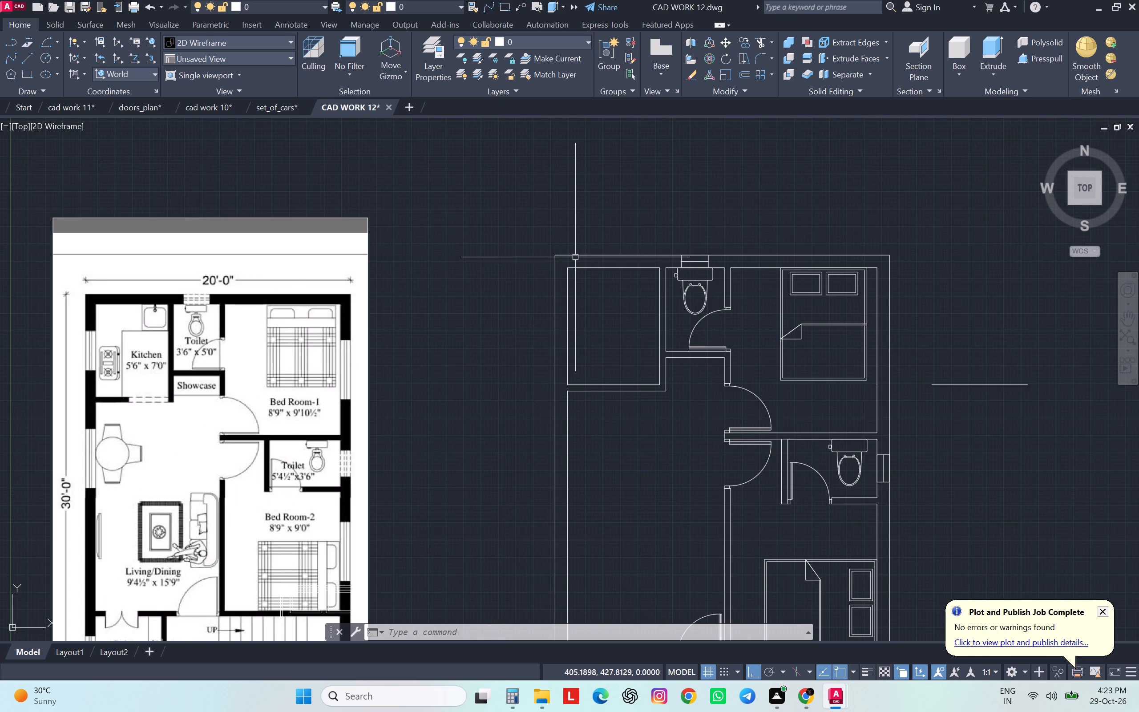
{"action": "key", "text": "o"}
{"action": "key", "text": "Return"}
{"action": "type", "text": "23.6"}
{"action": "key", "text": "Return"}
{"action": "left_click", "coordinate": [594, 269]}
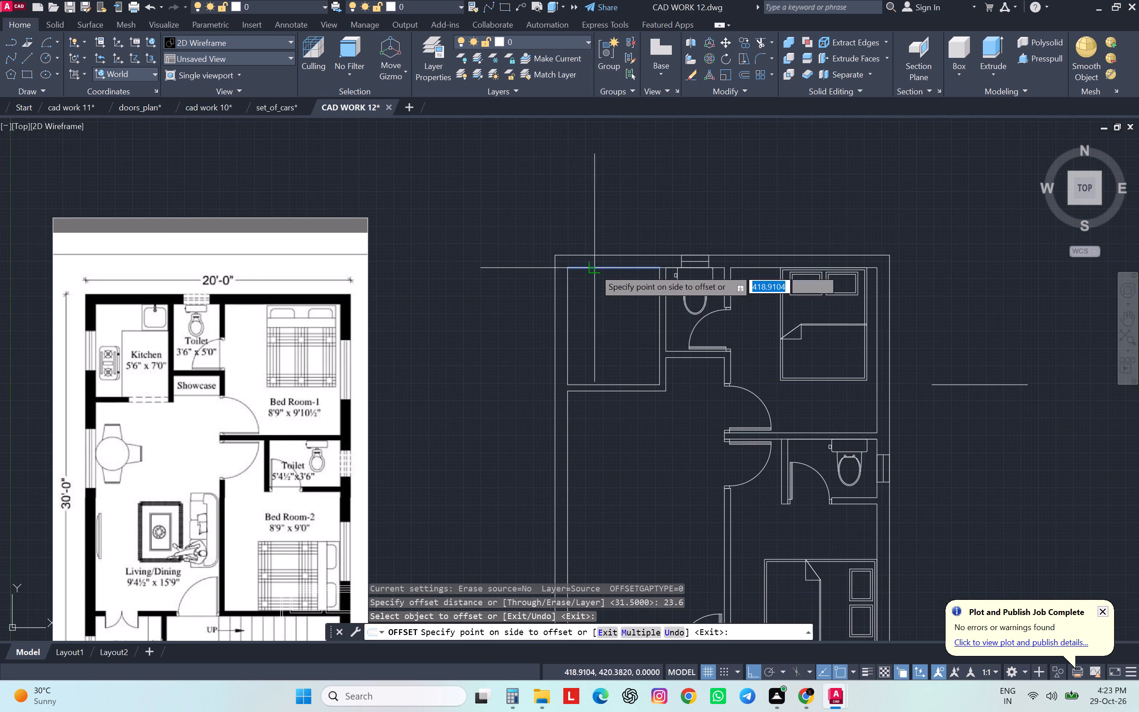
{"action": "left_click", "coordinate": [601, 297]}
{"action": "left_click", "coordinate": [567, 345]}
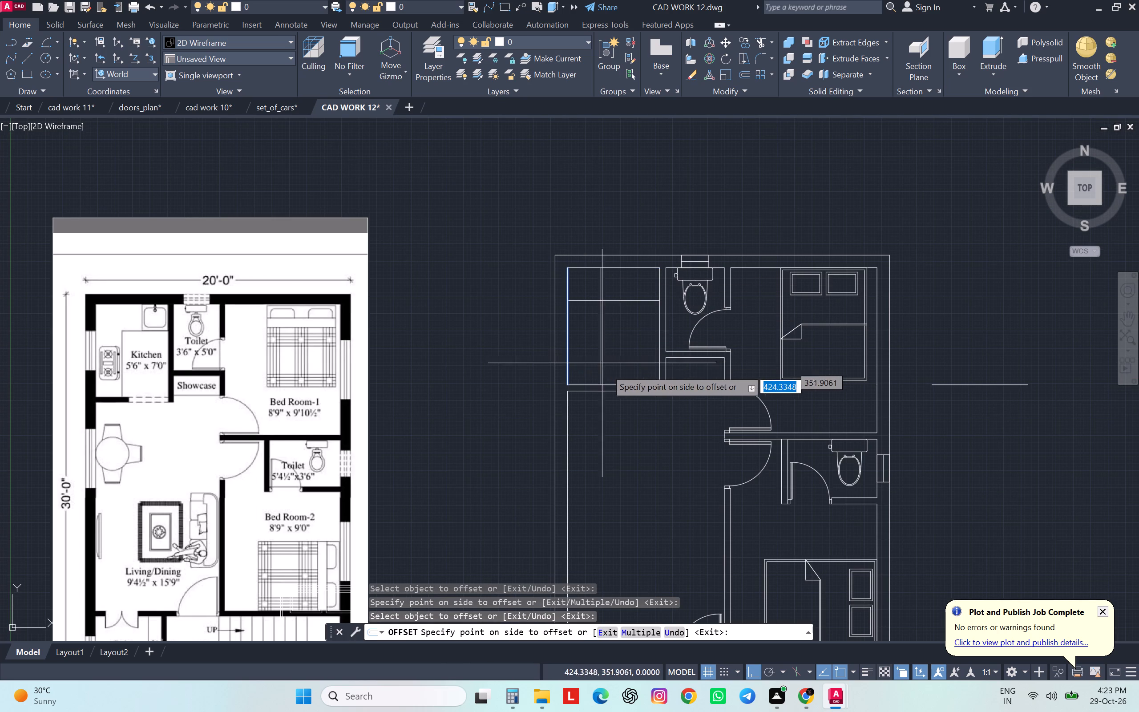
{"action": "left_click", "coordinate": [610, 374]}
{"action": "key", "text": "Escape"}
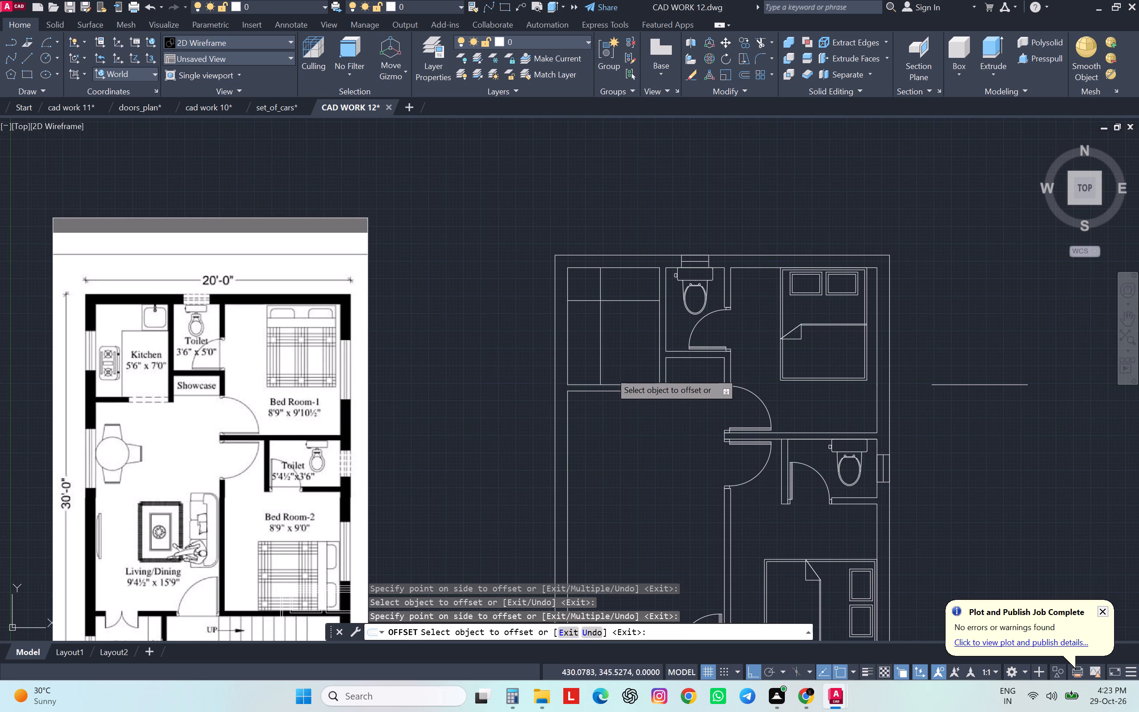
{"action": "key", "text": "Escape"}
{"action": "key", "text": "Escape"}
{"action": "key", "text": "Escape"}
Fillet the two offset kitchen counter lines with zero radius to form a clean L-shaped counter corner.
{"action": "type", "text": "F"}
{"action": "key", "text": "space"}
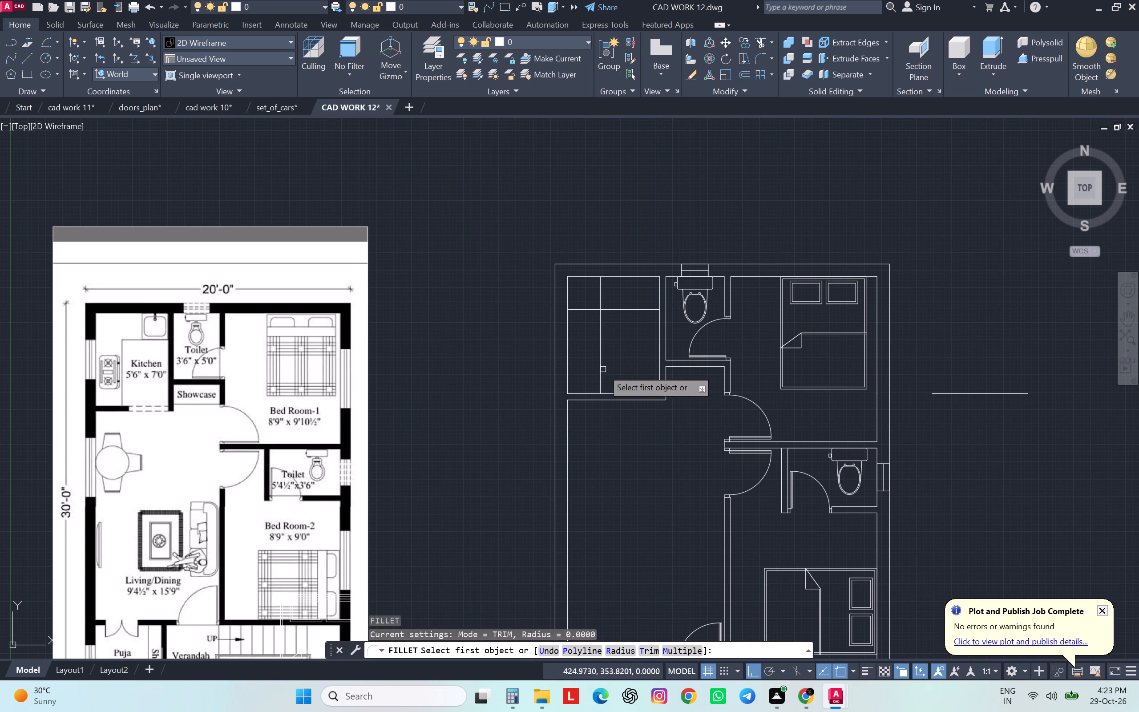
{"action": "left_click", "coordinate": [603, 369]}
{"action": "left_click", "coordinate": [622, 311]}
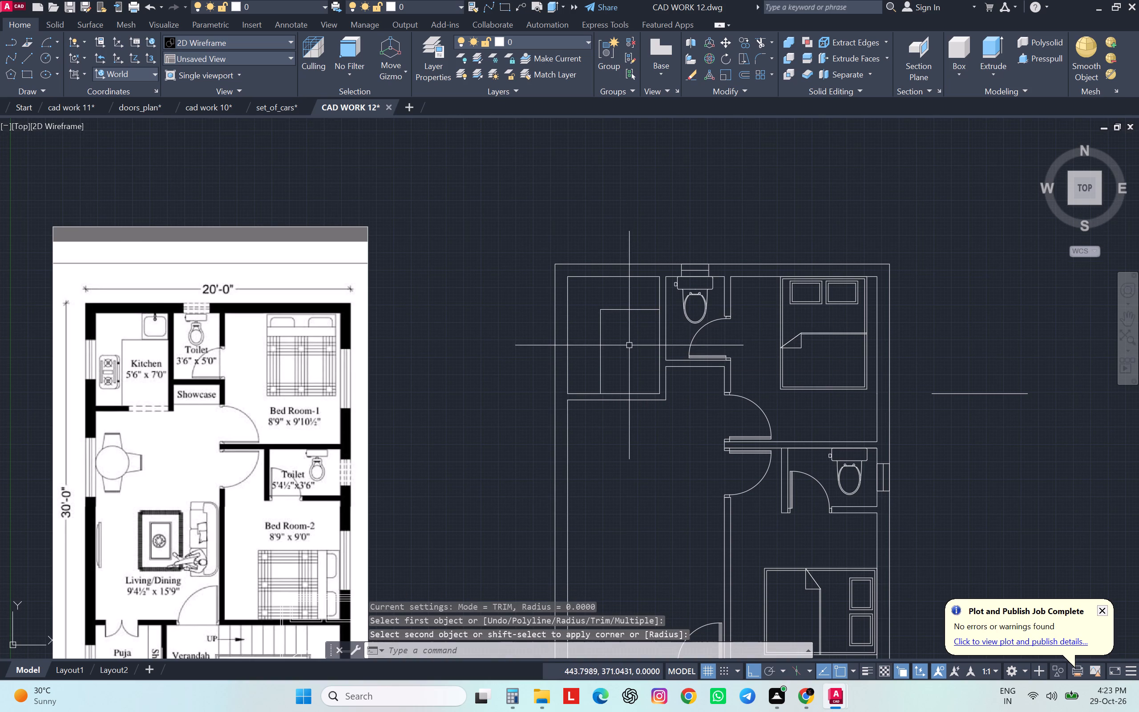
{"action": "key", "text": "Escape"}
{"action": "key", "text": "Escape"}
{"action": "key", "text": "Escape"}
{"action": "key", "text": "Escape"}
Rotate the stove above the reference image 90 degrees counterclockwise about a point on its lower edge.
{"action": "scroll", "coordinate": [632, 349], "scroll_direction": "down", "scroll_amount": 2}
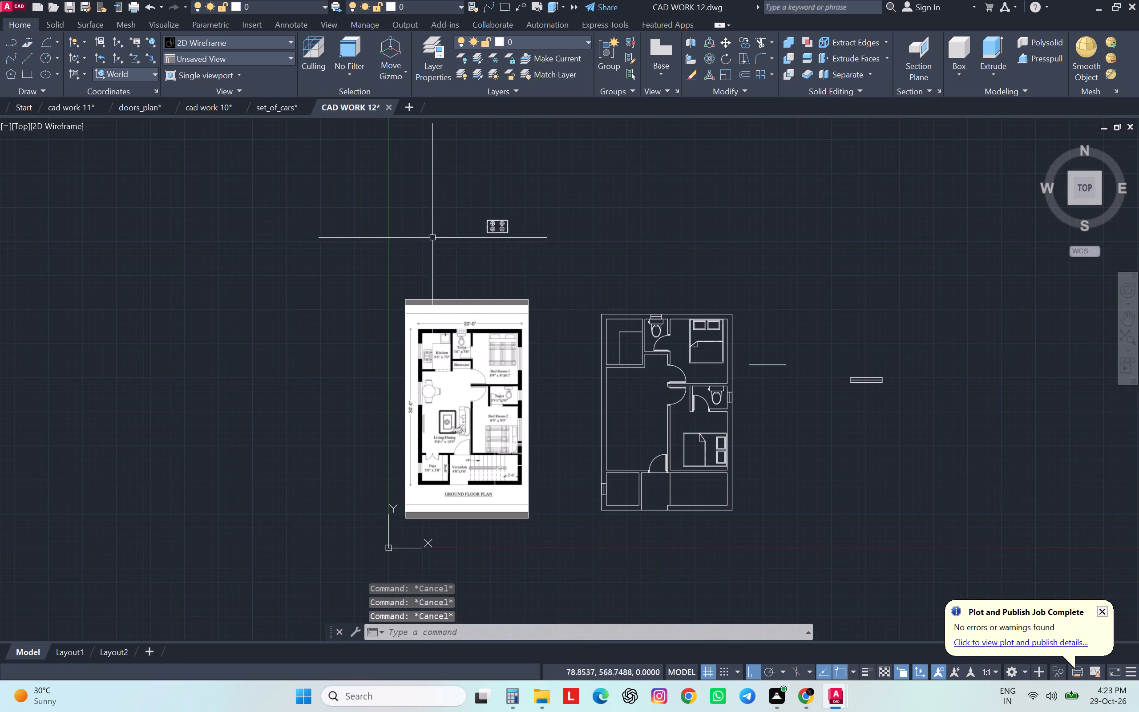
{"action": "left_click", "coordinate": [527, 210]}
{"action": "left_click", "coordinate": [480, 255]}
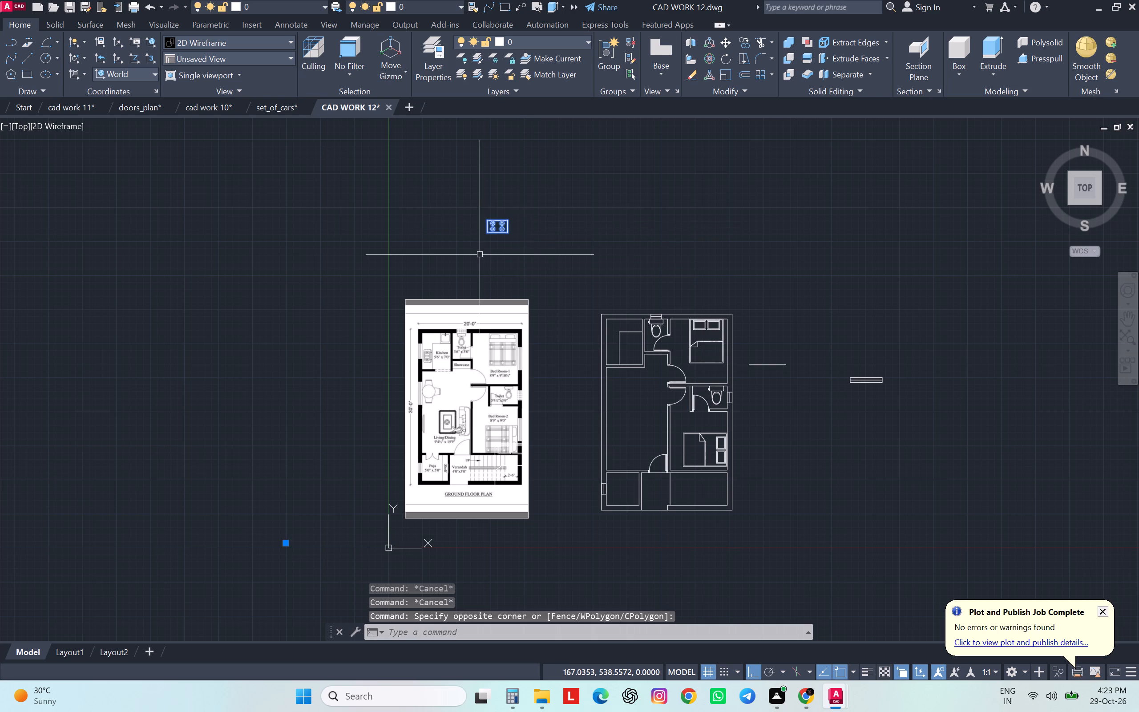
{"action": "type", "text": "RO"}
{"action": "key", "text": "Return"}
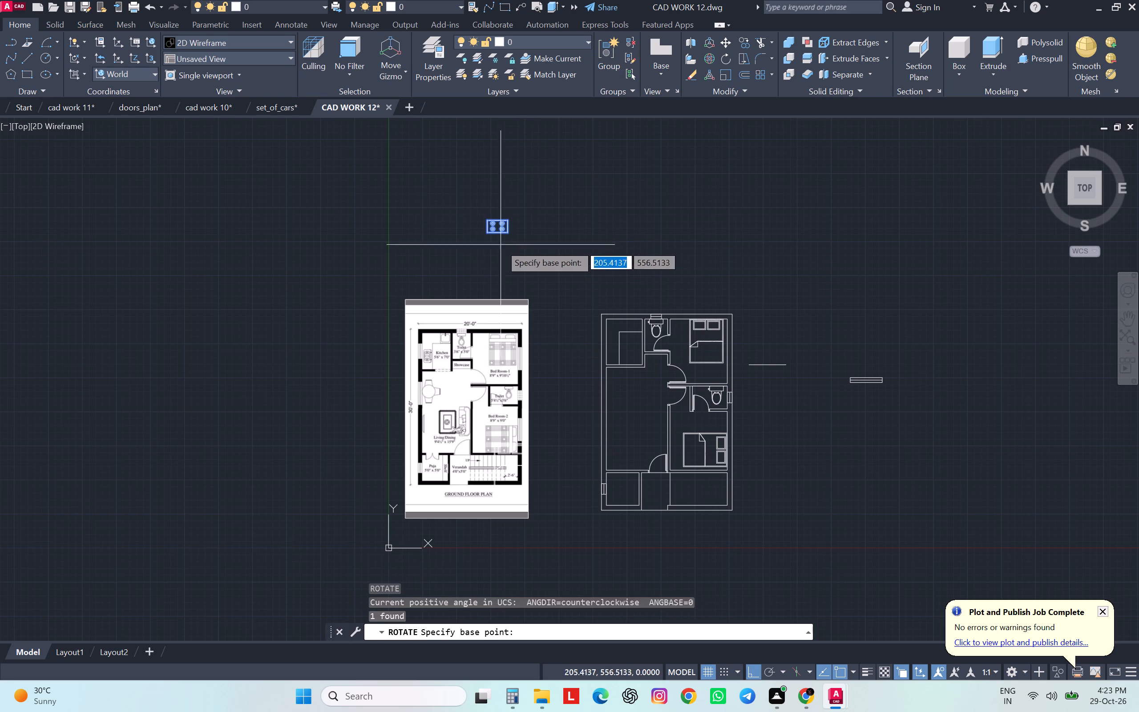
{"action": "left_click", "coordinate": [503, 237]}
{"action": "left_click", "coordinate": [480, 189]}
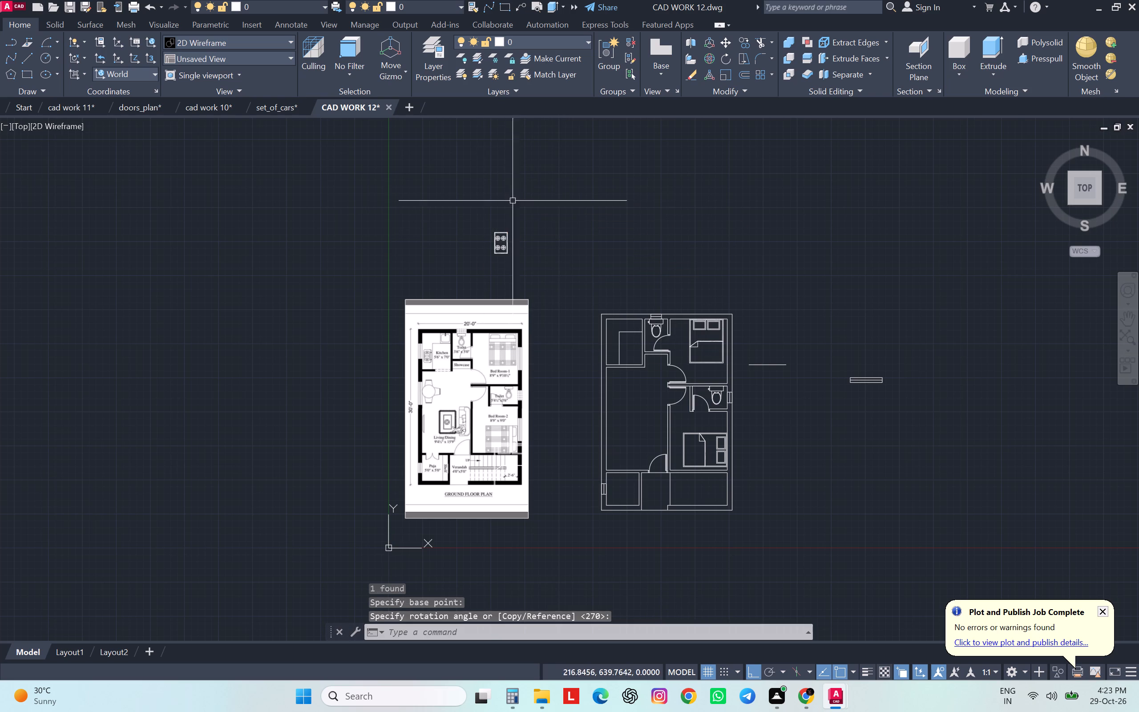
Move the stove from its lower-left corner onto the kitchen's left inner wall line, slightly above the bottom wall.
{"action": "left_click", "coordinate": [532, 206]}
{"action": "left_click", "coordinate": [484, 254]}
{"action": "type", "text": "M"}
{"action": "key", "text": "space"}
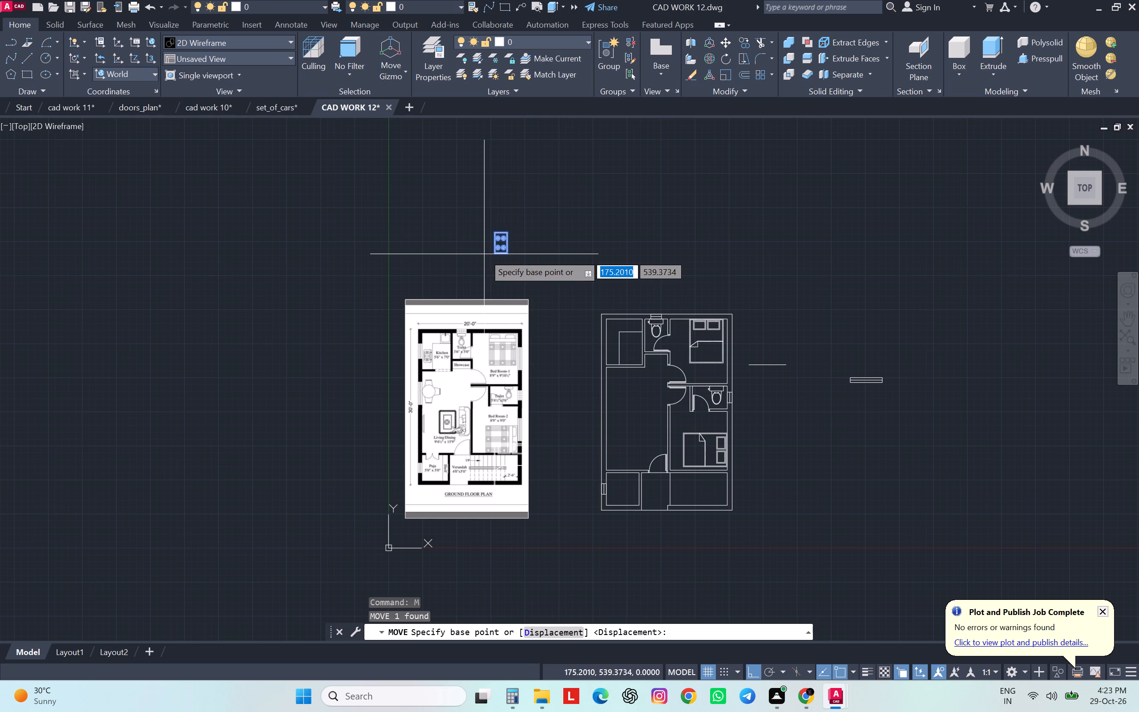
{"action": "scroll", "coordinate": [486, 256], "scroll_direction": "up", "scroll_amount": 4}
{"action": "middle_click_drag", "start_coordinate": [549, 235], "coordinate": [549, 250]}
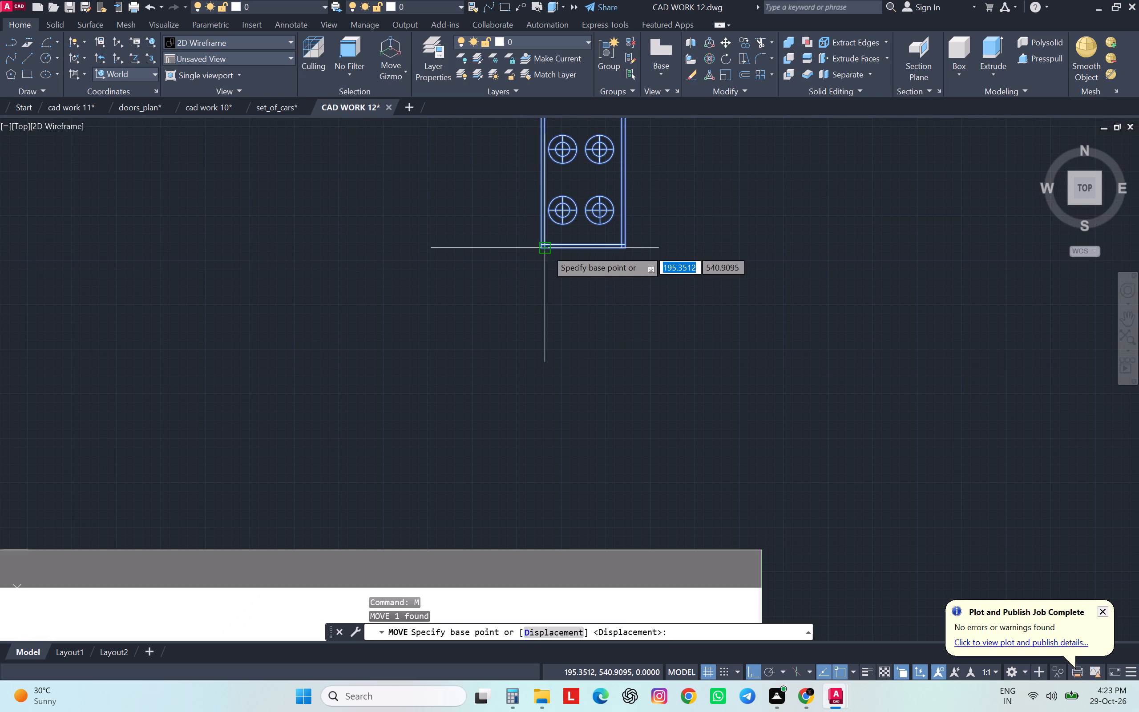
{"action": "left_click", "coordinate": [542, 251]}
{"action": "scroll", "coordinate": [547, 243], "scroll_direction": "down", "scroll_amount": 4}
{"action": "scroll", "coordinate": [653, 289], "scroll_direction": "down", "scroll_amount": 1}
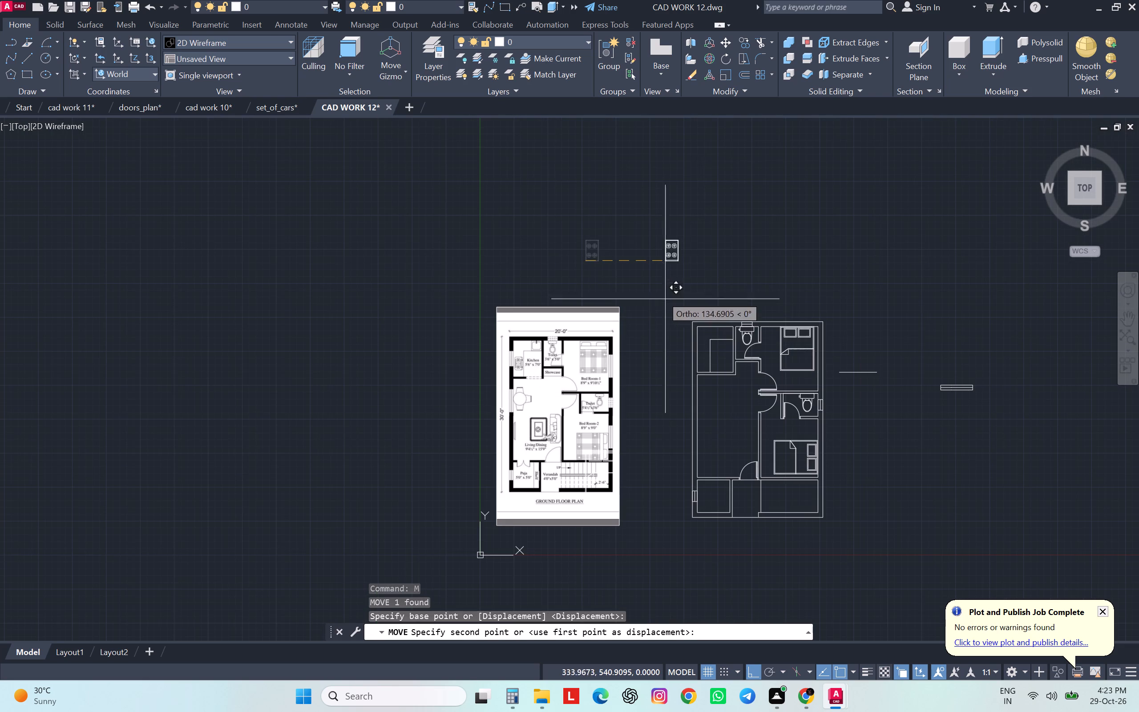
{"action": "scroll", "coordinate": [700, 353], "scroll_direction": "up", "scroll_amount": 5}
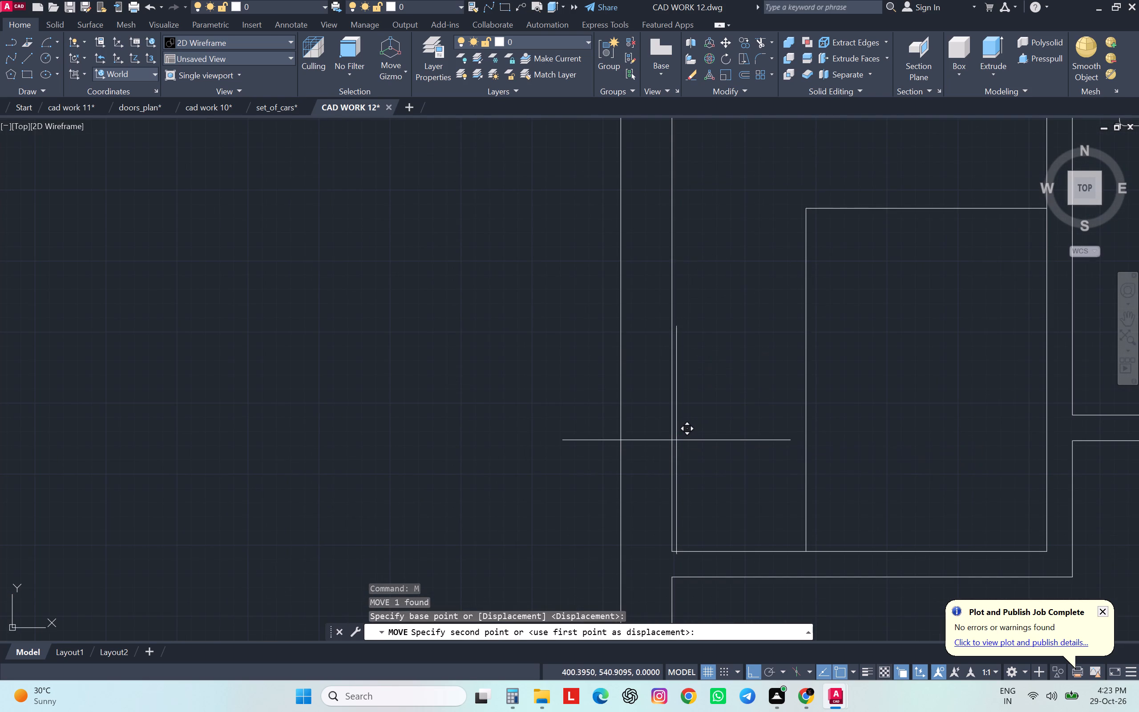
{"action": "left_click", "coordinate": [677, 472]}
Scale the stove down slightly from its lower-left corner so it is a little narrower than the kitchen counter.
{"action": "scroll", "coordinate": [694, 436], "scroll_direction": "down", "scroll_amount": 4}
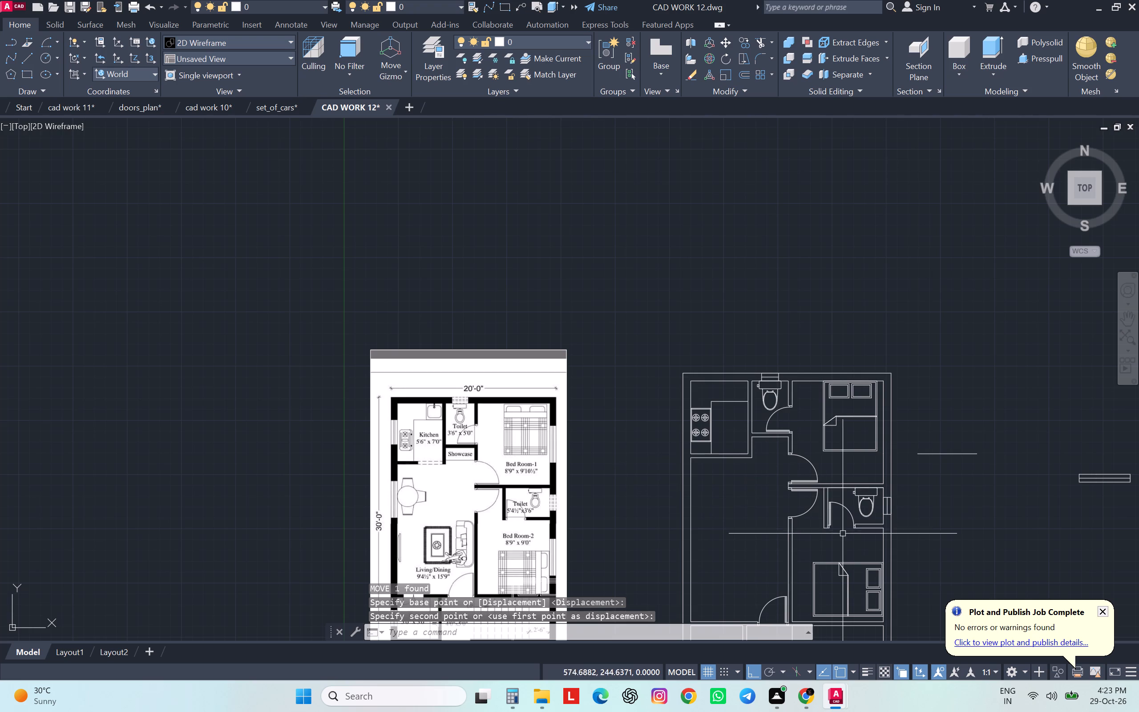
{"action": "scroll", "coordinate": [697, 441], "scroll_direction": "down", "scroll_amount": 1}
{"action": "scroll", "coordinate": [697, 441], "scroll_direction": "up", "scroll_amount": 2}
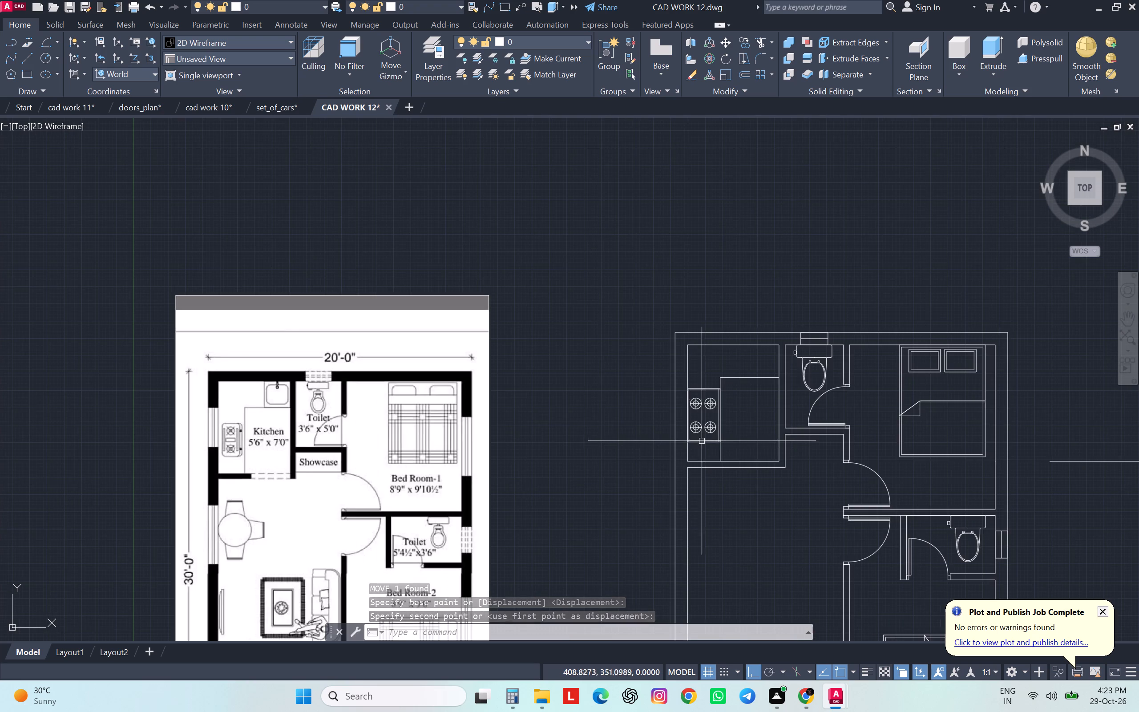
{"action": "scroll", "coordinate": [704, 441], "scroll_direction": "up", "scroll_amount": 1}
{"action": "scroll", "coordinate": [704, 441], "scroll_direction": "down", "scroll_amount": 2}
{"action": "scroll", "coordinate": [704, 441], "scroll_direction": "up", "scroll_amount": 3}
{"action": "left_click", "coordinate": [696, 439]}
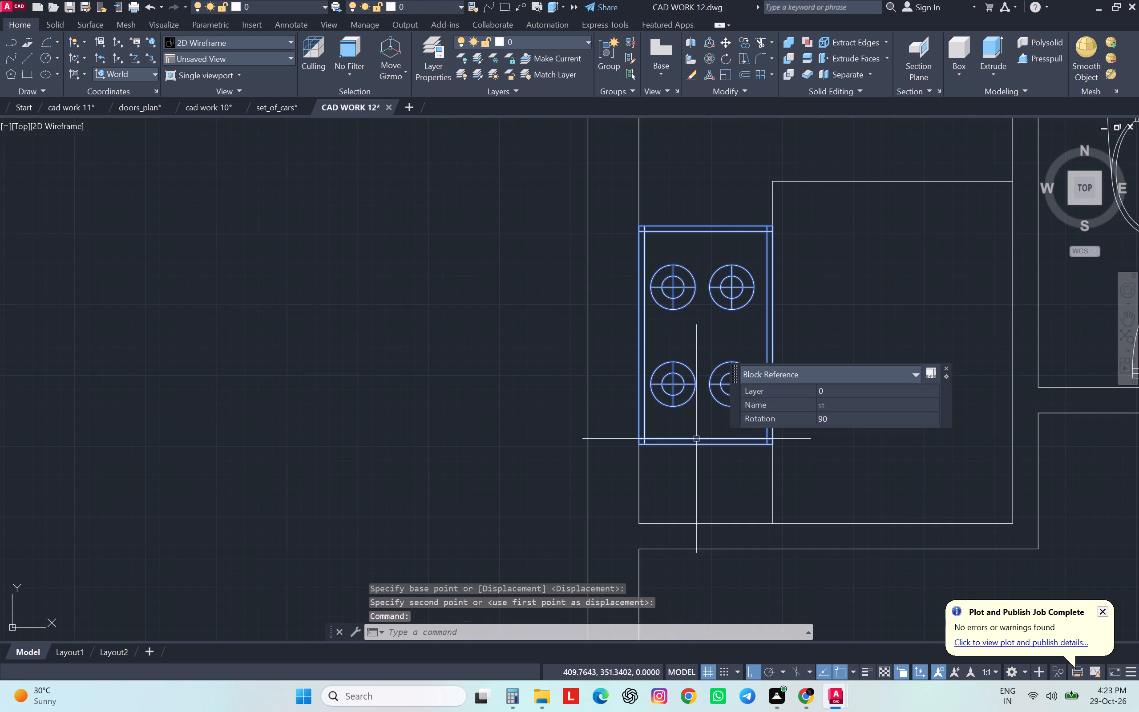
{"action": "type", "text": "SC"}
{"action": "key", "text": "space"}
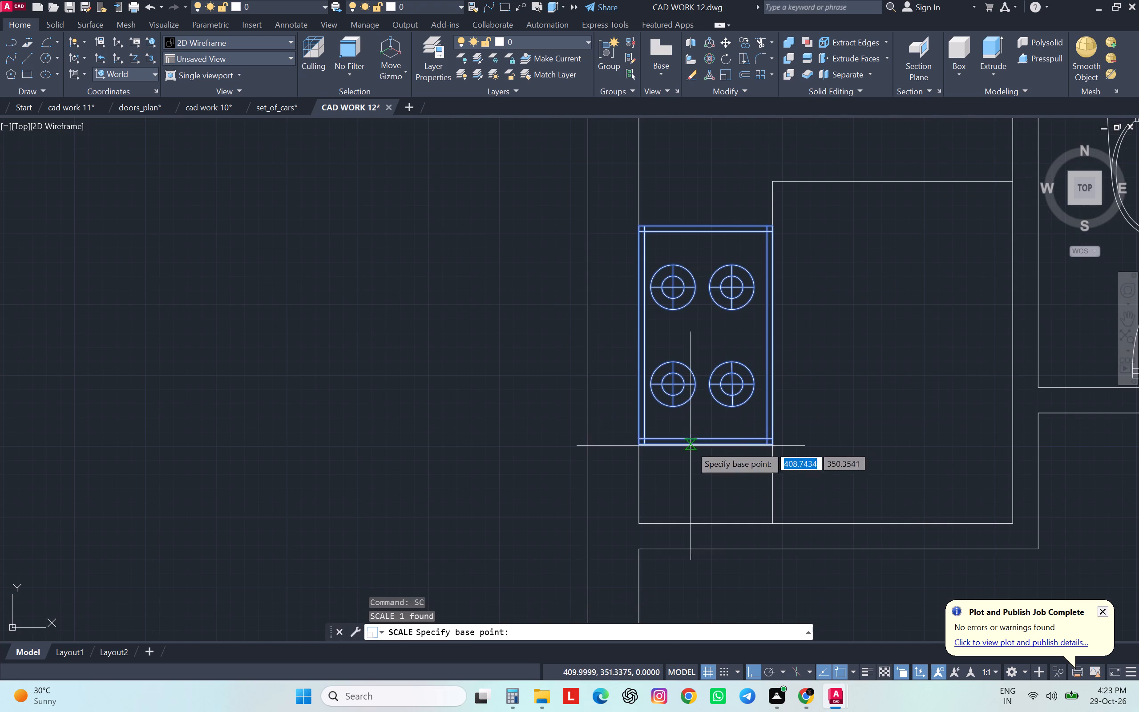
{"action": "left_click", "coordinate": [637, 449]}
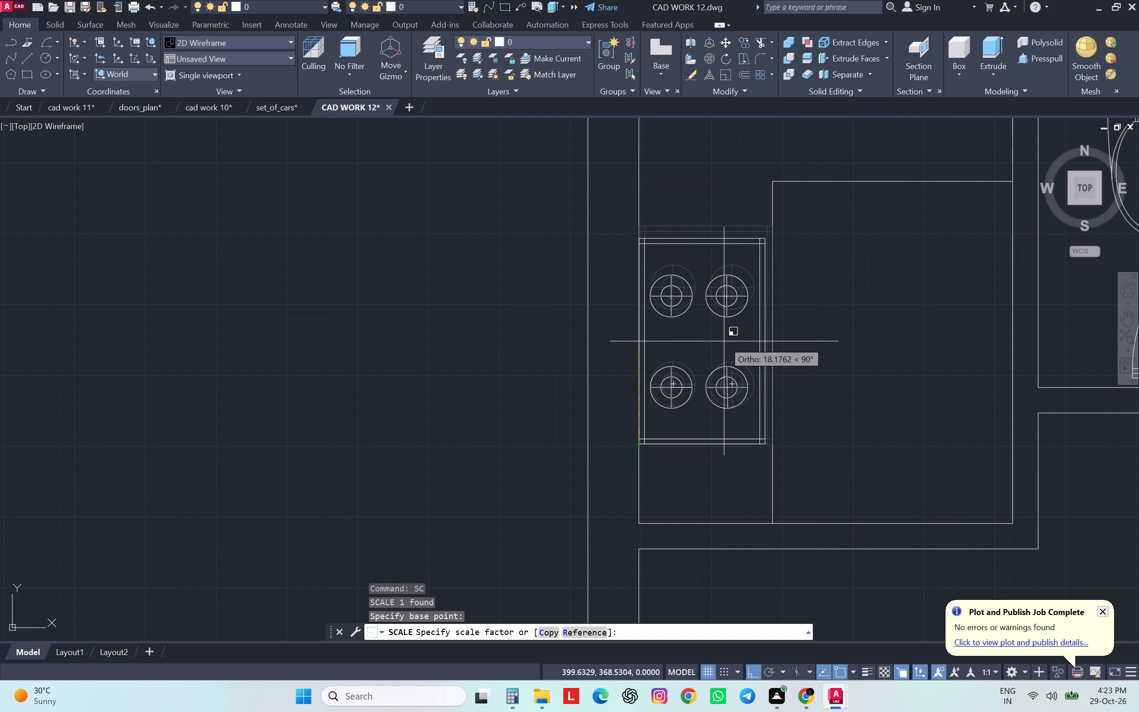
{"action": "left_click", "coordinate": [724, 341]}
{"action": "key", "text": "Escape"}
{"action": "key", "text": "Escape"}
{"action": "key", "text": "Escape"}
{"action": "key", "text": "Escape"}
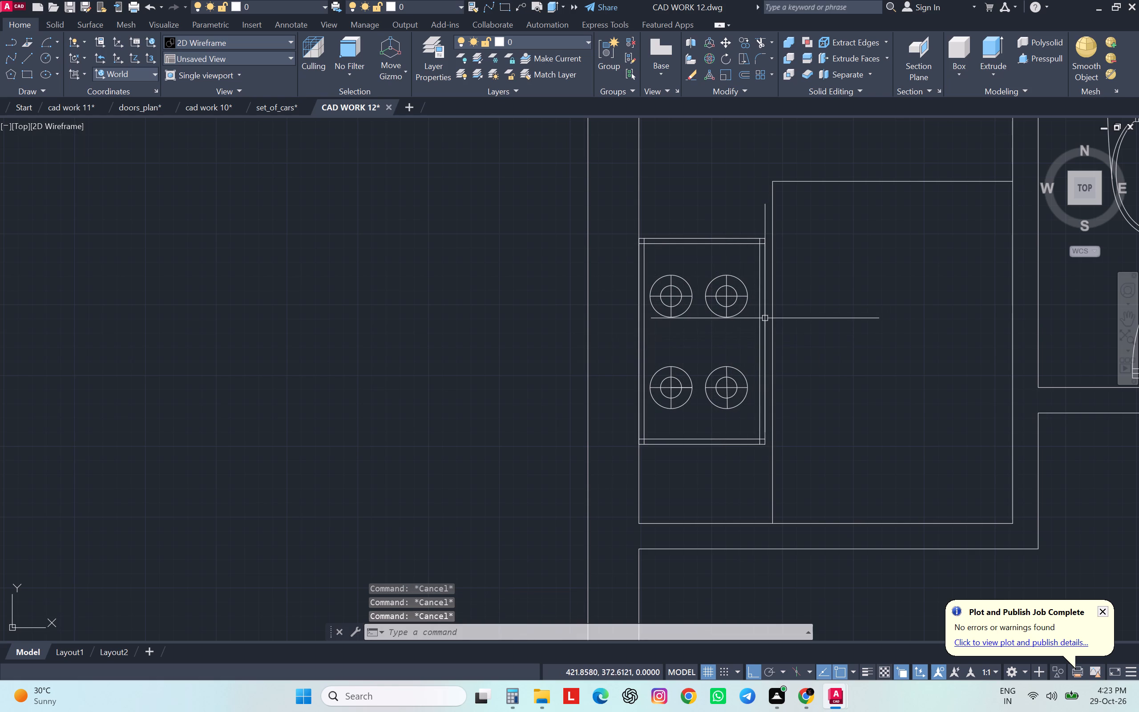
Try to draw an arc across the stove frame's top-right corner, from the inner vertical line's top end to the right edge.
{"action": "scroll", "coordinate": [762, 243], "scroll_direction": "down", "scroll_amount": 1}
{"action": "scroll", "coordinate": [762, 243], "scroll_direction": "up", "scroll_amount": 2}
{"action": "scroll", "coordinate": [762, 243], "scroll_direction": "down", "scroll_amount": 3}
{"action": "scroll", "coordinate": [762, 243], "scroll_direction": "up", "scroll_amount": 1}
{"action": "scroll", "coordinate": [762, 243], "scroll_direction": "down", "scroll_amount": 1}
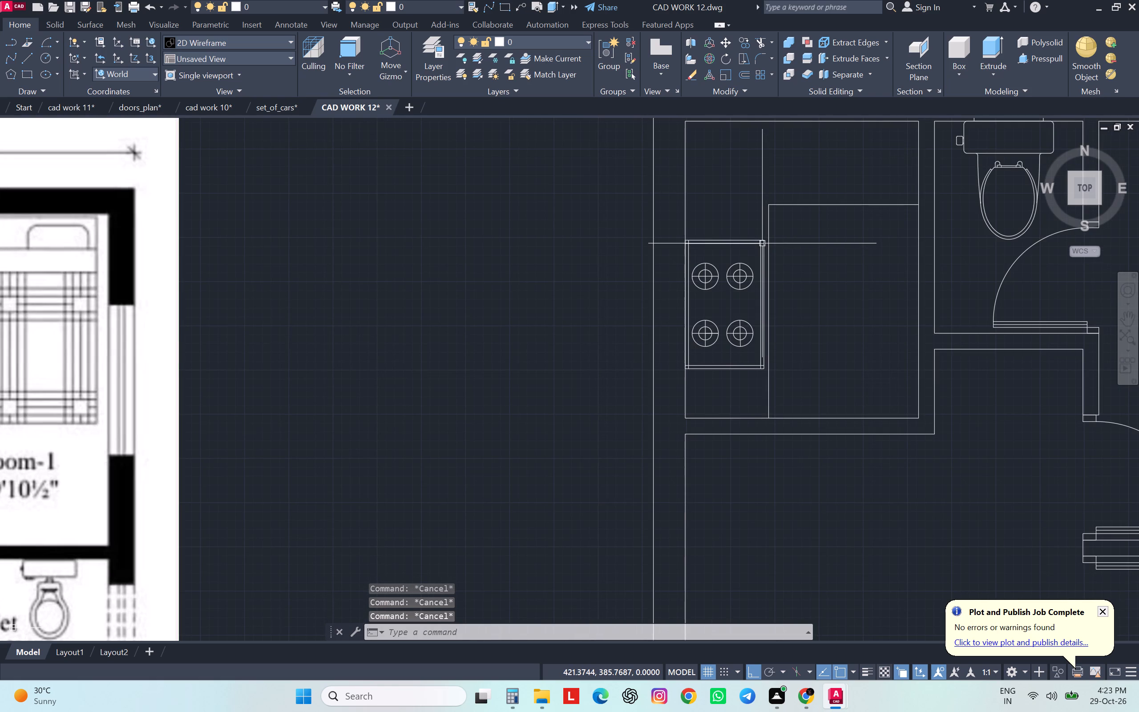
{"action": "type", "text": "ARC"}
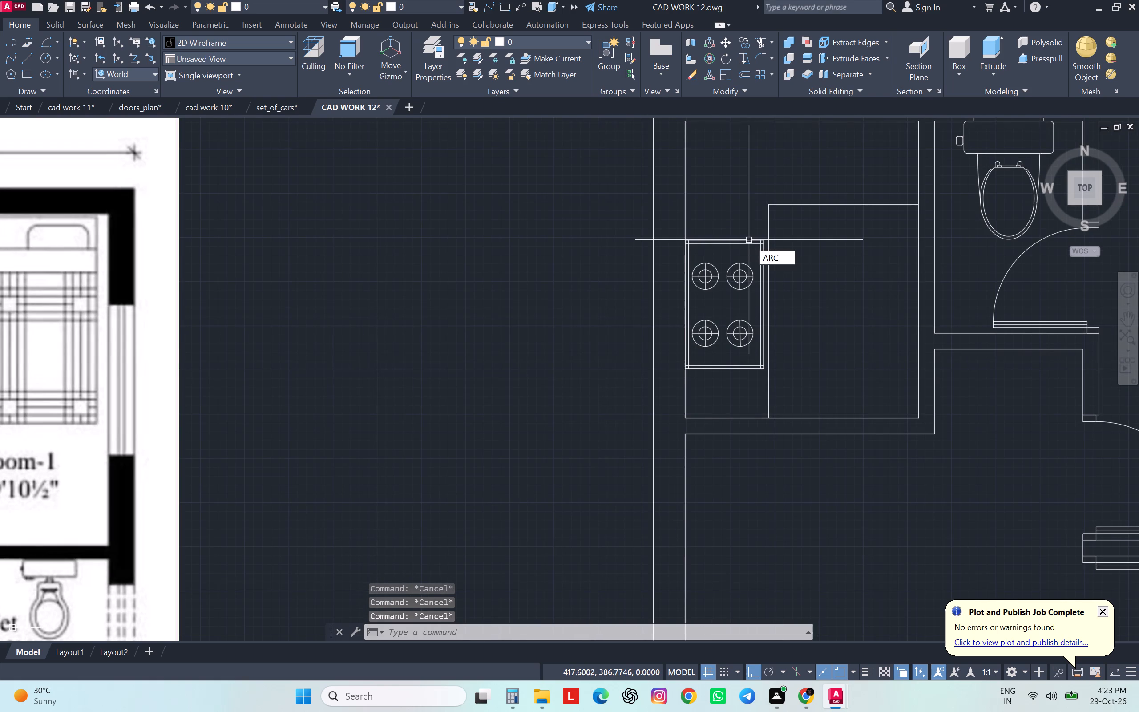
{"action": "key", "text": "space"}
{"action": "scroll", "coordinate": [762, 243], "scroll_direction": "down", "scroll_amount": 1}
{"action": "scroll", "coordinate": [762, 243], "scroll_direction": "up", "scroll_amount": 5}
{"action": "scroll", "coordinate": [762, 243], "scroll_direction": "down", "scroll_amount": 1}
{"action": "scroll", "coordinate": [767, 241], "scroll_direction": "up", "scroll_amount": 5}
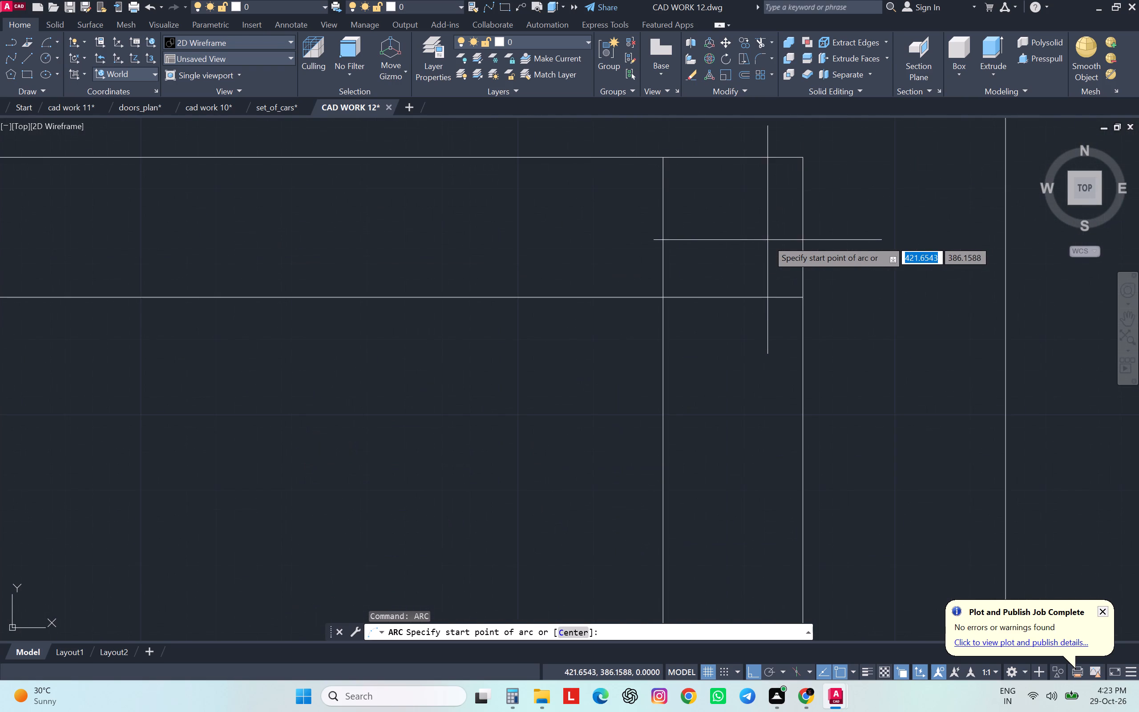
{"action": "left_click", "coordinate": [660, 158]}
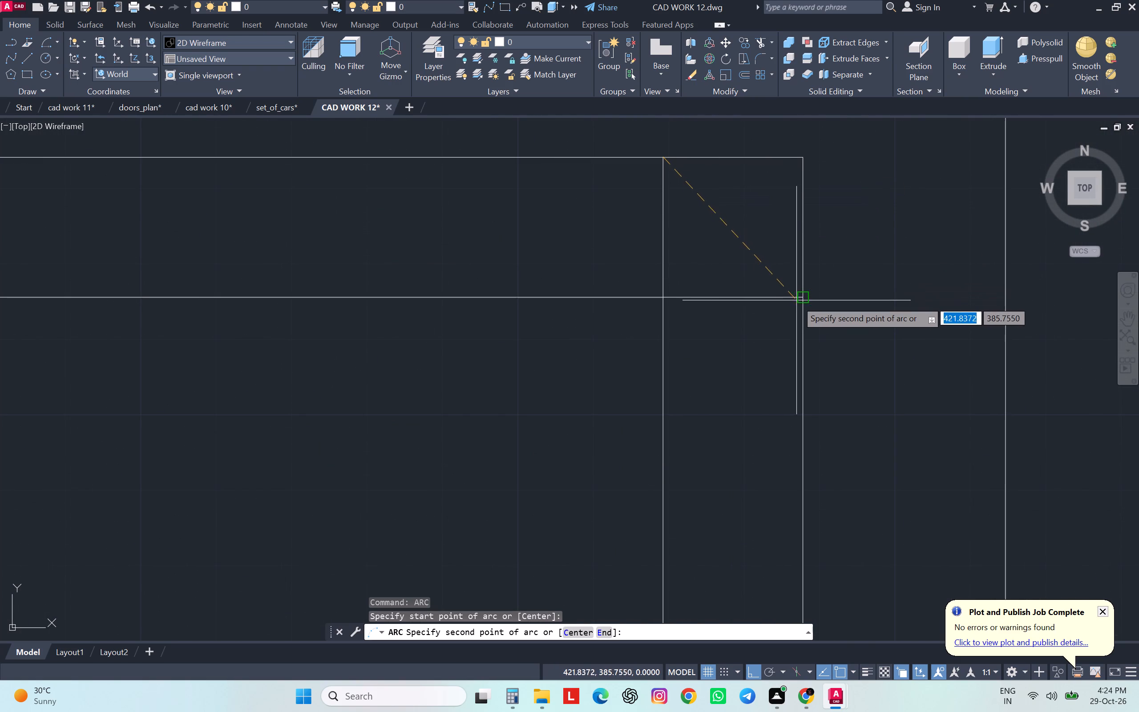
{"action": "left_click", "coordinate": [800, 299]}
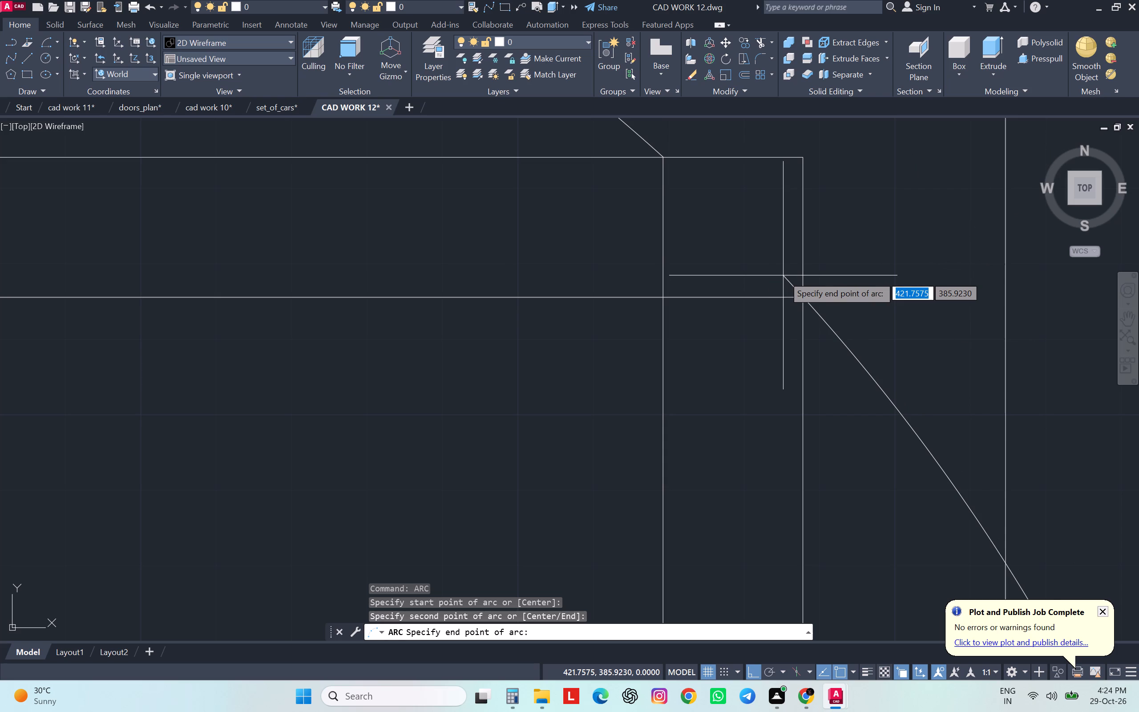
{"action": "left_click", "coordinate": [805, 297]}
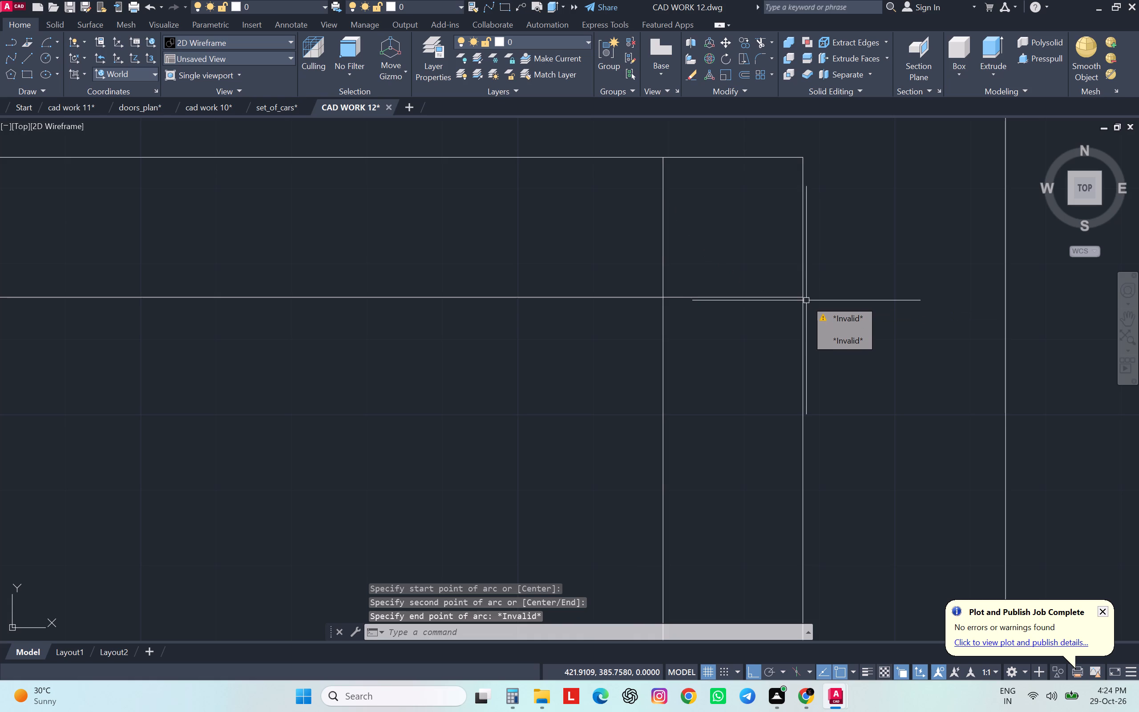
Draw a three-point arc from the stove's right edge through the inner vertical line's top end, ending inside the frame's top-right corner.
{"action": "key", "text": "space"}
{"action": "left_click", "coordinate": [807, 298]}
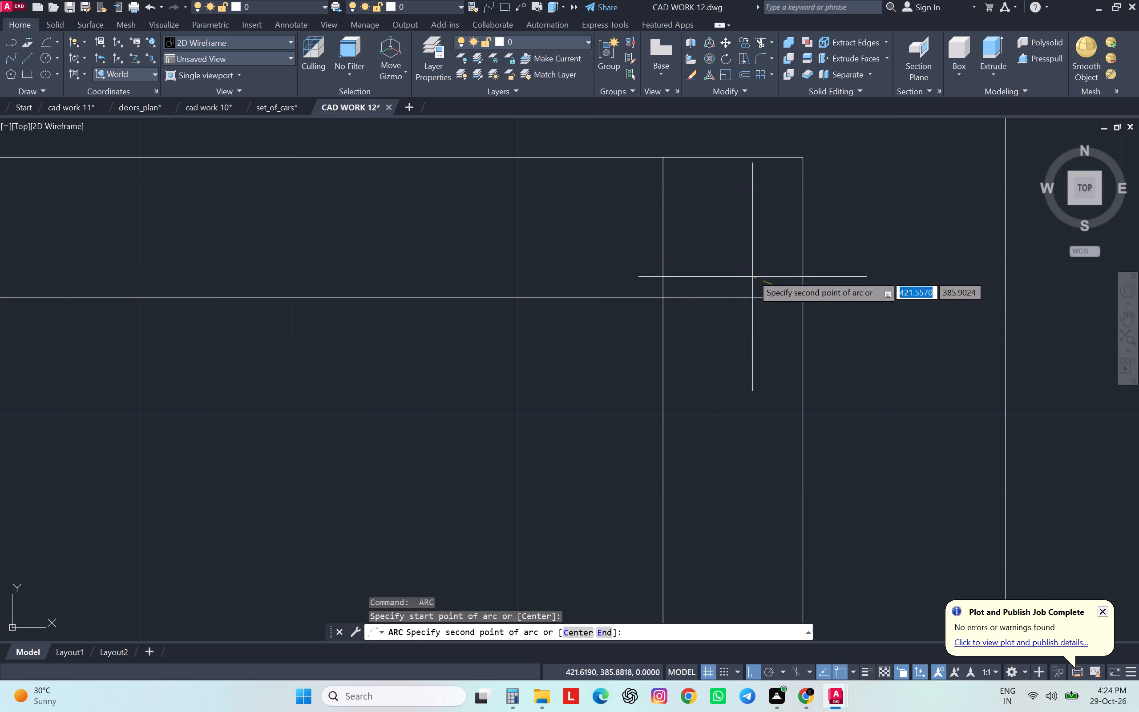
{"action": "left_click", "coordinate": [661, 160]}
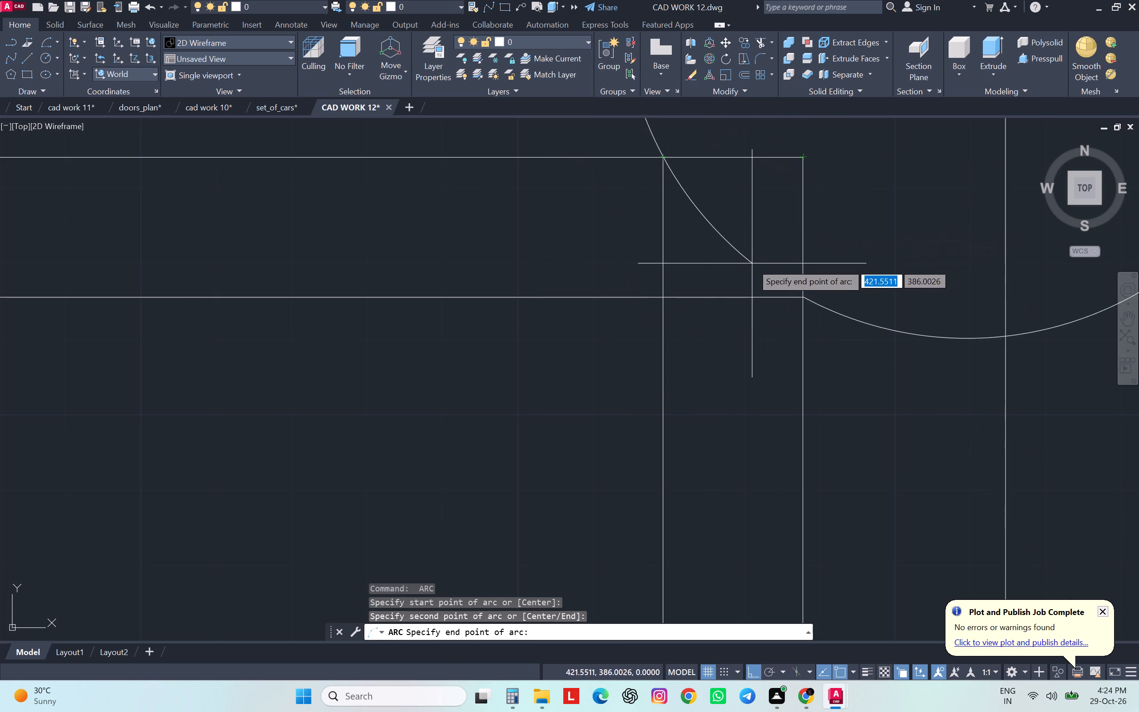
{"action": "left_click", "coordinate": [726, 282]}
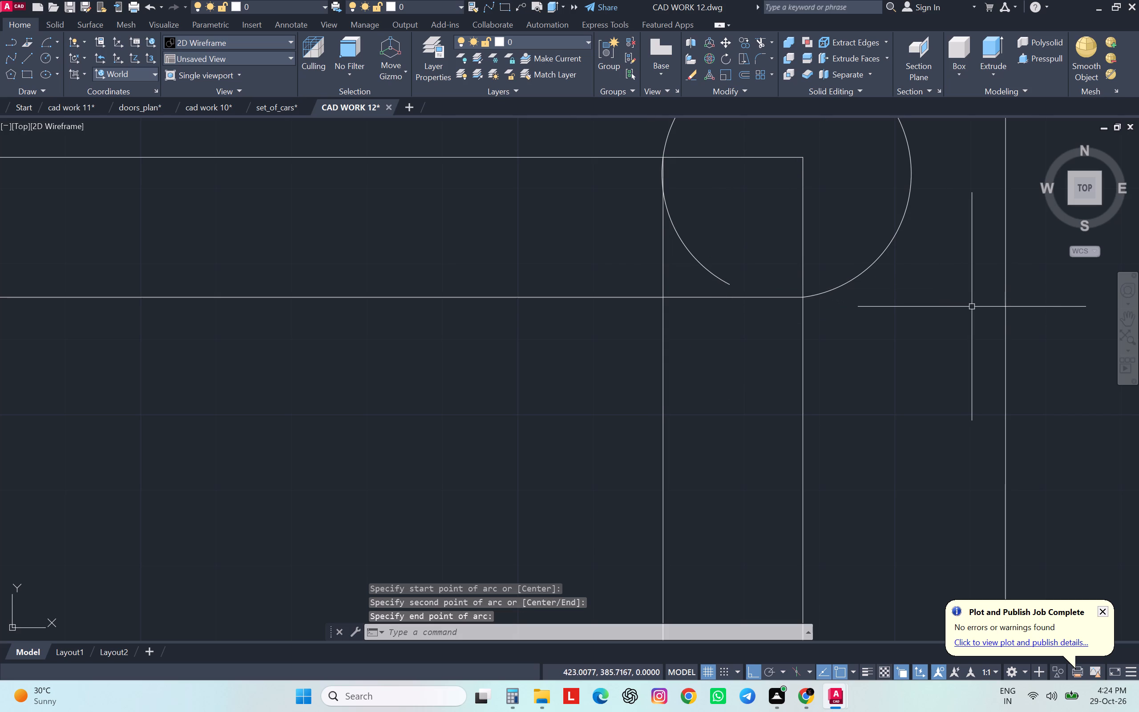
{"action": "key", "text": "Escape"}
{"action": "key", "text": "Escape"}
{"action": "key", "text": "Escape"}
{"action": "key", "text": "Escape"}
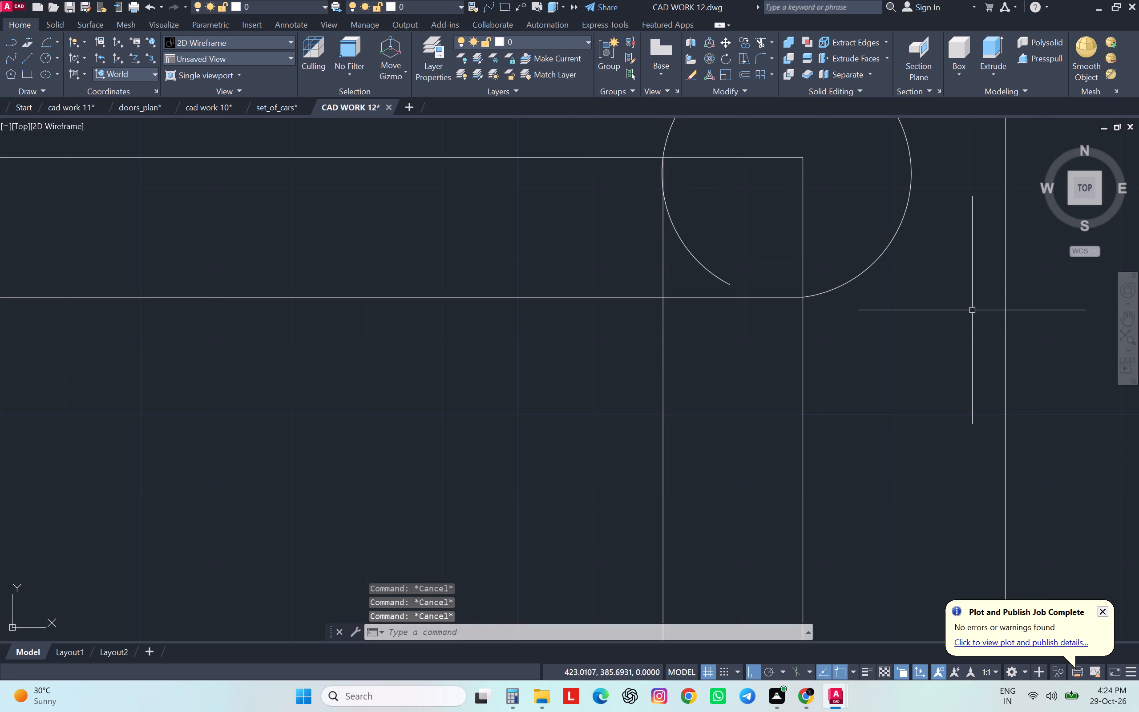
Extend the arc's open end to the stove's inner horizontal line and trim away its portion outside the top-right corner square.
{"action": "type", "text": "EX"}
{"action": "key", "text": "space"}
{"action": "left_click", "coordinate": [718, 279]}
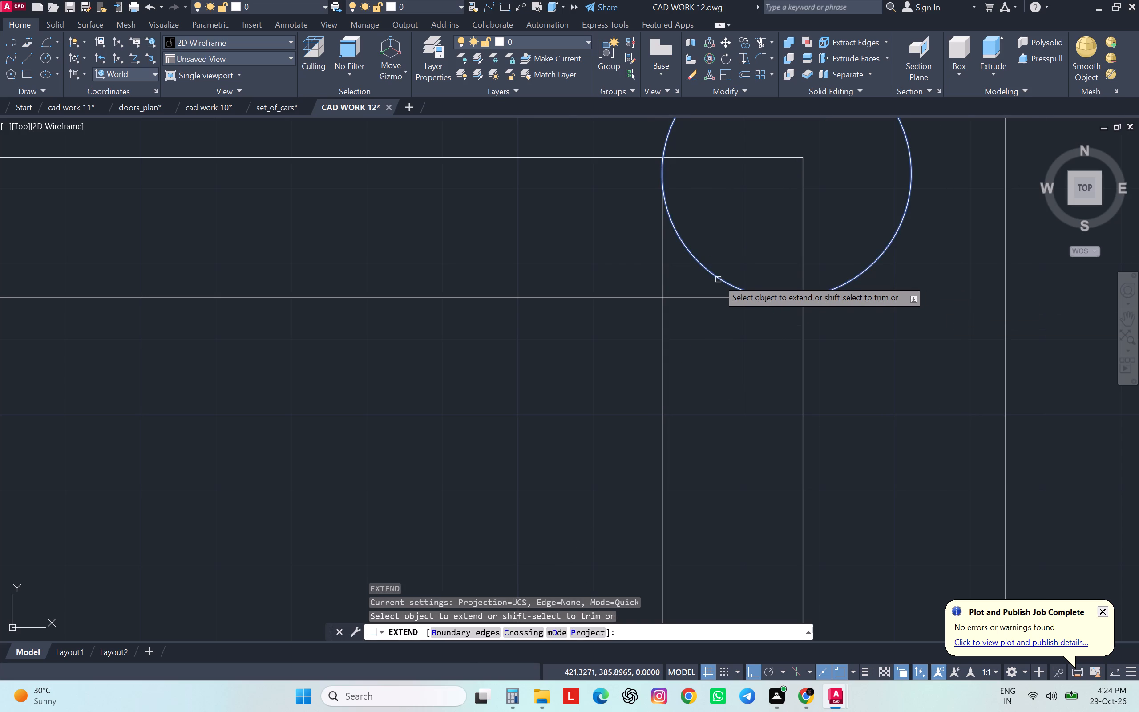
{"action": "left_click", "coordinate": [846, 280], "text": "shift"}
{"action": "middle_click_drag", "start_coordinate": [818, 266], "coordinate": [859, 331]}
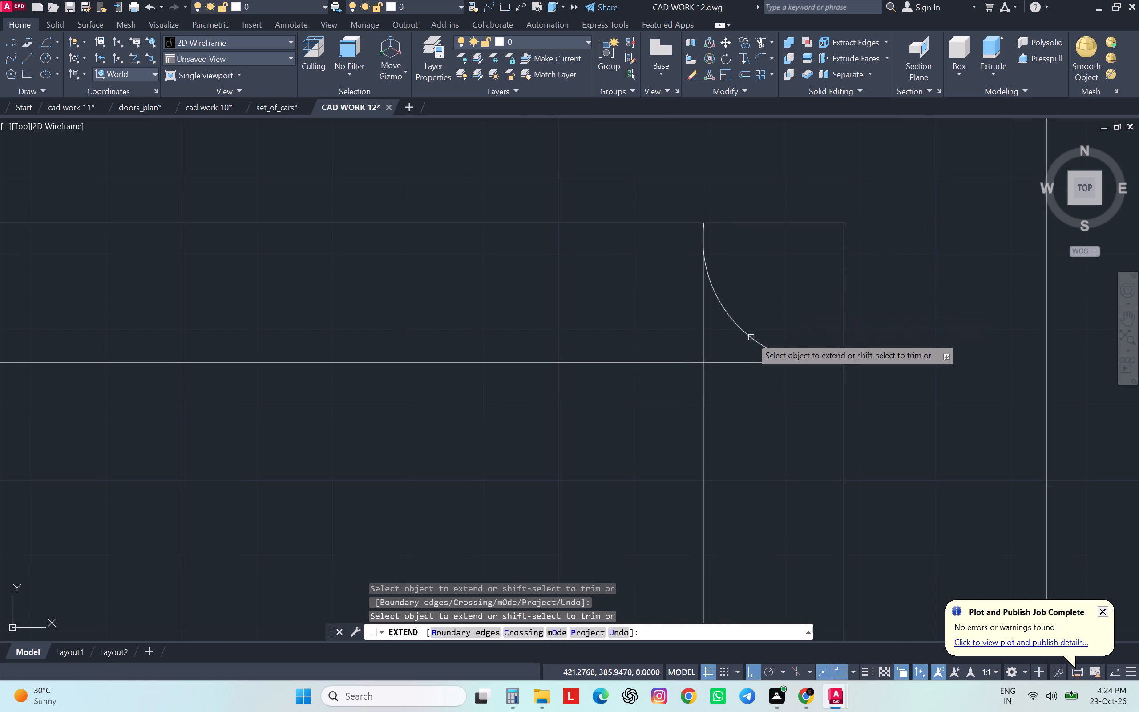
{"action": "key", "text": "Escape"}
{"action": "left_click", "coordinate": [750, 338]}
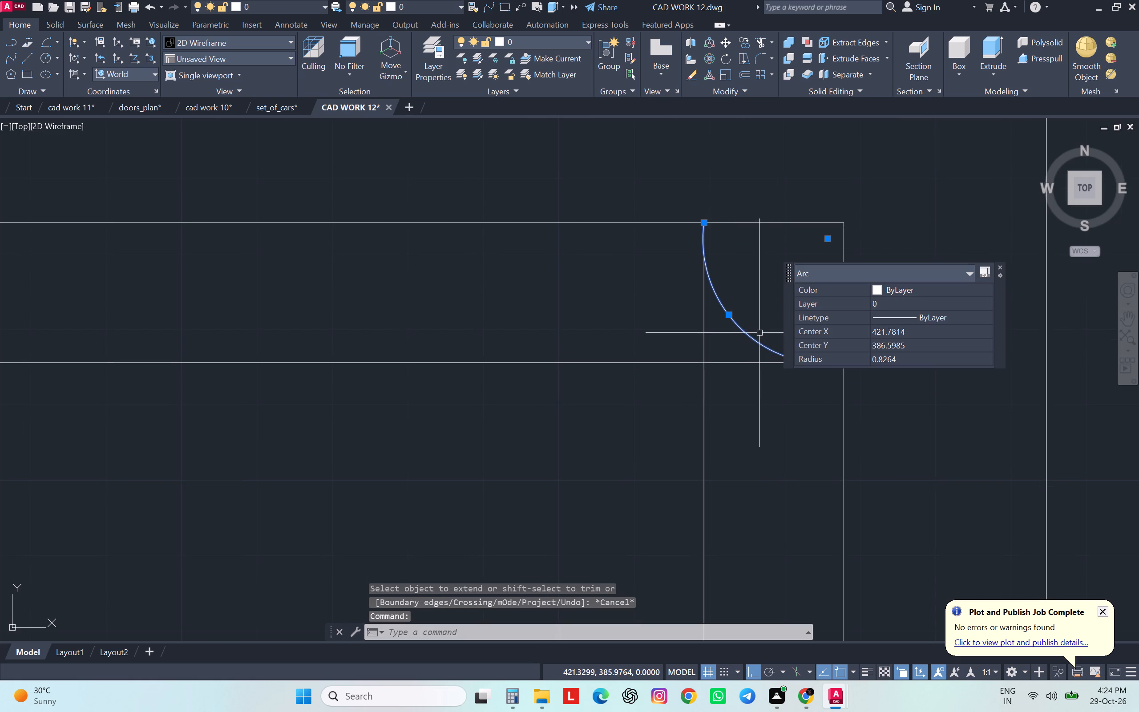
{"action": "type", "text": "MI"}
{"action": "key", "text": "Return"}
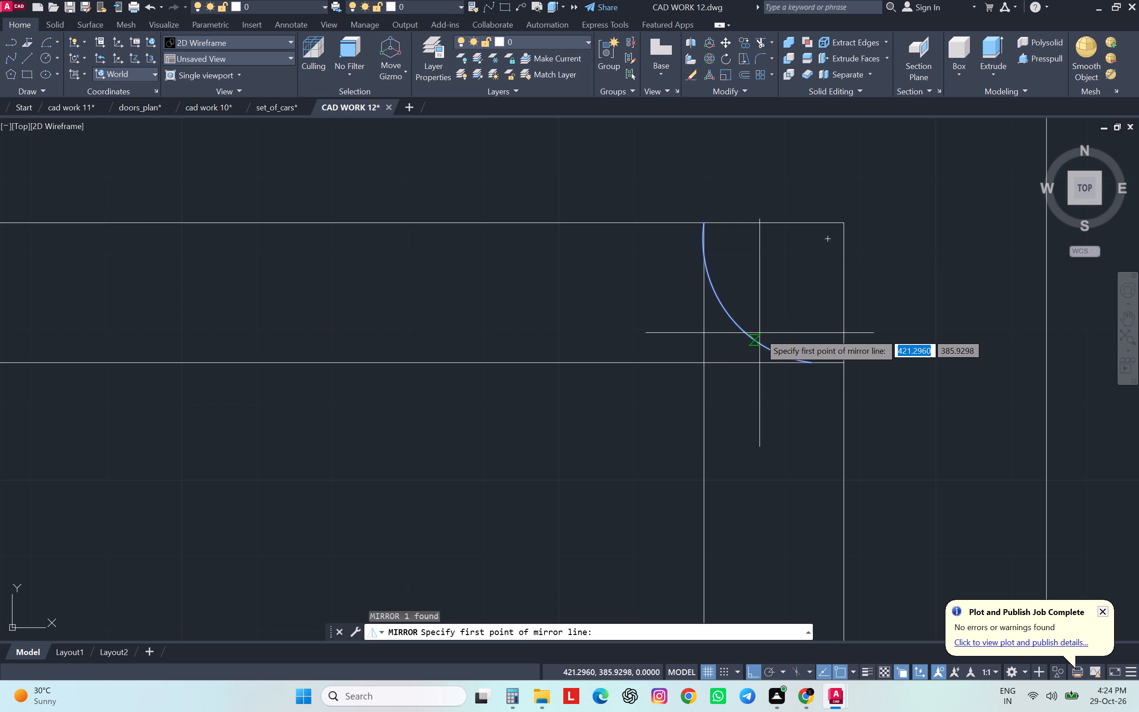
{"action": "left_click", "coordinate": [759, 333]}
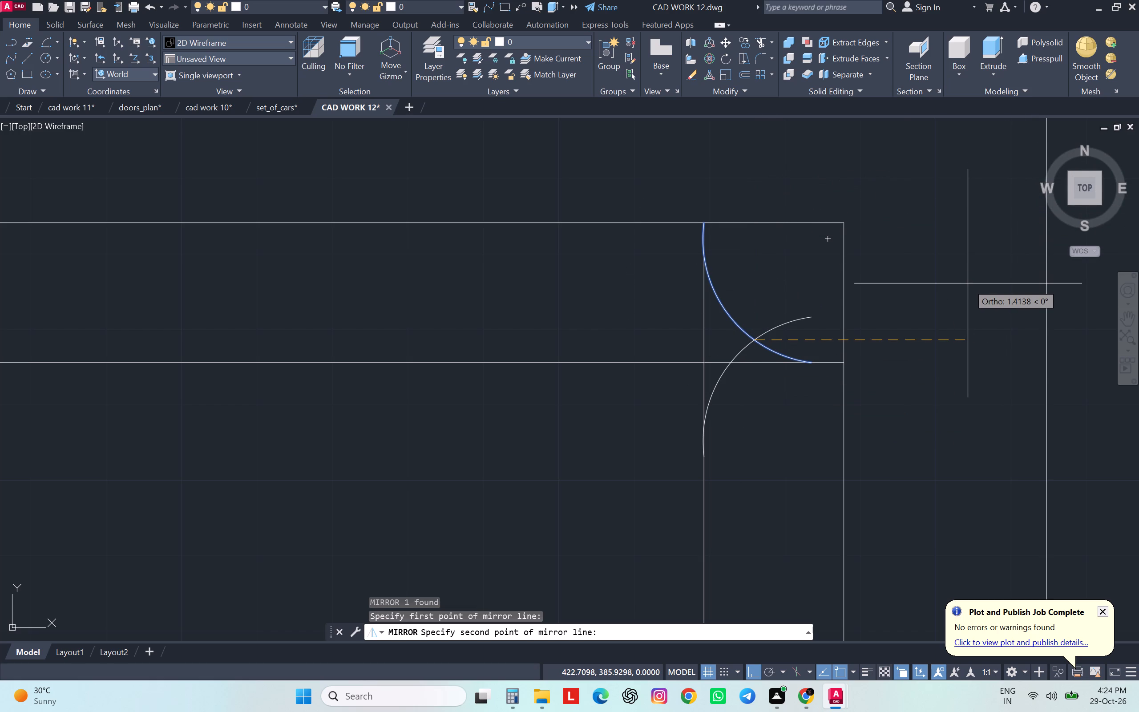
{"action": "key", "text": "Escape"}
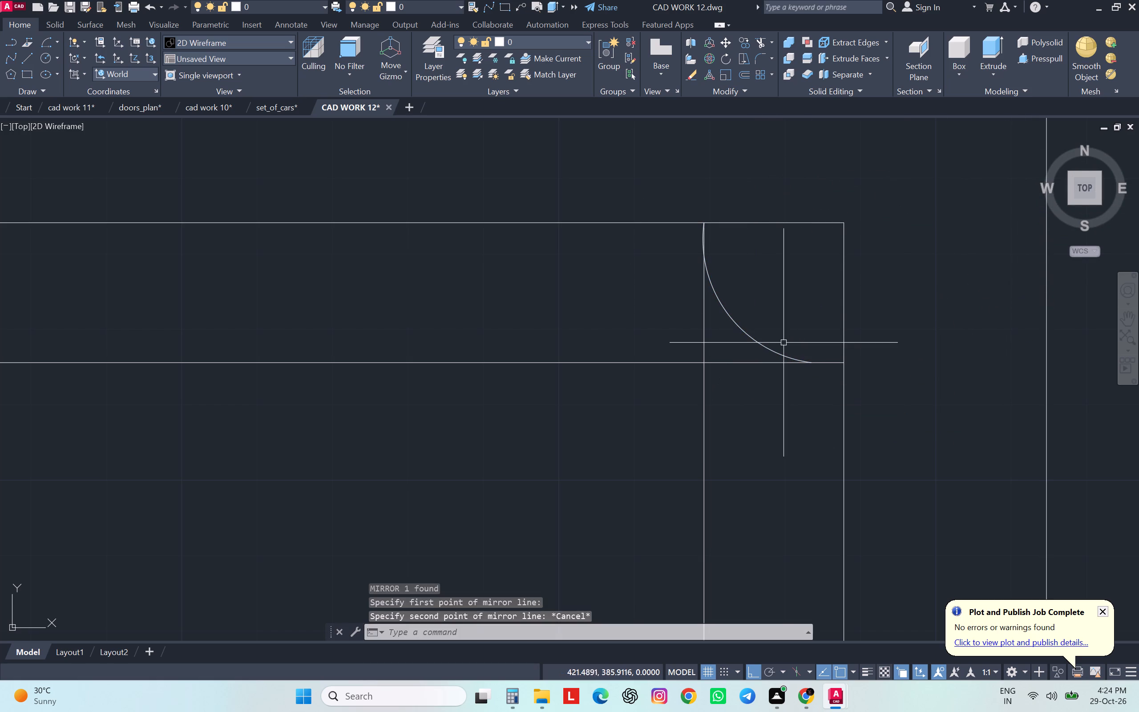
Move the corner arc by its upper end to the stove's bottom-left corner, onto the inner horizontal line's left end.
{"action": "left_click", "coordinate": [769, 347]}
{"action": "key", "text": "m"}
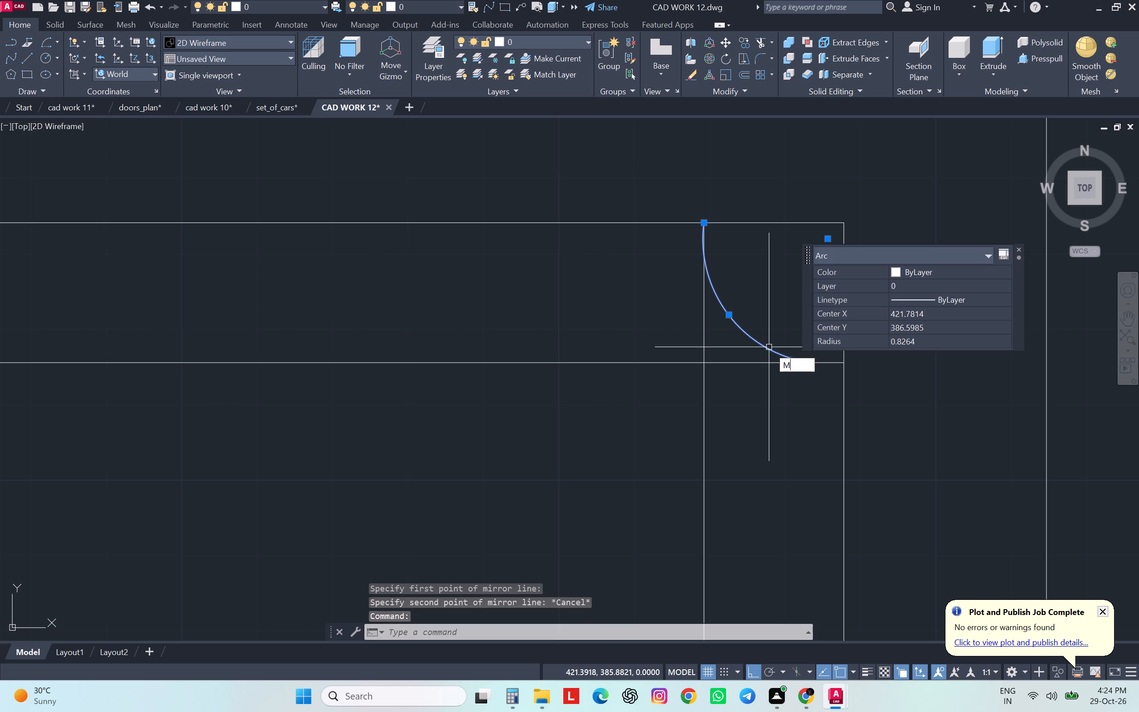
{"action": "key", "text": "Return"}
{"action": "left_click", "coordinate": [708, 225]}
{"action": "scroll", "coordinate": [734, 202], "scroll_direction": "down", "scroll_amount": 3}
{"action": "scroll", "coordinate": [734, 202], "scroll_direction": "up", "scroll_amount": 1}
{"action": "scroll", "coordinate": [734, 202], "scroll_direction": "down", "scroll_amount": 1}
{"action": "scroll", "coordinate": [734, 202], "scroll_direction": "up", "scroll_amount": 1}
{"action": "scroll", "coordinate": [734, 202], "scroll_direction": "down", "scroll_amount": 1}
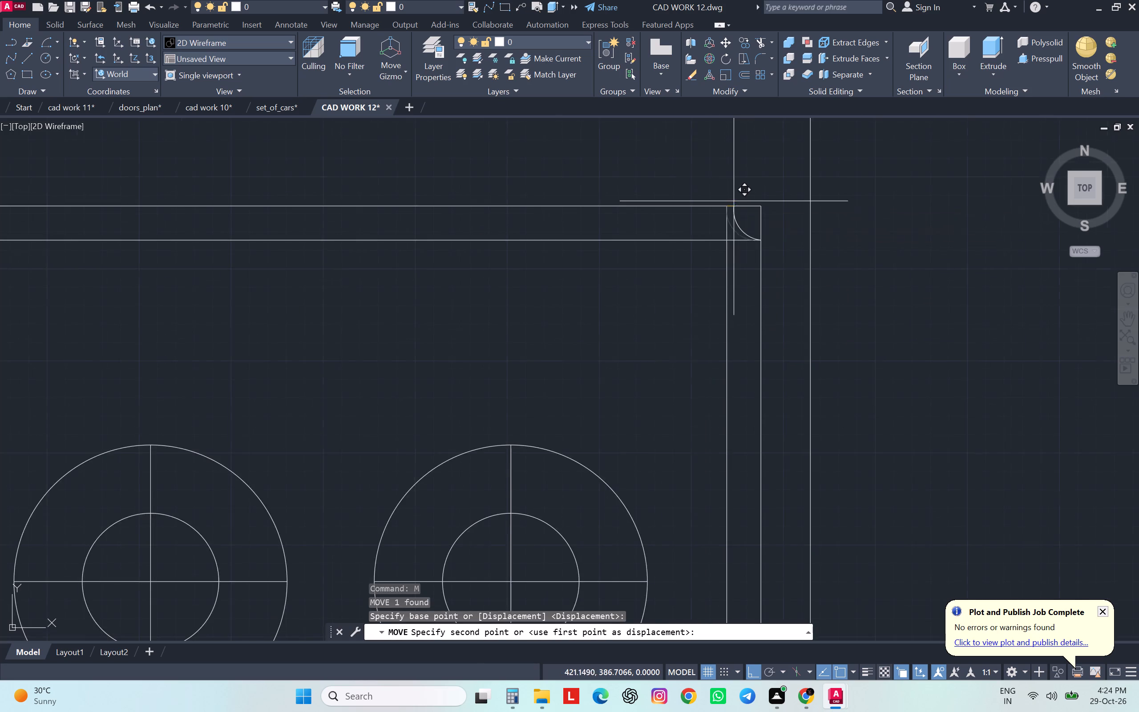
{"action": "scroll", "coordinate": [734, 201], "scroll_direction": "down", "scroll_amount": 4}
{"action": "scroll", "coordinate": [623, 397], "scroll_direction": "down", "scroll_amount": 2}
{"action": "scroll", "coordinate": [623, 397], "scroll_direction": "up", "scroll_amount": 1}
{"action": "scroll", "coordinate": [623, 397], "scroll_direction": "down", "scroll_amount": 1}
{"action": "scroll", "coordinate": [623, 397], "scroll_direction": "up", "scroll_amount": 9}
{"action": "scroll", "coordinate": [672, 313], "scroll_direction": "down", "scroll_amount": 1}
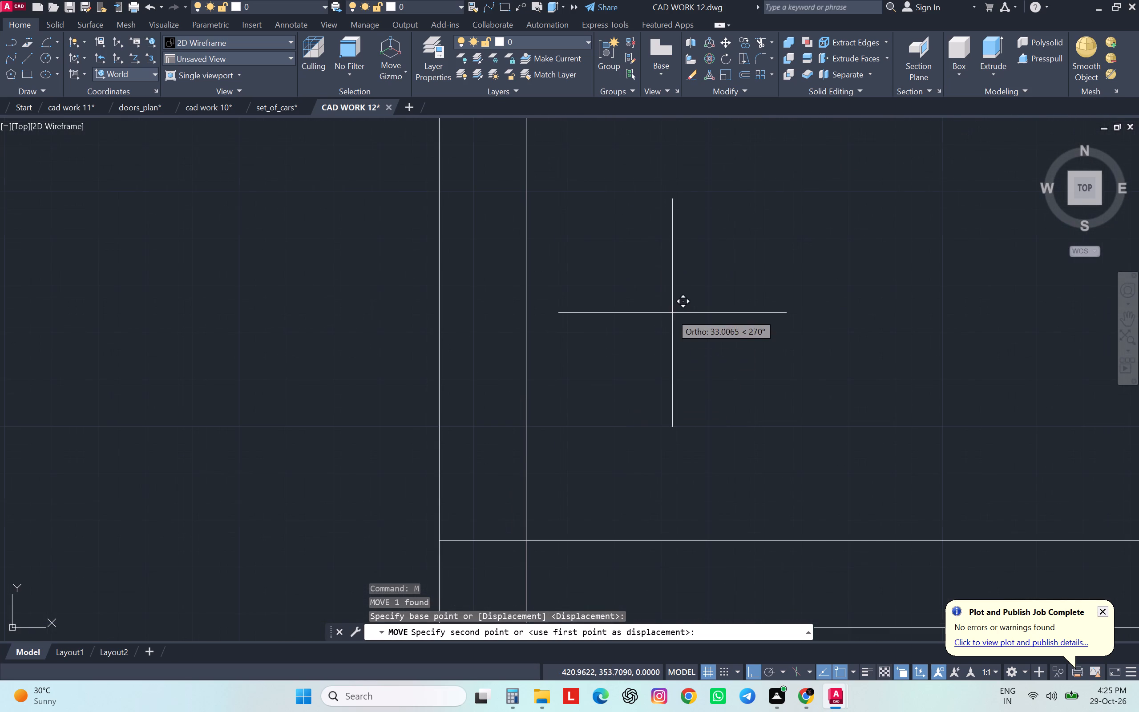
{"action": "scroll", "coordinate": [672, 313], "scroll_direction": "down", "scroll_amount": 1}
{"action": "left_click", "coordinate": [582, 405]}
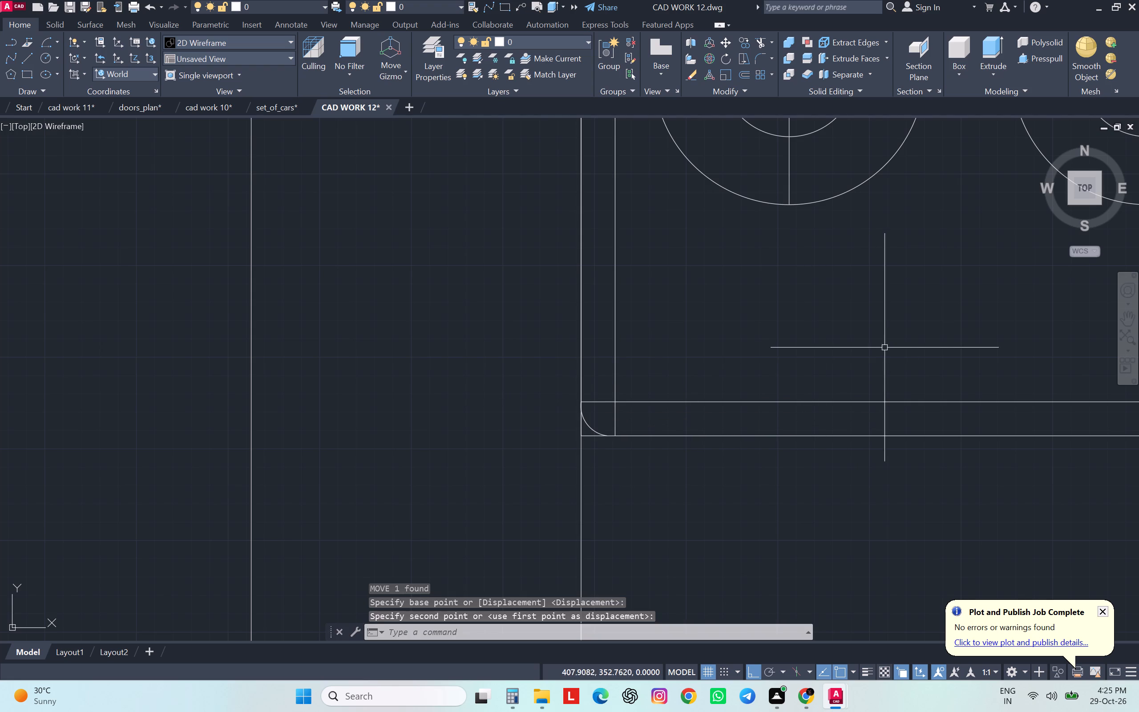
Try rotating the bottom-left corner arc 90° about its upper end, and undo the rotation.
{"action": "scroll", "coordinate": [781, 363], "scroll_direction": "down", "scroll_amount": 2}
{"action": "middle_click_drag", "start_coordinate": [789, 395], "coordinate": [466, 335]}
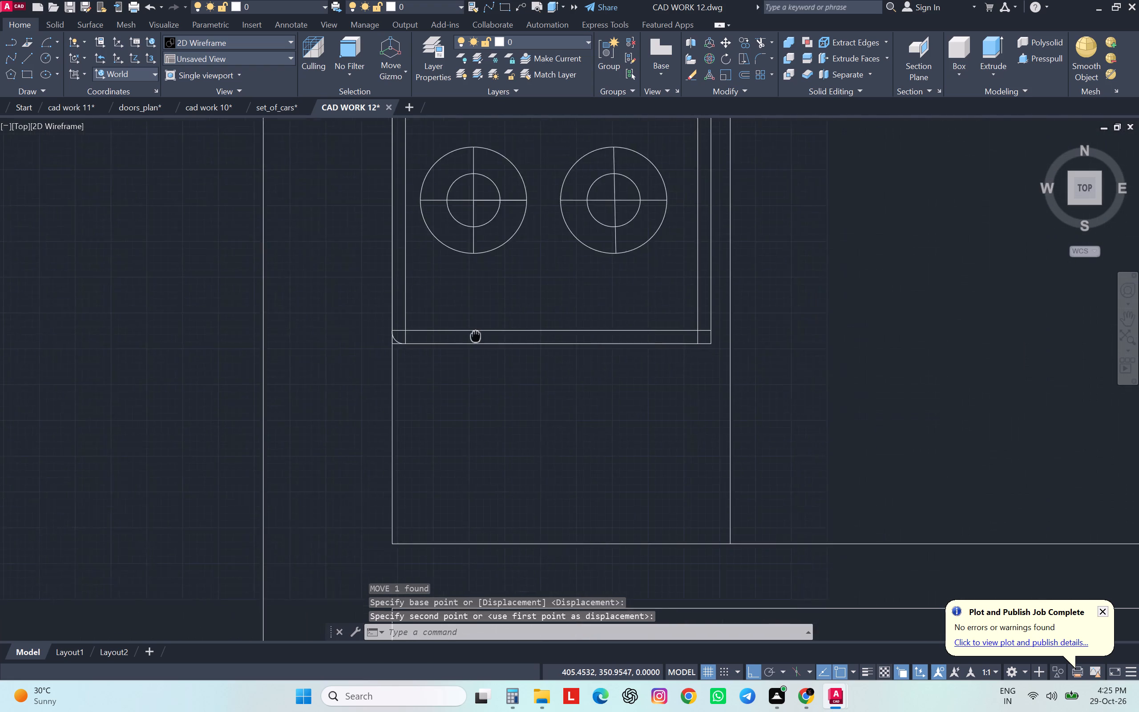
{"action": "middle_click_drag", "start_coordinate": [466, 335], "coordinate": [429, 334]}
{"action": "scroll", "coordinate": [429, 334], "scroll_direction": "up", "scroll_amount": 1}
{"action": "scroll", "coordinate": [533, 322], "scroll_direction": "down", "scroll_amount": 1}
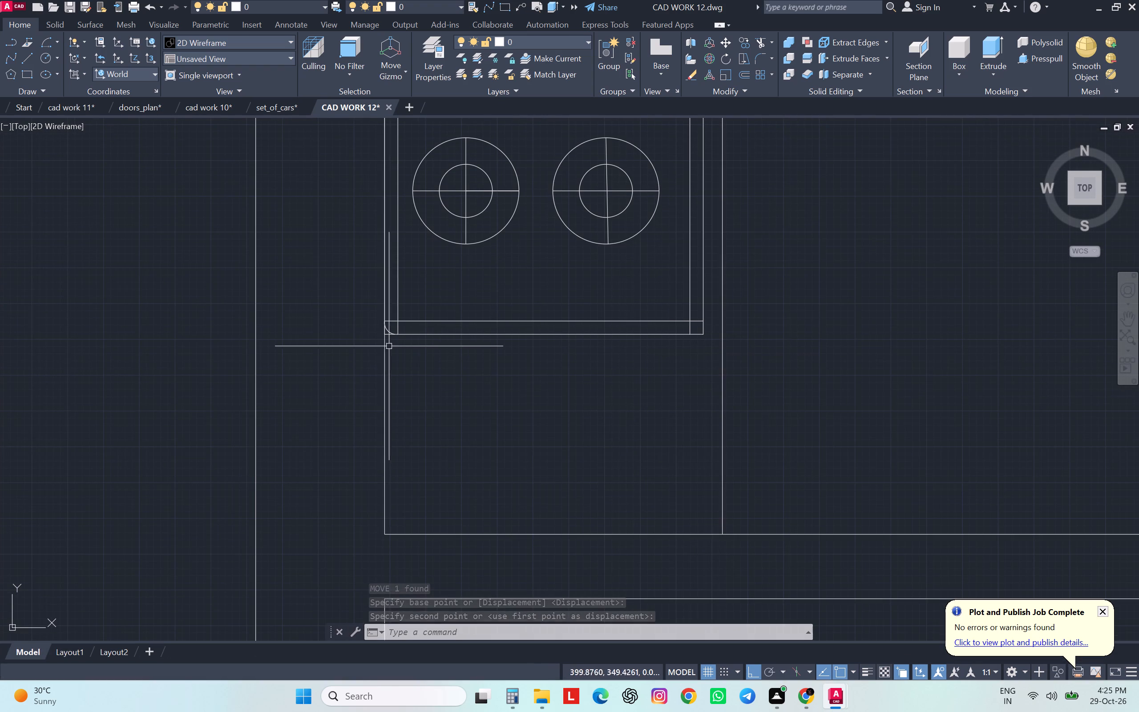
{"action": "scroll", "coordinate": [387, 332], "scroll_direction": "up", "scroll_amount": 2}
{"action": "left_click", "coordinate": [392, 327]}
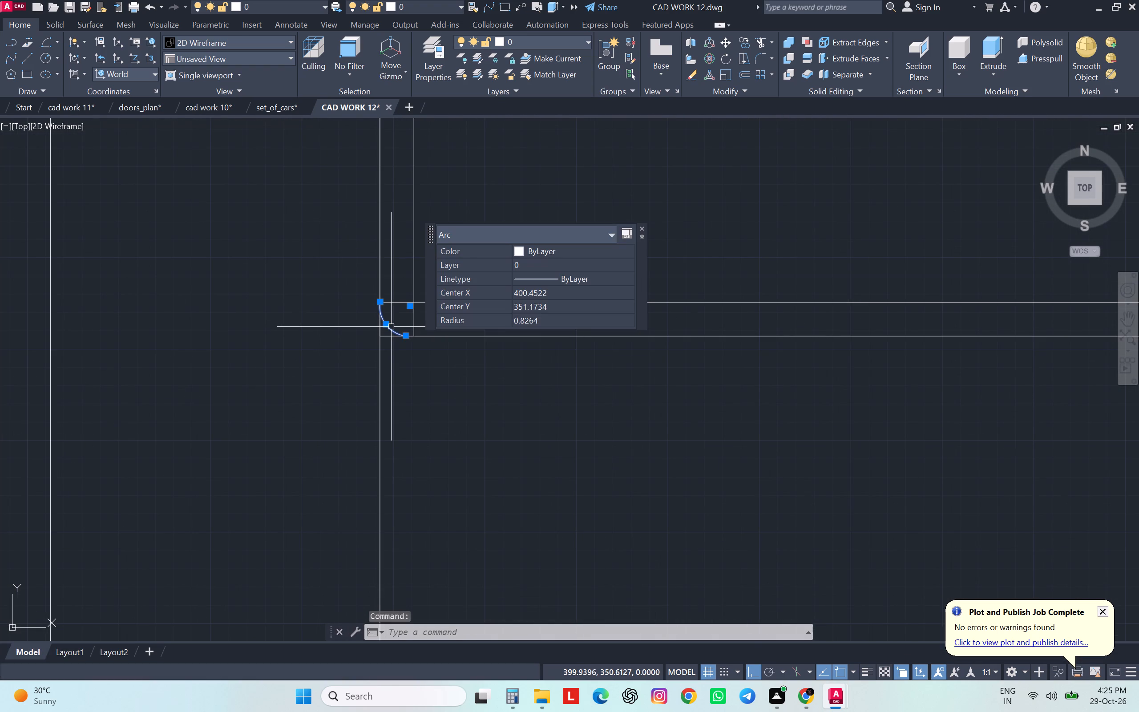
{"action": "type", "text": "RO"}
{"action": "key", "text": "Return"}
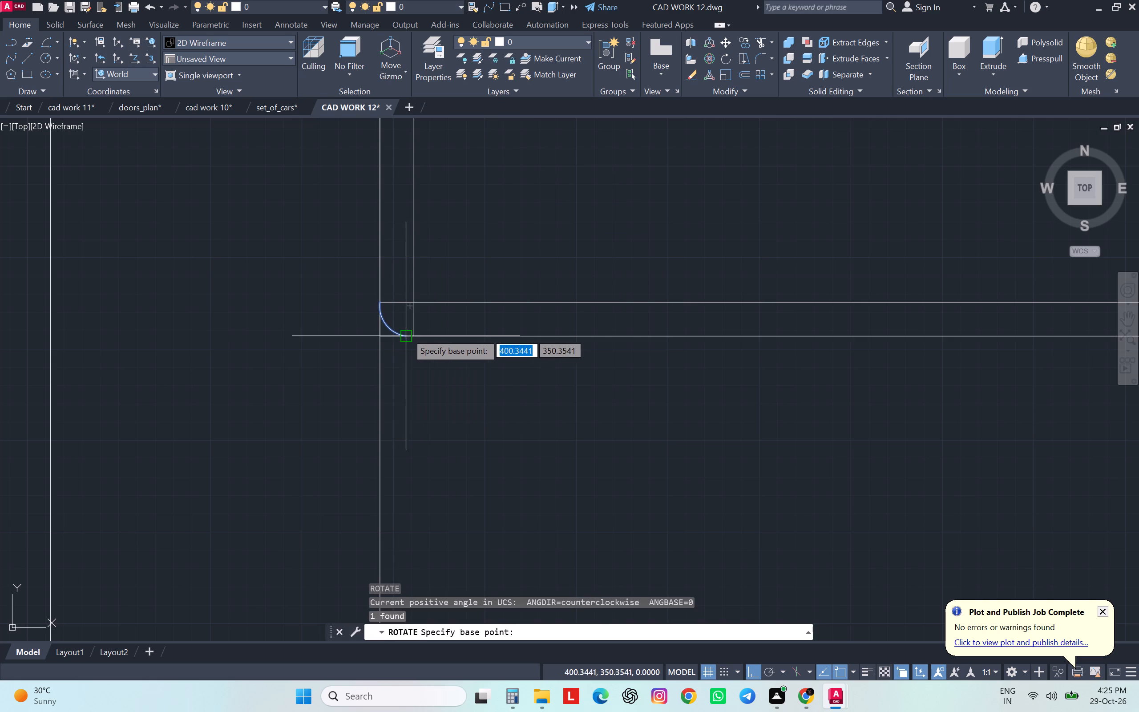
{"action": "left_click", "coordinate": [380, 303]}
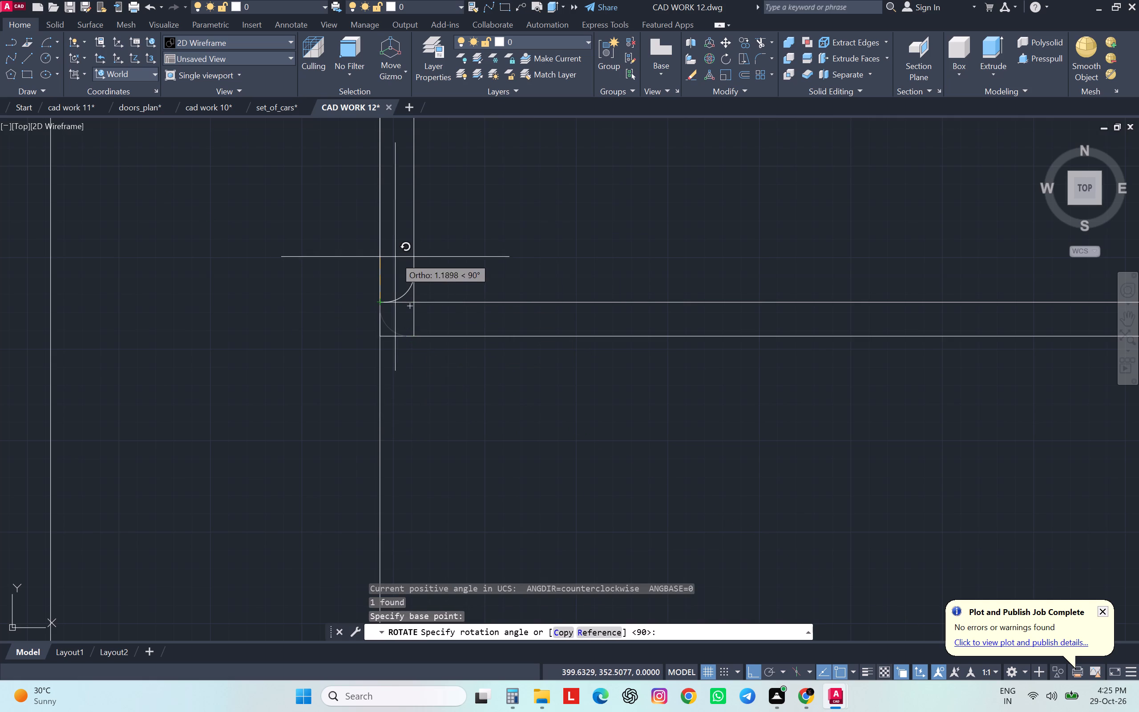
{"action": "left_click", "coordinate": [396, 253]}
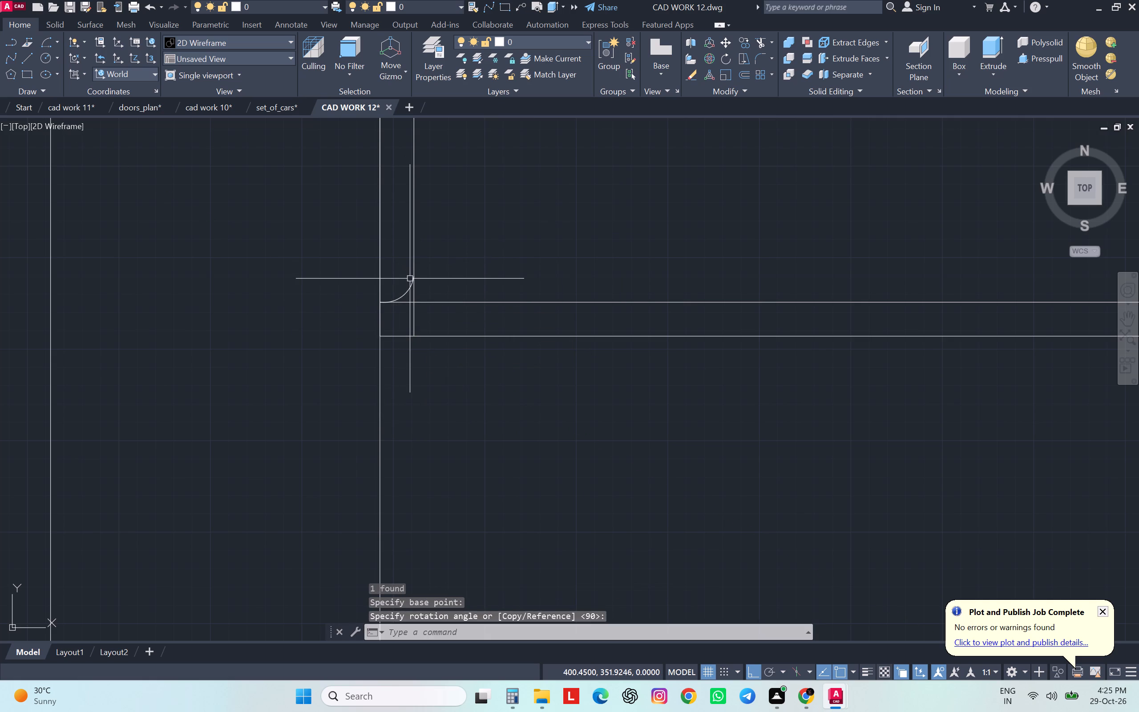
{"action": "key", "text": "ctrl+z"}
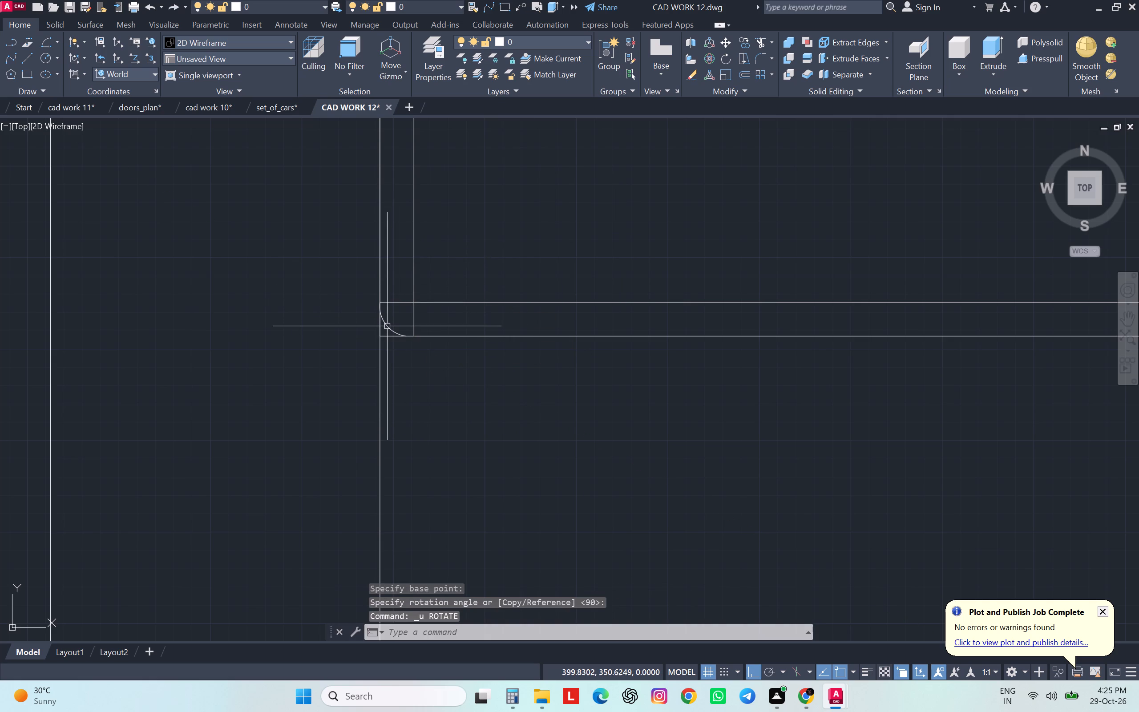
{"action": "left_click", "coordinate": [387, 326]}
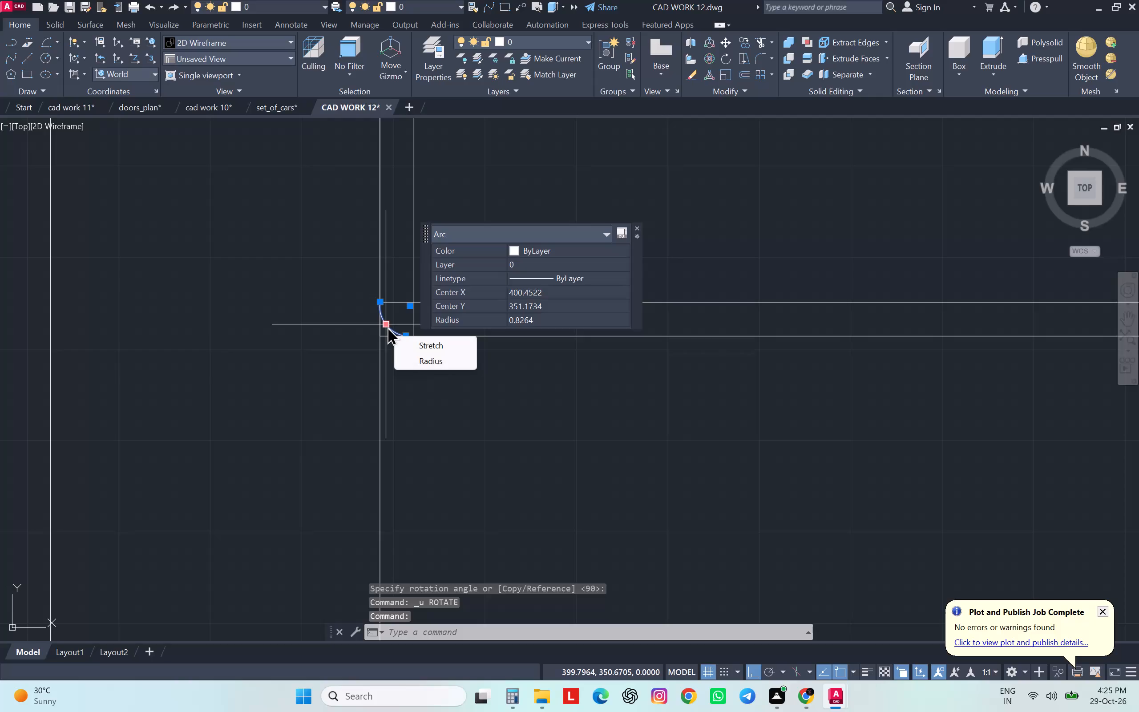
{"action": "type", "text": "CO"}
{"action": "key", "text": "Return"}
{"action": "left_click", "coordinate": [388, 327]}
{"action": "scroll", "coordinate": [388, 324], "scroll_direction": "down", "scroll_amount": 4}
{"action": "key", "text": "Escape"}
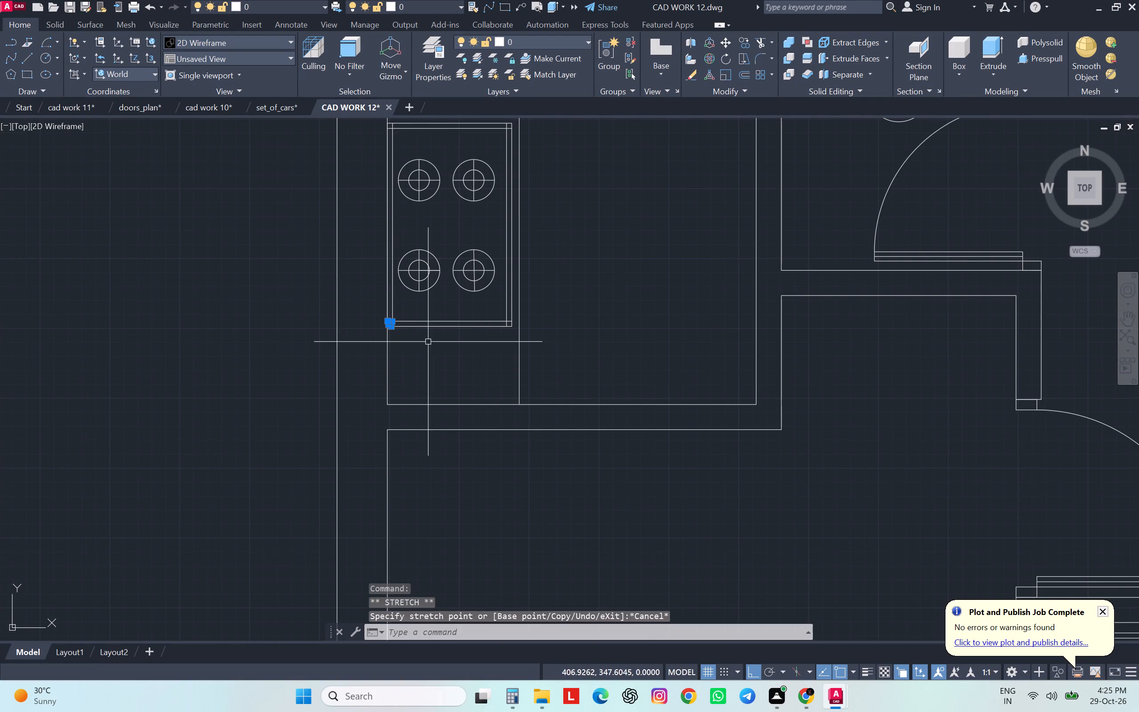
Copy the bottom-left corner arc to the stove frame's bottom-right, top-right and top-left corners.
{"action": "scroll", "coordinate": [396, 329], "scroll_direction": "up", "scroll_amount": 6}
{"action": "type", "text": "CO"}
{"action": "key", "text": "Return"}
{"action": "left_click", "coordinate": [264, 260]}
{"action": "scroll", "coordinate": [270, 266], "scroll_direction": "up", "scroll_amount": 1}
{"action": "scroll", "coordinate": [270, 266], "scroll_direction": "down", "scroll_amount": 2}
{"action": "scroll", "coordinate": [568, 305], "scroll_direction": "down", "scroll_amount": 7}
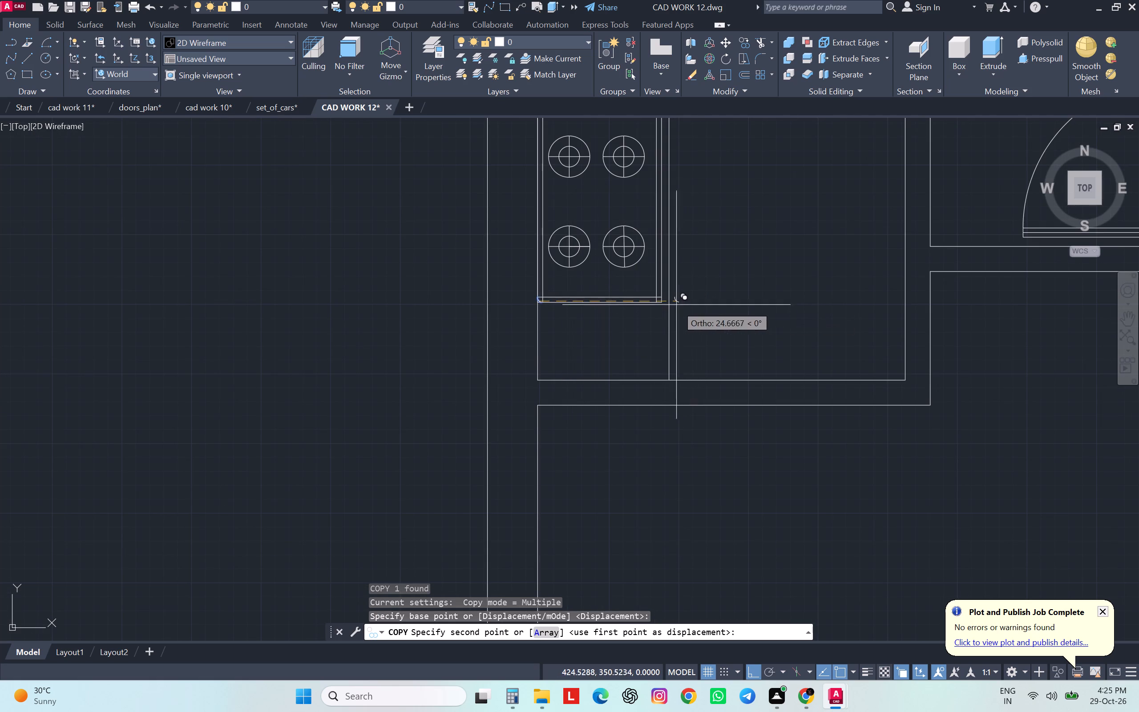
{"action": "scroll", "coordinate": [656, 301], "scroll_direction": "up", "scroll_amount": 1}
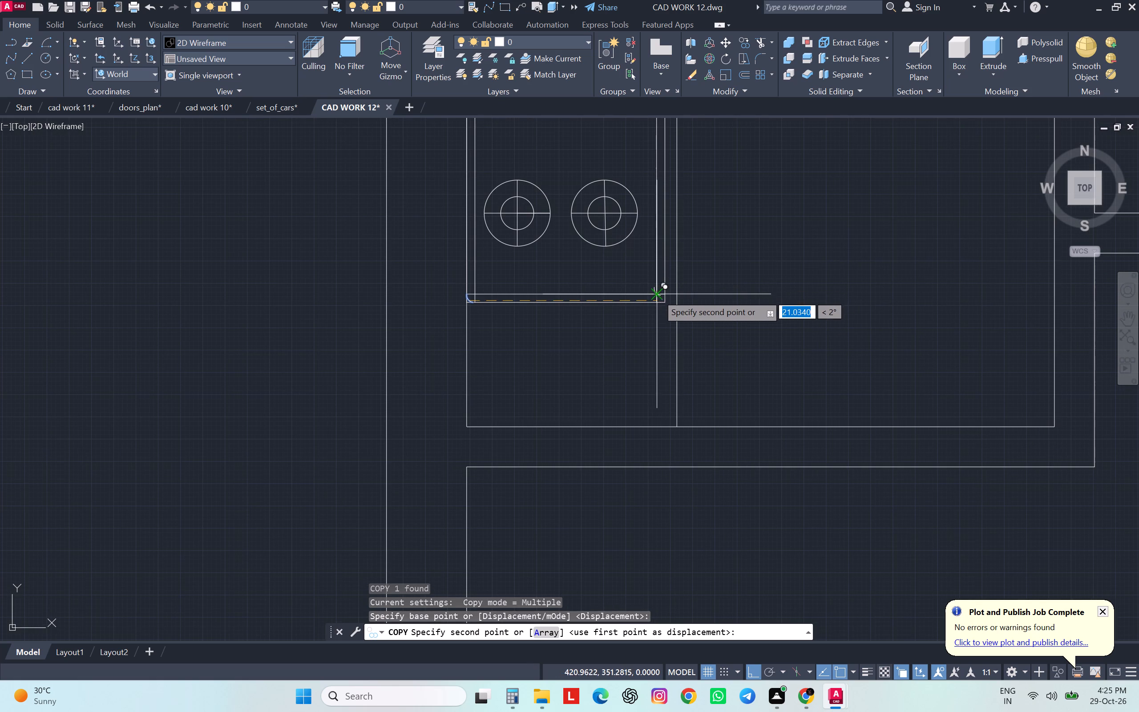
{"action": "scroll", "coordinate": [657, 294], "scroll_direction": "up", "scroll_amount": 5}
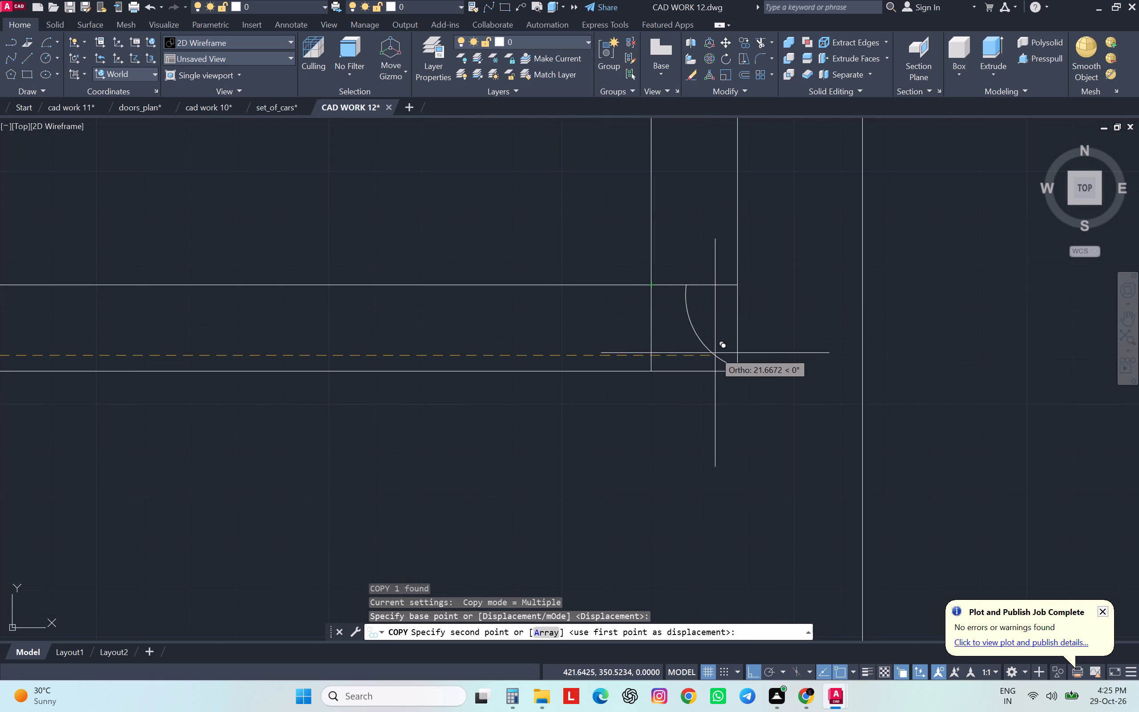
{"action": "left_click", "coordinate": [675, 356]}
{"action": "scroll", "coordinate": [681, 366], "scroll_direction": "down", "scroll_amount": 6}
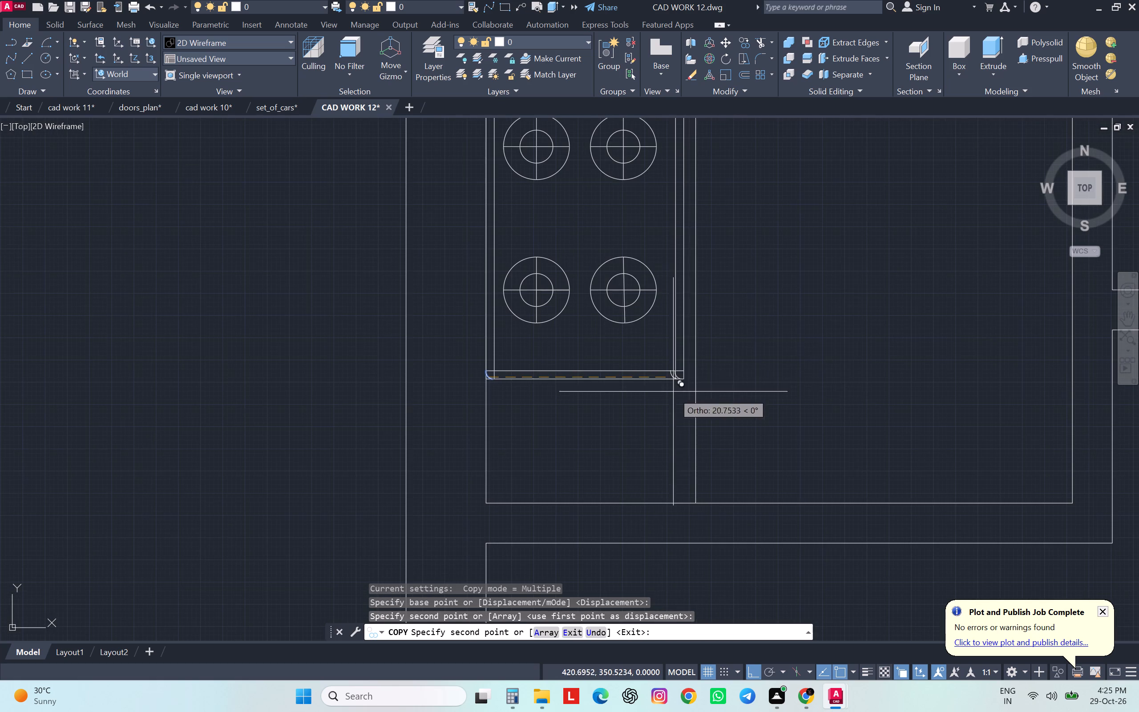
{"action": "middle_click_drag", "start_coordinate": [688, 332], "coordinate": [700, 520]}
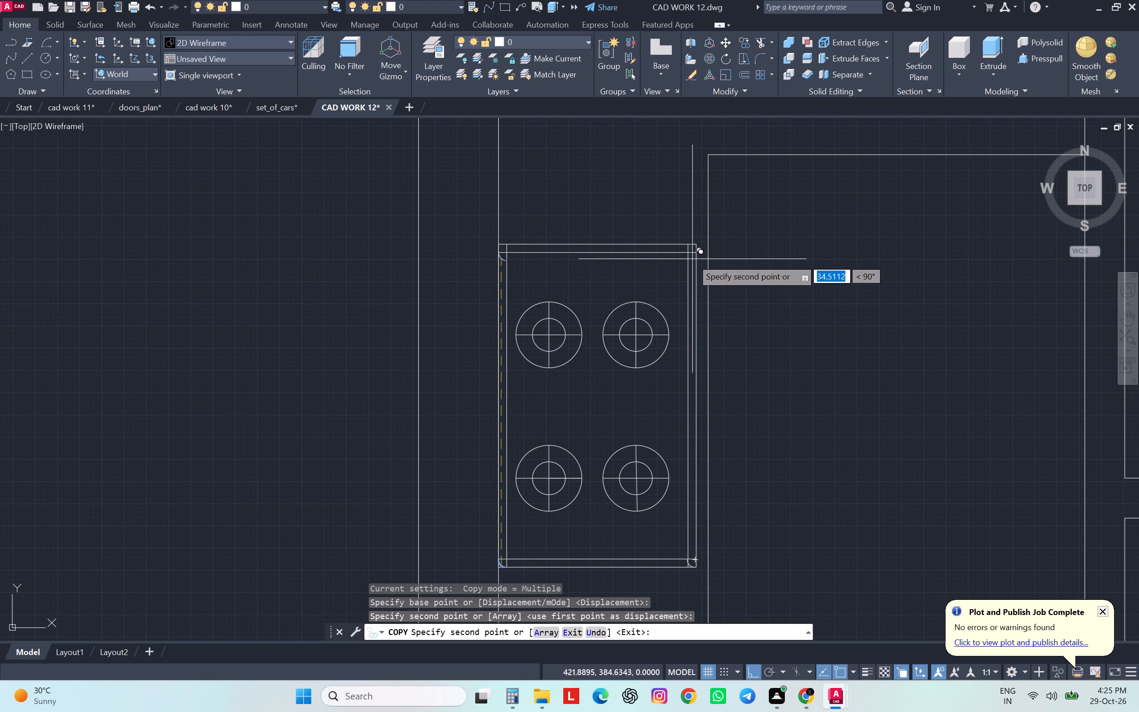
{"action": "left_click", "coordinate": [690, 253]}
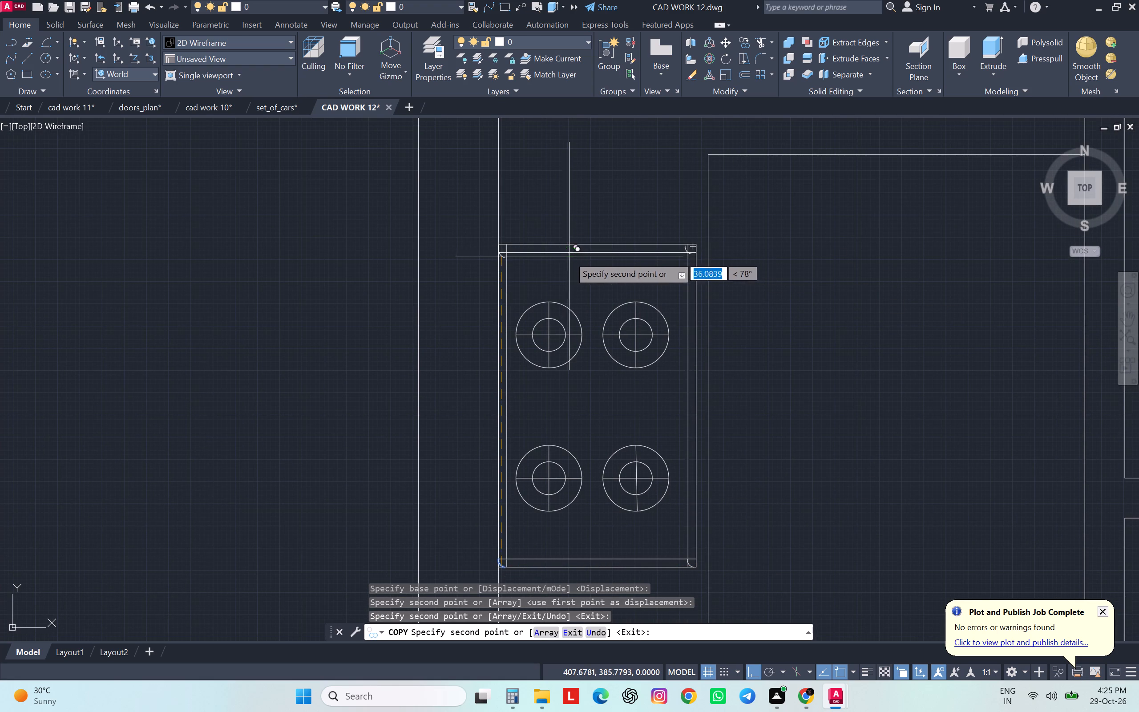
{"action": "left_click_drag", "start_coordinate": [505, 251], "coordinate": [513, 244]}
{"action": "key", "text": "grave"}
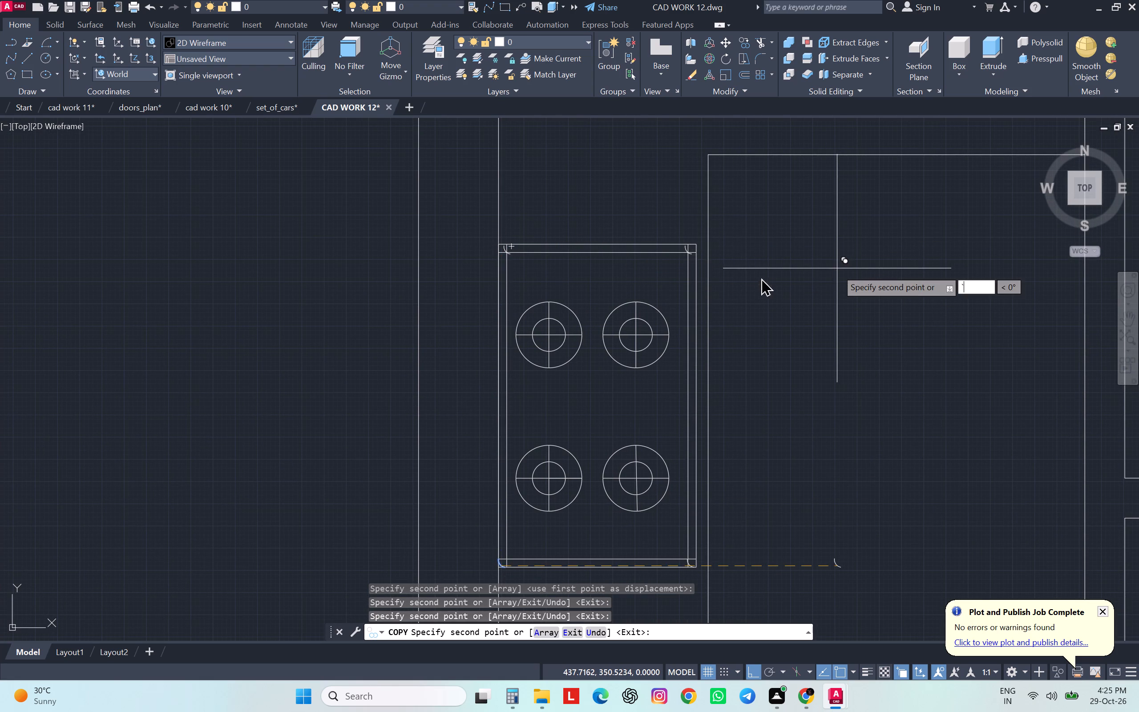
{"action": "key", "text": "Escape"}
{"action": "key", "text": "Escape"}
{"action": "key", "text": "Escape"}
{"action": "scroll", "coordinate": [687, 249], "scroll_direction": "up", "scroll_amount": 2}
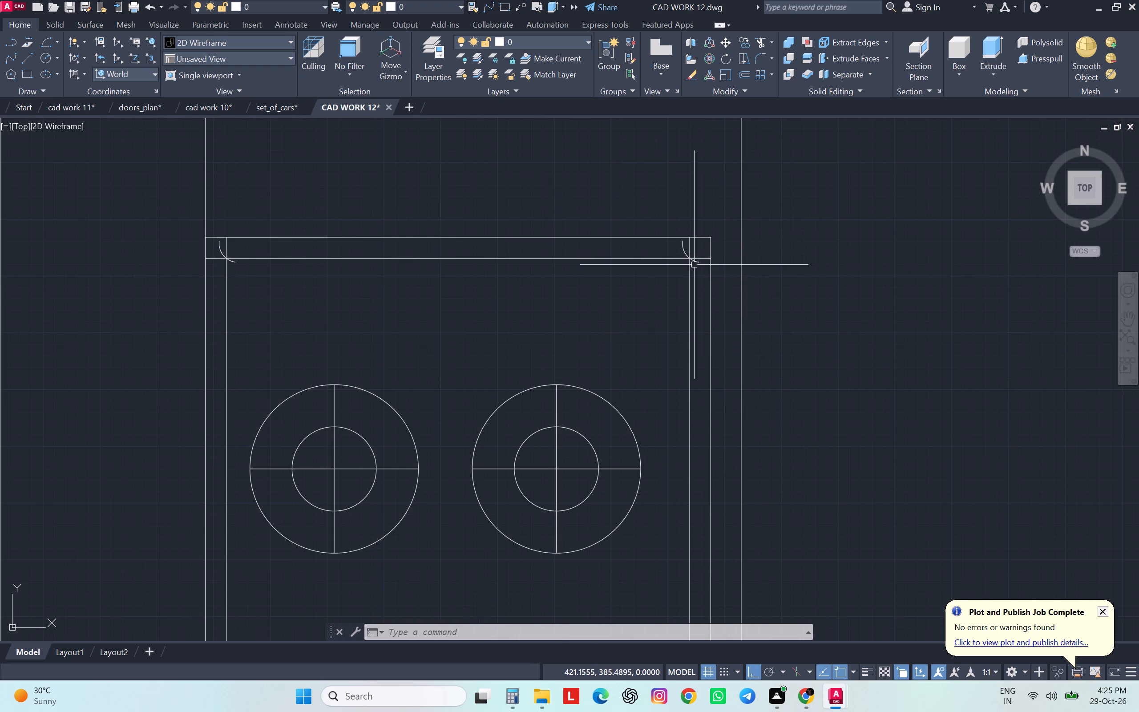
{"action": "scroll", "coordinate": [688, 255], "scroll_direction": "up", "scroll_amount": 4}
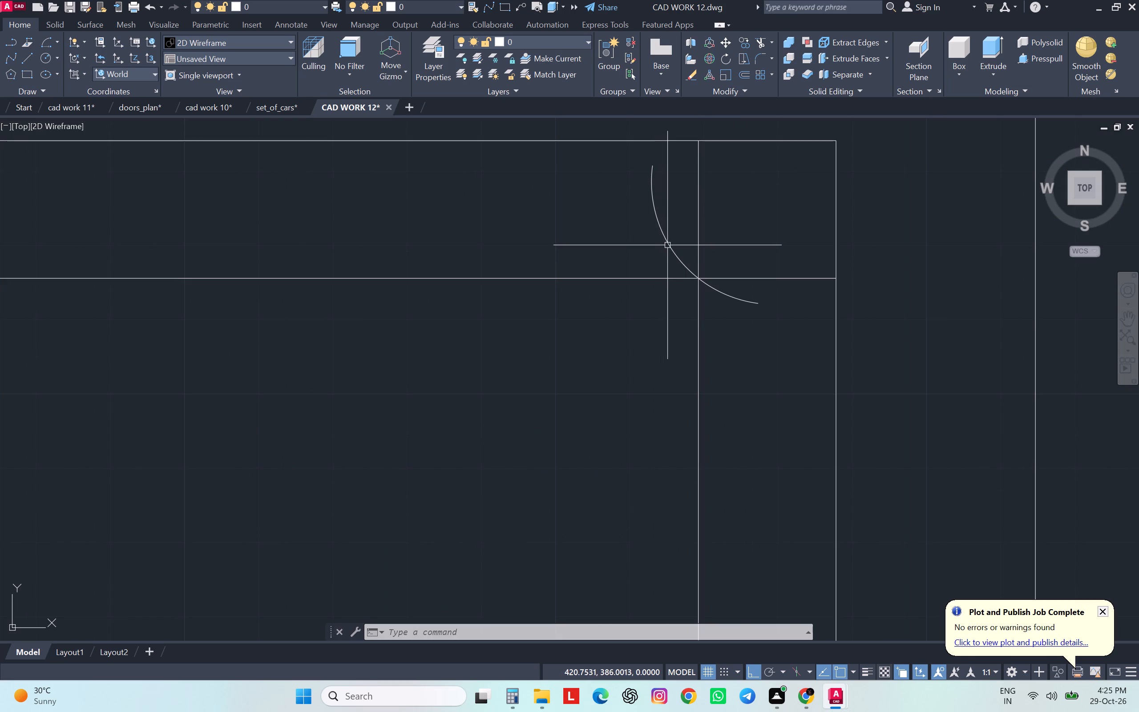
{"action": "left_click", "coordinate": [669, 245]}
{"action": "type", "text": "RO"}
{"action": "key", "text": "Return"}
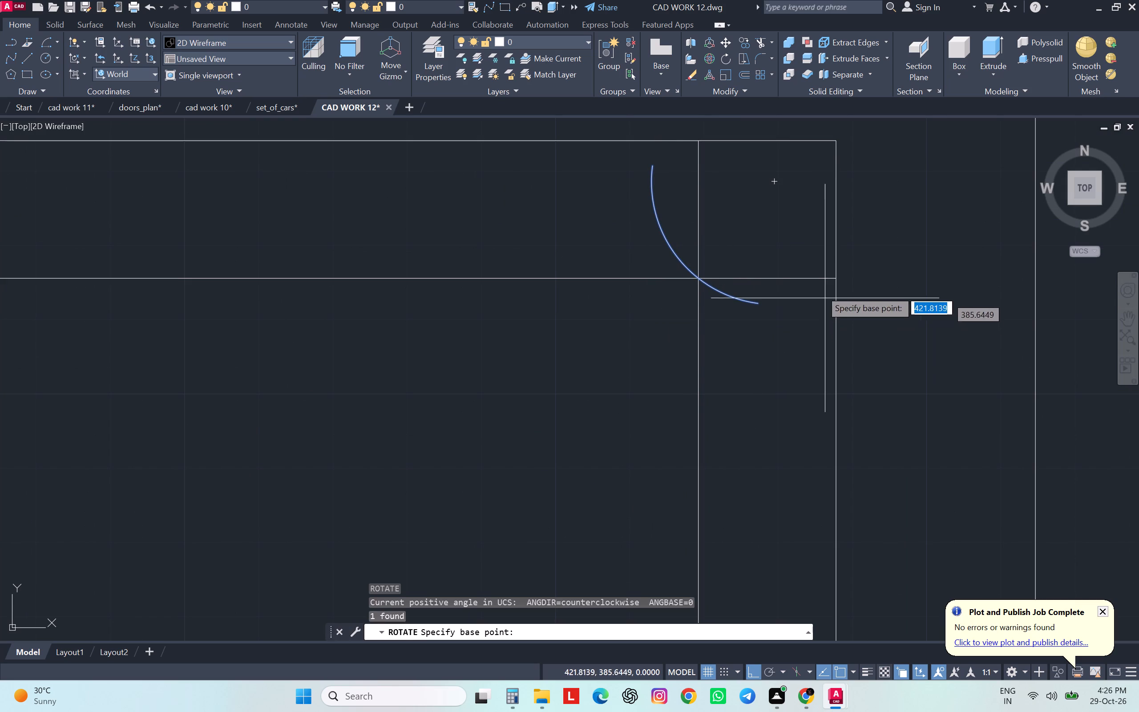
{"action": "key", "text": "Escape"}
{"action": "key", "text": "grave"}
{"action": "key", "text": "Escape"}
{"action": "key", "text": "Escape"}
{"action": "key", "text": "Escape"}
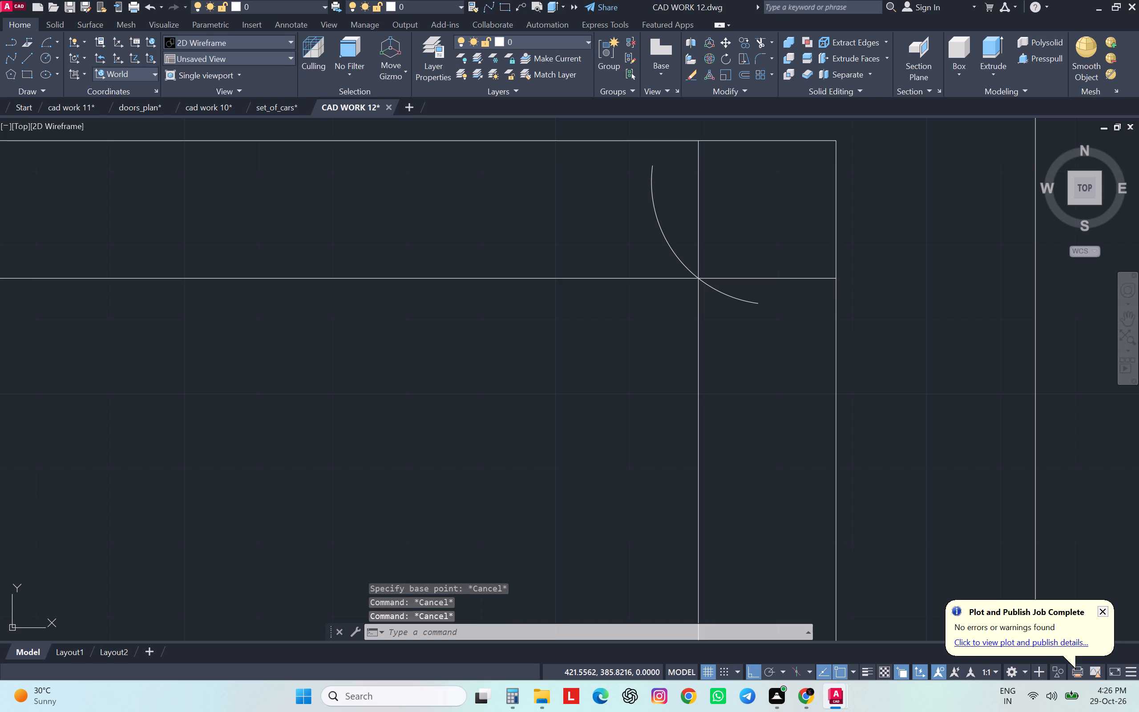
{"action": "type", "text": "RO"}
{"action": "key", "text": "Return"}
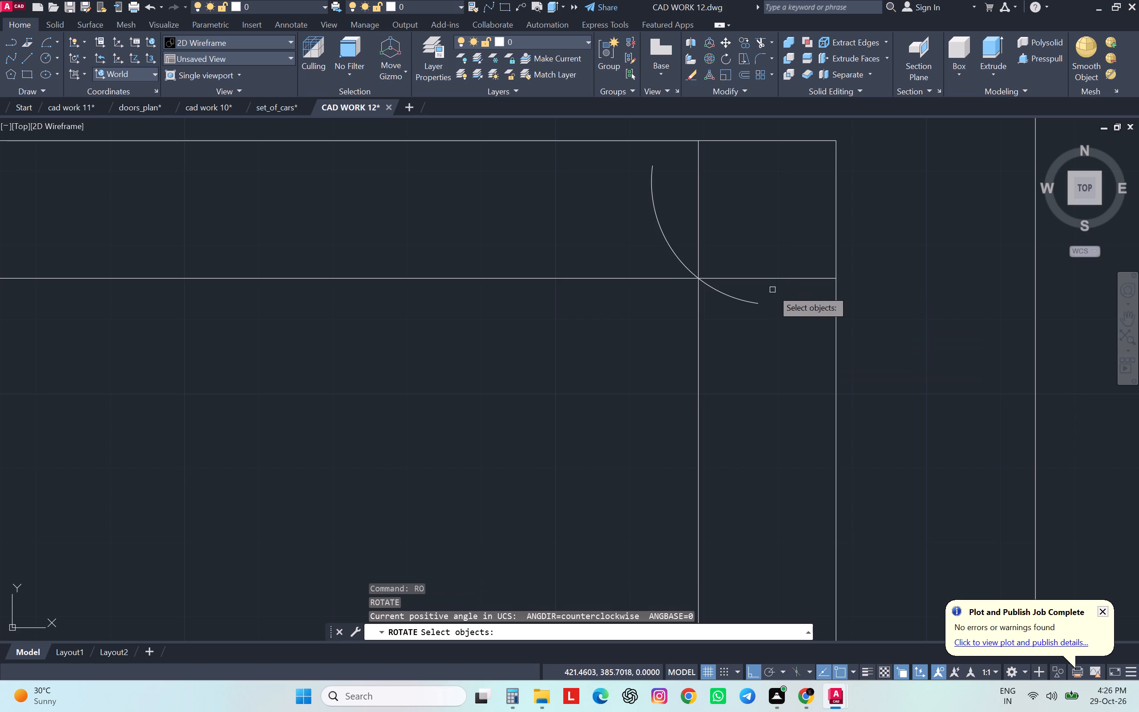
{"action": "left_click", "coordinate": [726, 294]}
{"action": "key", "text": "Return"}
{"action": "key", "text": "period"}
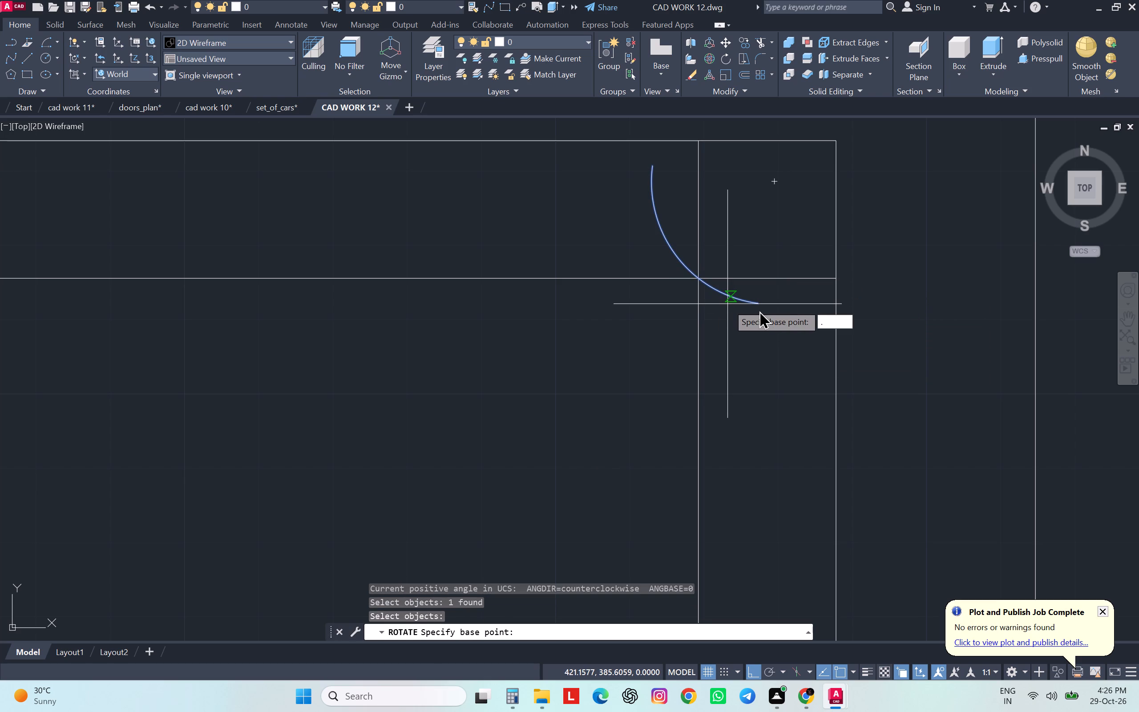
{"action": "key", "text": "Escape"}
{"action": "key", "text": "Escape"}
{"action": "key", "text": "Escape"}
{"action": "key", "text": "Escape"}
Rotate the stove frame's top-right corner arc 180° about its lower end.
{"action": "key", "text": "space"}
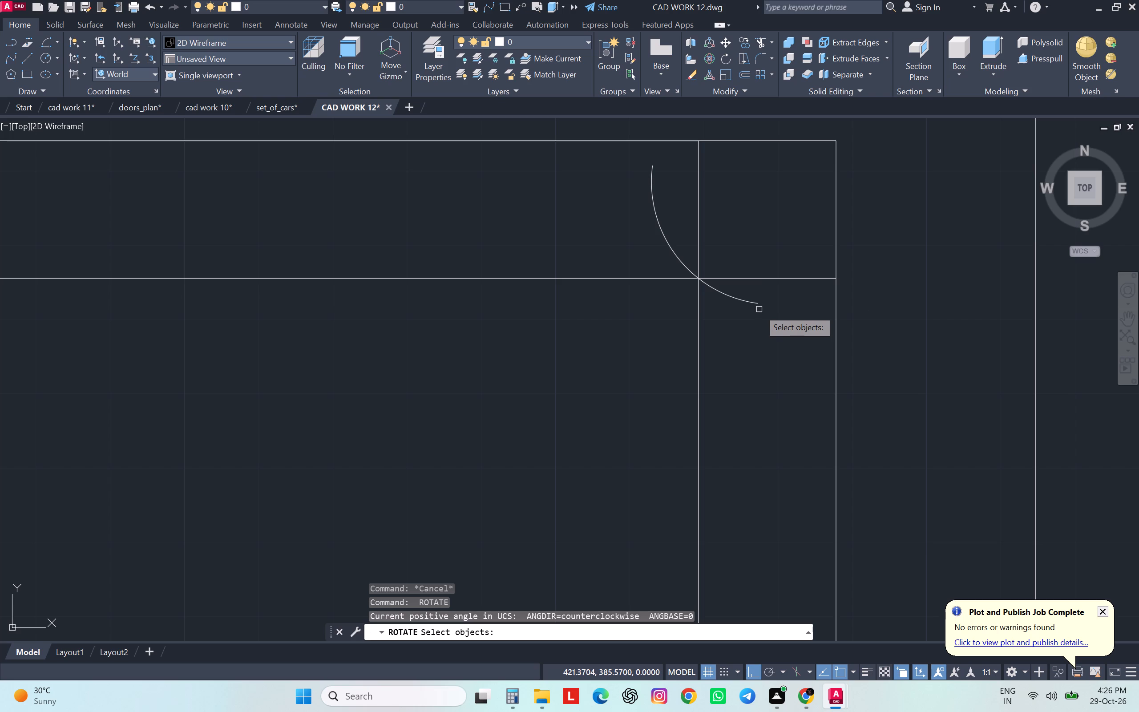
{"action": "left_click", "coordinate": [754, 305]}
{"action": "key", "text": "Return"}
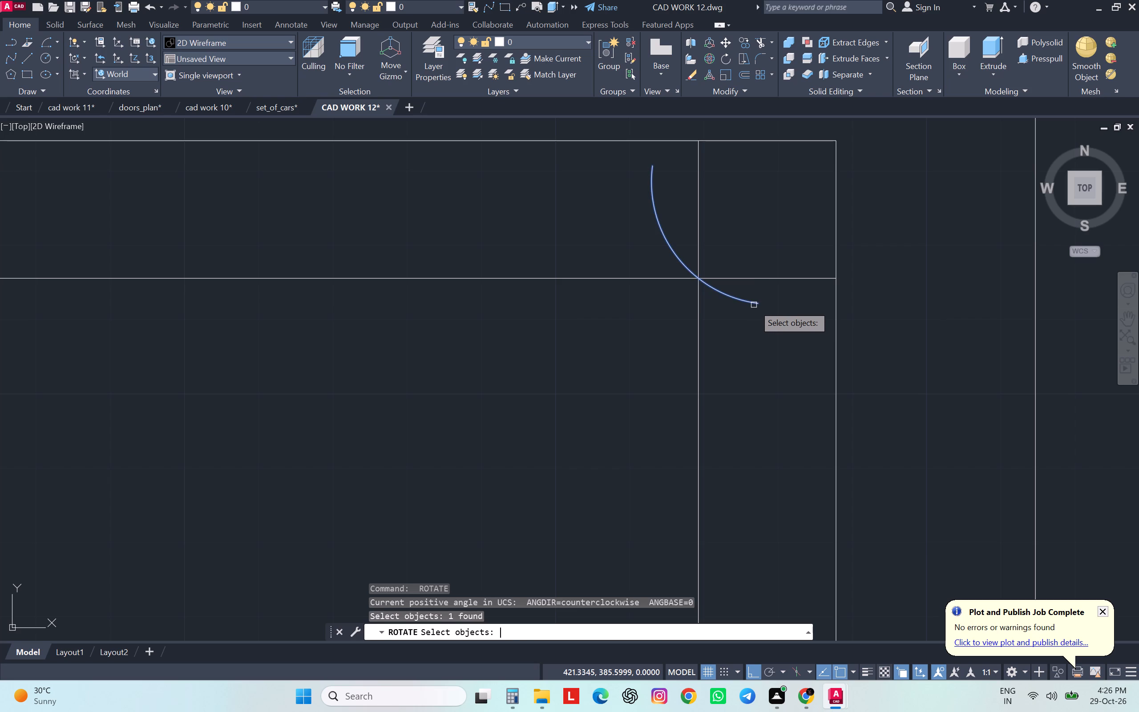
{"action": "left_click", "coordinate": [754, 305]}
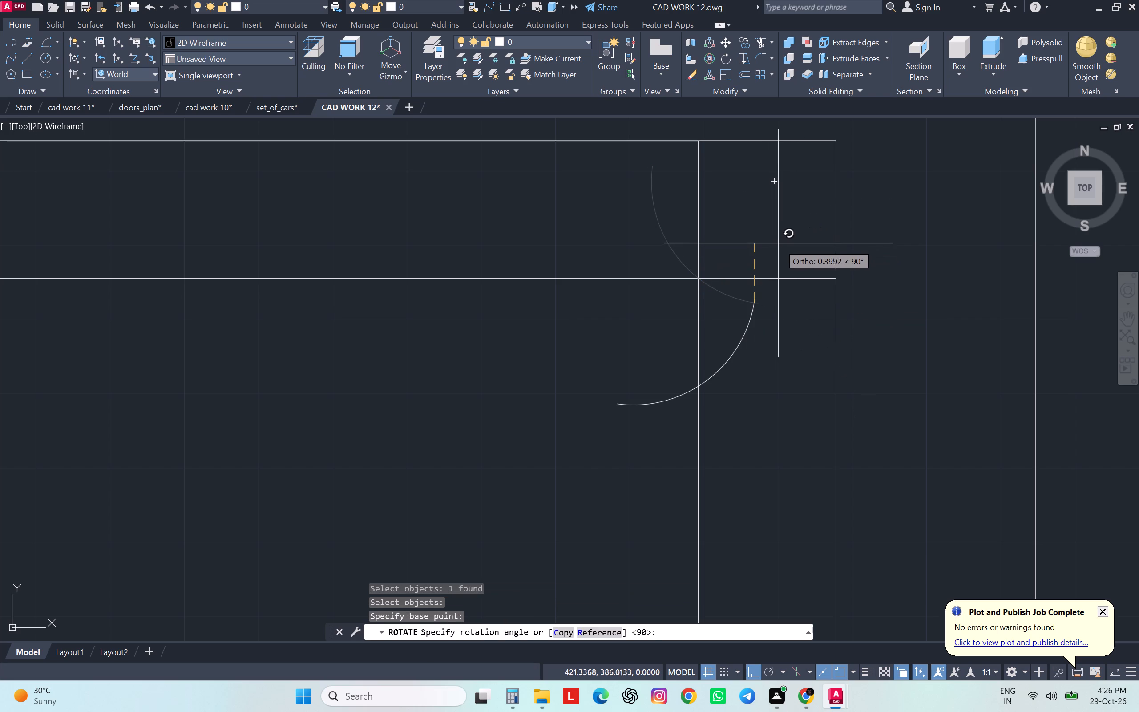
{"action": "left_click", "coordinate": [613, 250]}
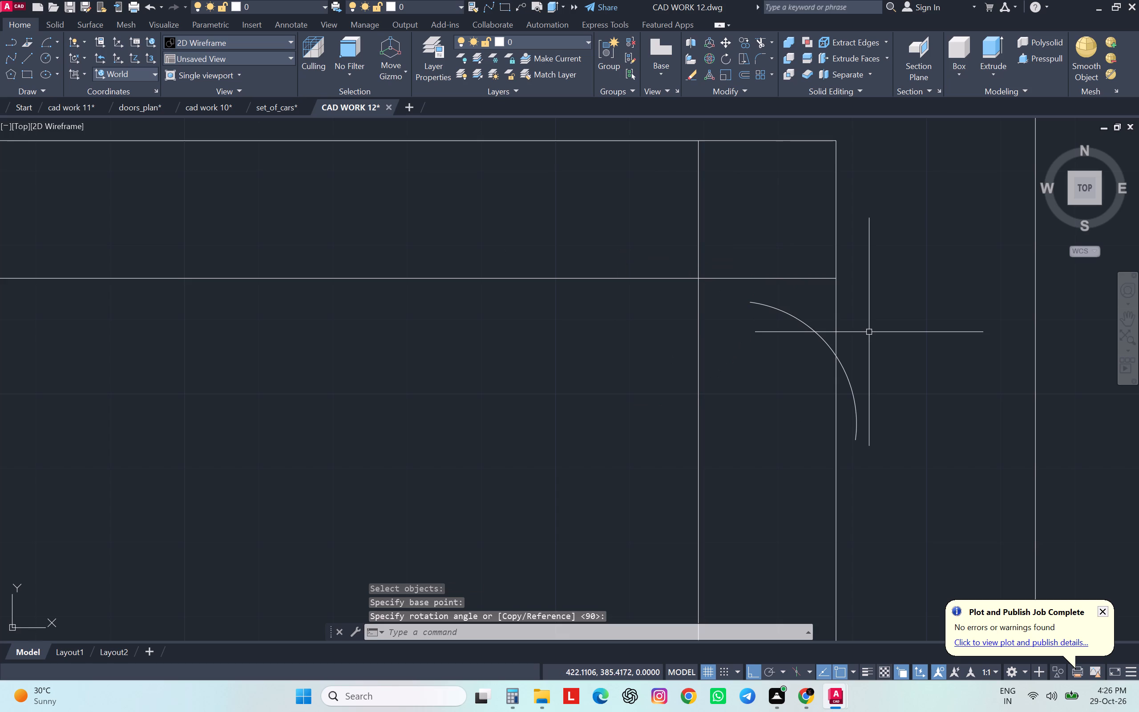
Move the top-right corner arc by its upper end to the top end of the stove's inner vertical line.
{"action": "left_click", "coordinate": [799, 320]}
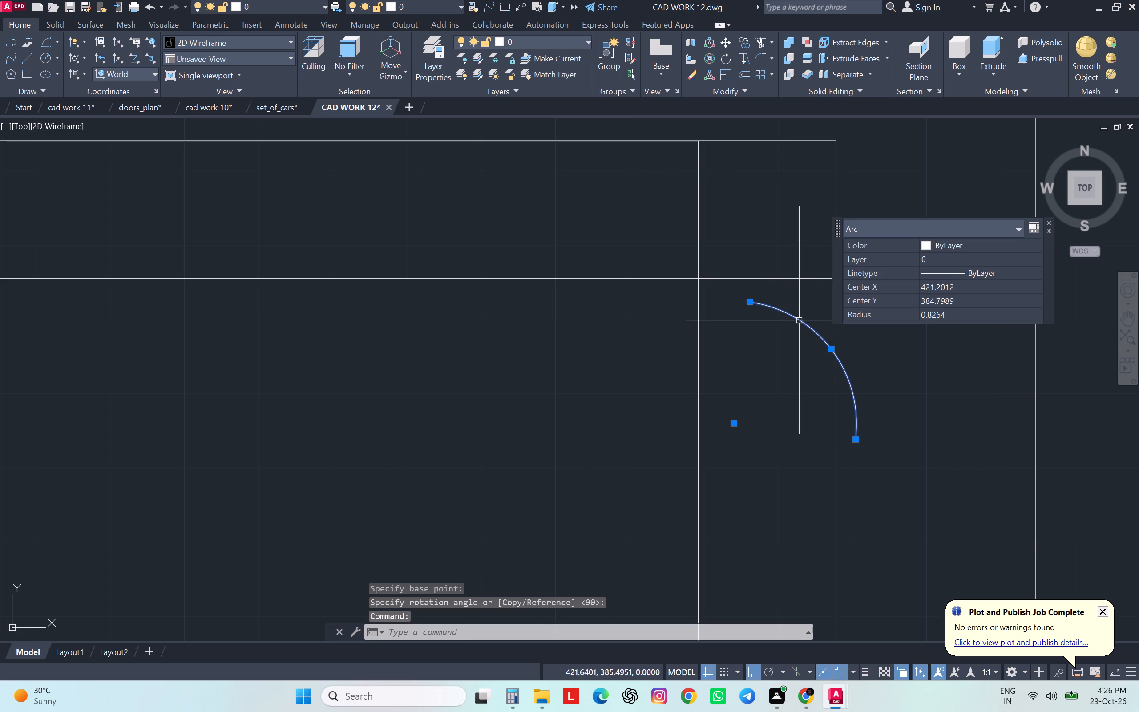
{"action": "key", "text": "m"}
{"action": "key", "text": "Return"}
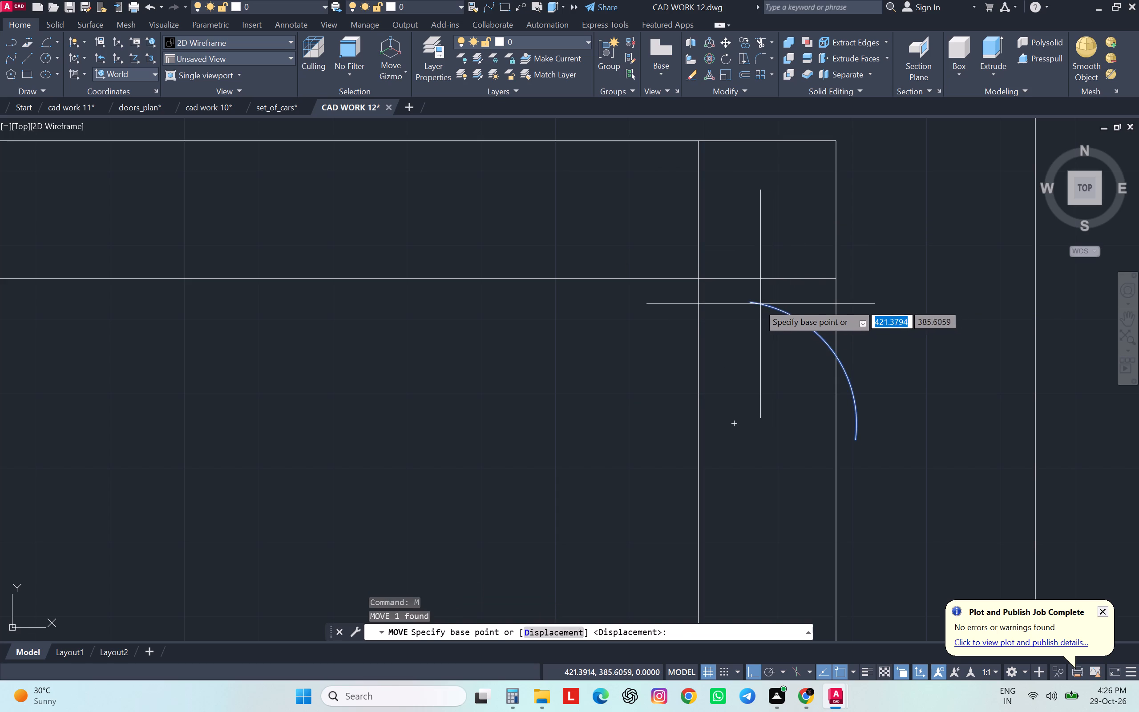
{"action": "left_click", "coordinate": [754, 303]}
{"action": "left_click", "coordinate": [701, 143]}
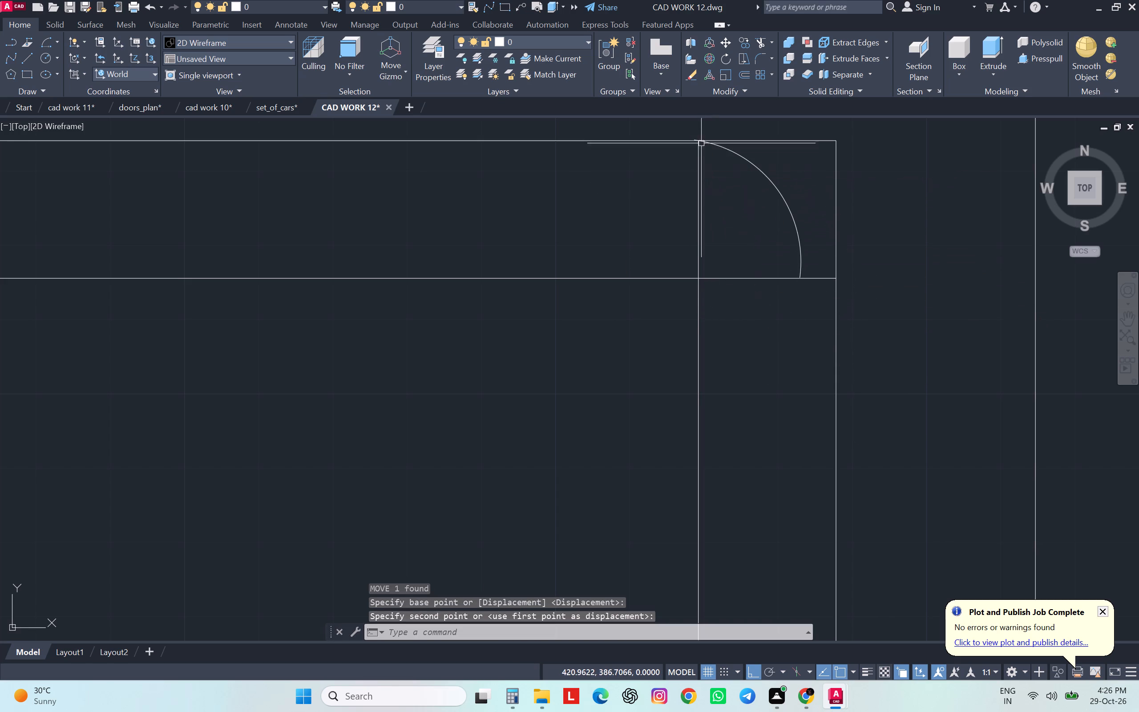
Stretch the top-right corner arc's lower end to where the inner horizontal line meets the stove's outer right edge.
{"action": "scroll", "coordinate": [982, 355], "scroll_direction": "down", "scroll_amount": 1}
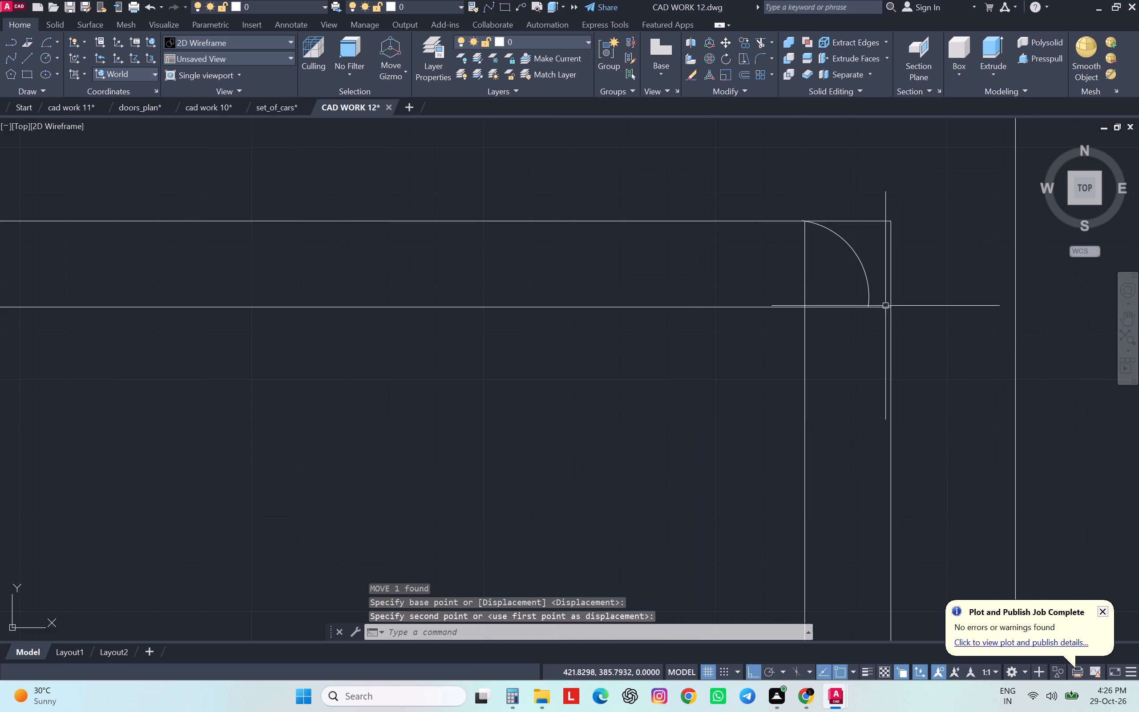
{"action": "left_click", "coordinate": [868, 285]}
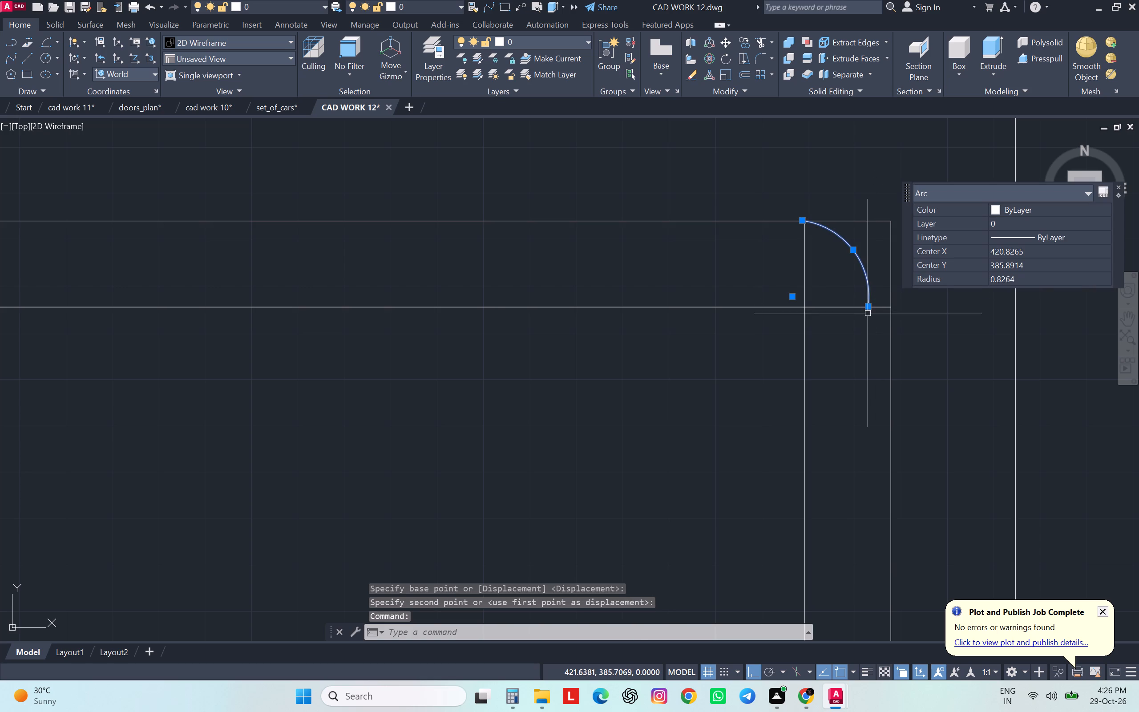
{"action": "left_click", "coordinate": [869, 307]}
{"action": "left_click", "coordinate": [888, 307]}
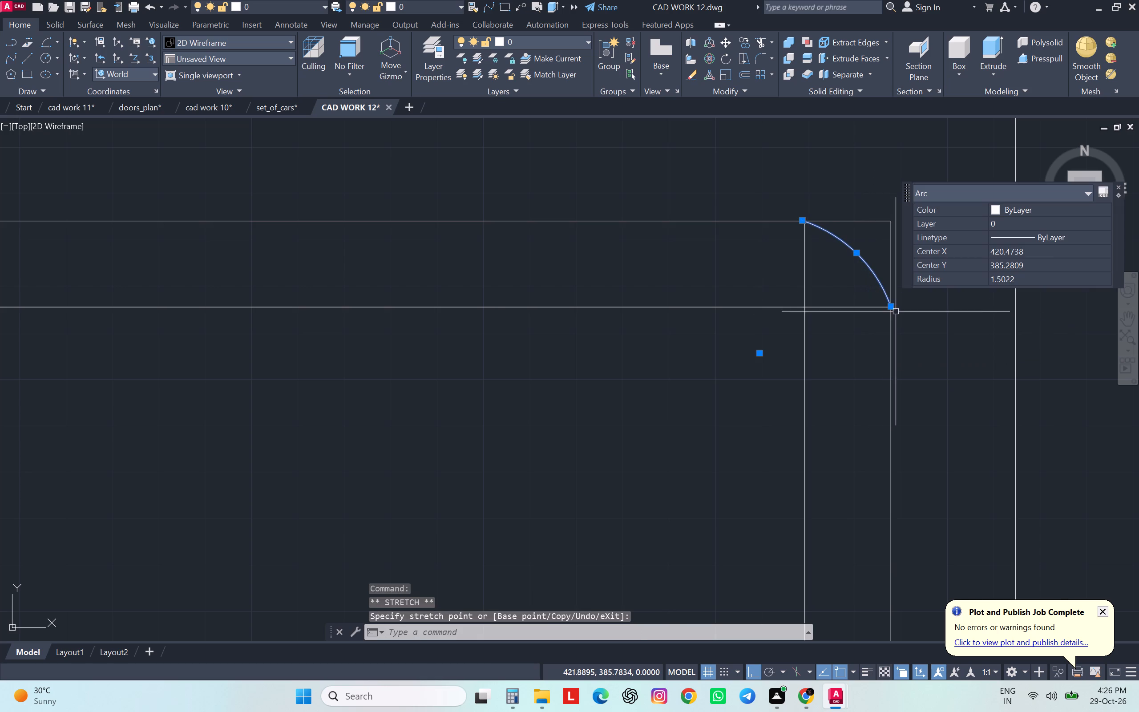
{"action": "key", "text": "Escape"}
{"action": "key", "text": "Escape"}
{"action": "key", "text": "Escape"}
Rotate the stove frame's top-left corner arc 270° about its lower end.
{"action": "scroll", "coordinate": [970, 367], "scroll_direction": "down", "scroll_amount": 3}
{"action": "scroll", "coordinate": [970, 367], "scroll_direction": "up", "scroll_amount": 1}
{"action": "scroll", "coordinate": [970, 367], "scroll_direction": "down", "scroll_amount": 1}
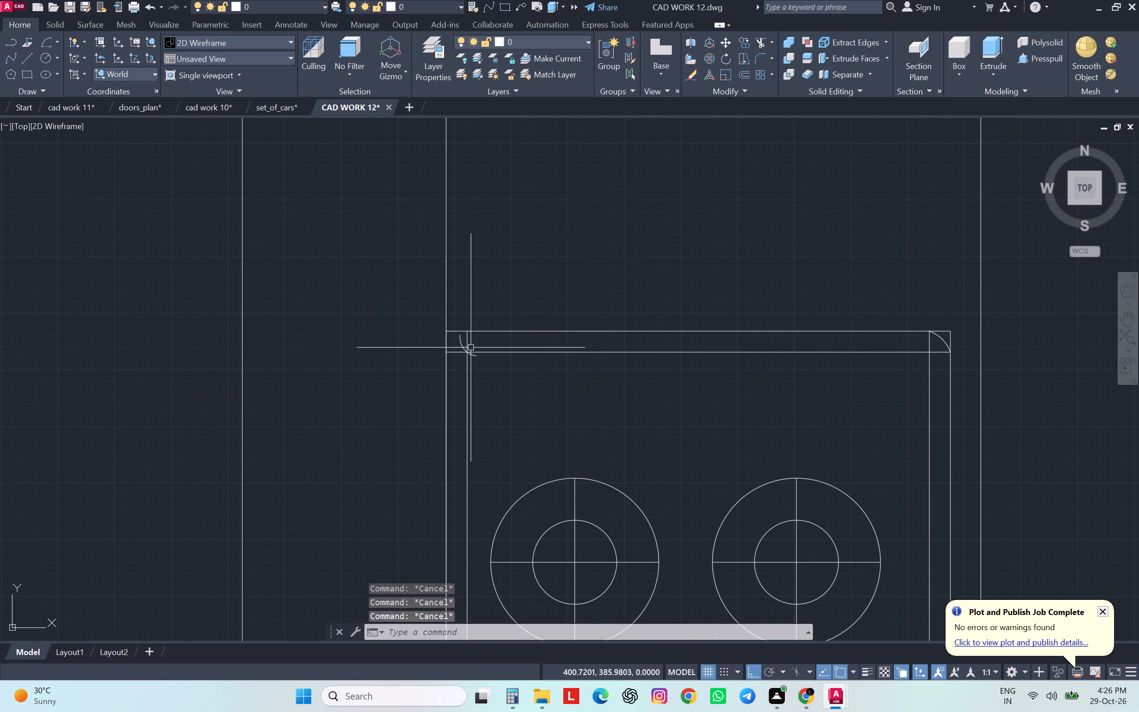
{"action": "scroll", "coordinate": [470, 347], "scroll_direction": "up", "scroll_amount": 2}
{"action": "scroll", "coordinate": [470, 347], "scroll_direction": "down", "scroll_amount": 1}
{"action": "scroll", "coordinate": [470, 347], "scroll_direction": "up", "scroll_amount": 2}
{"action": "left_click", "coordinate": [440, 353]}
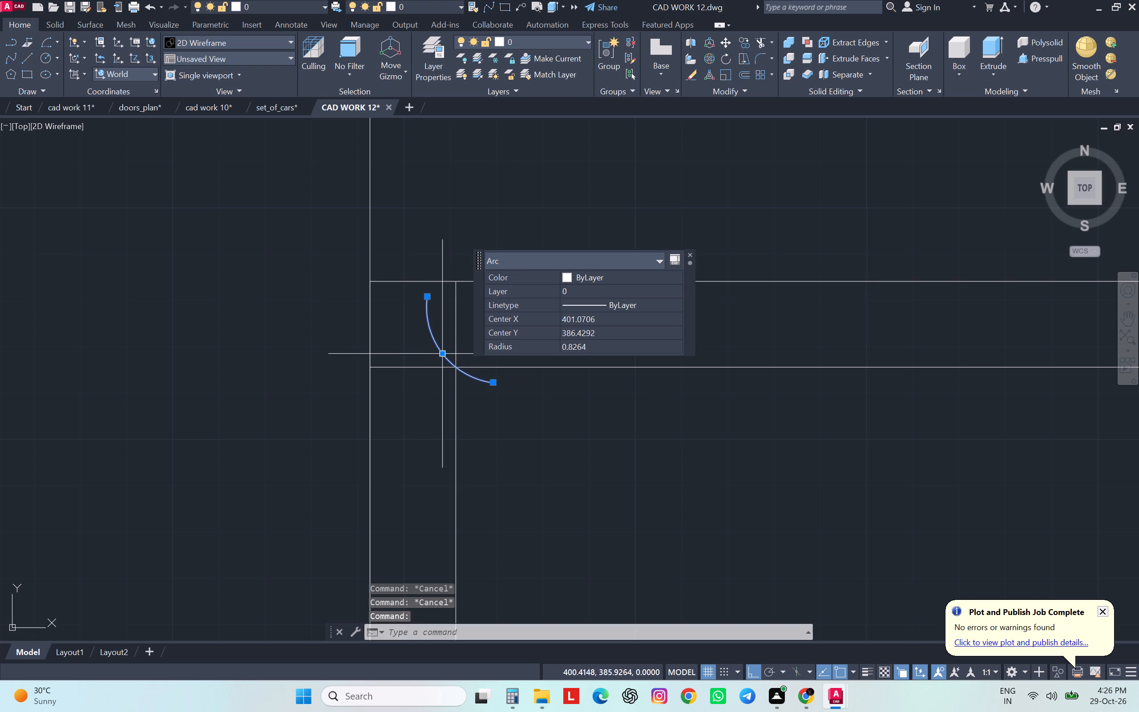
{"action": "key", "text": "r"}
{"action": "key", "text": "o"}
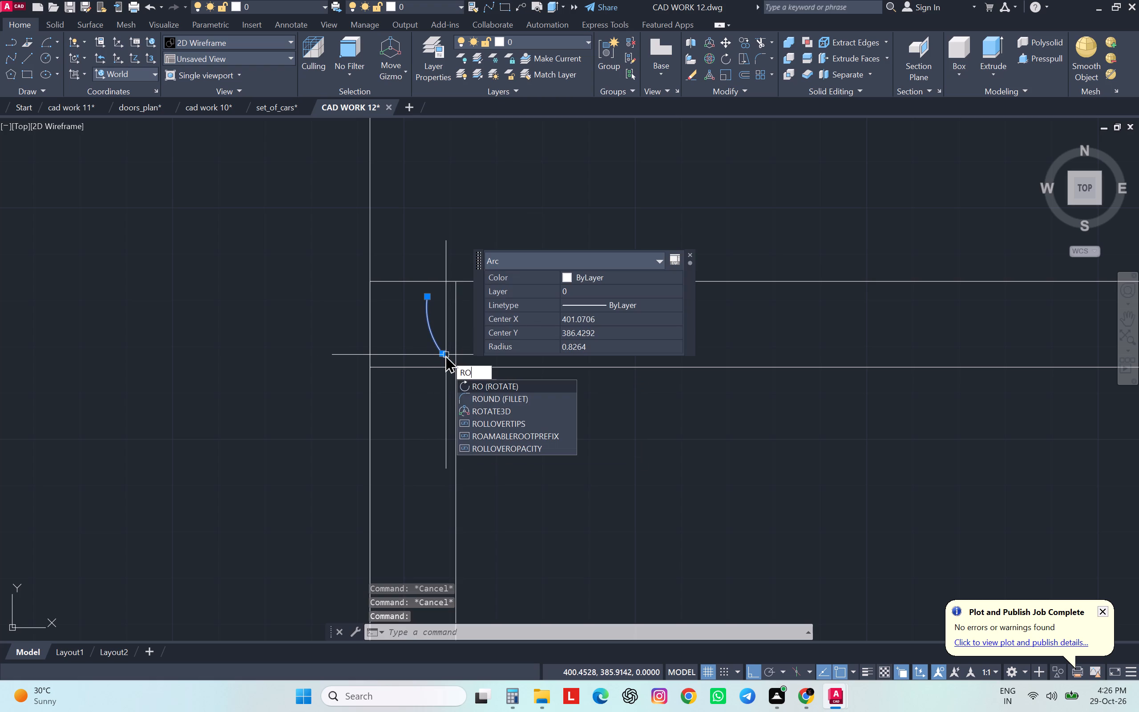
{"action": "key", "text": "Return"}
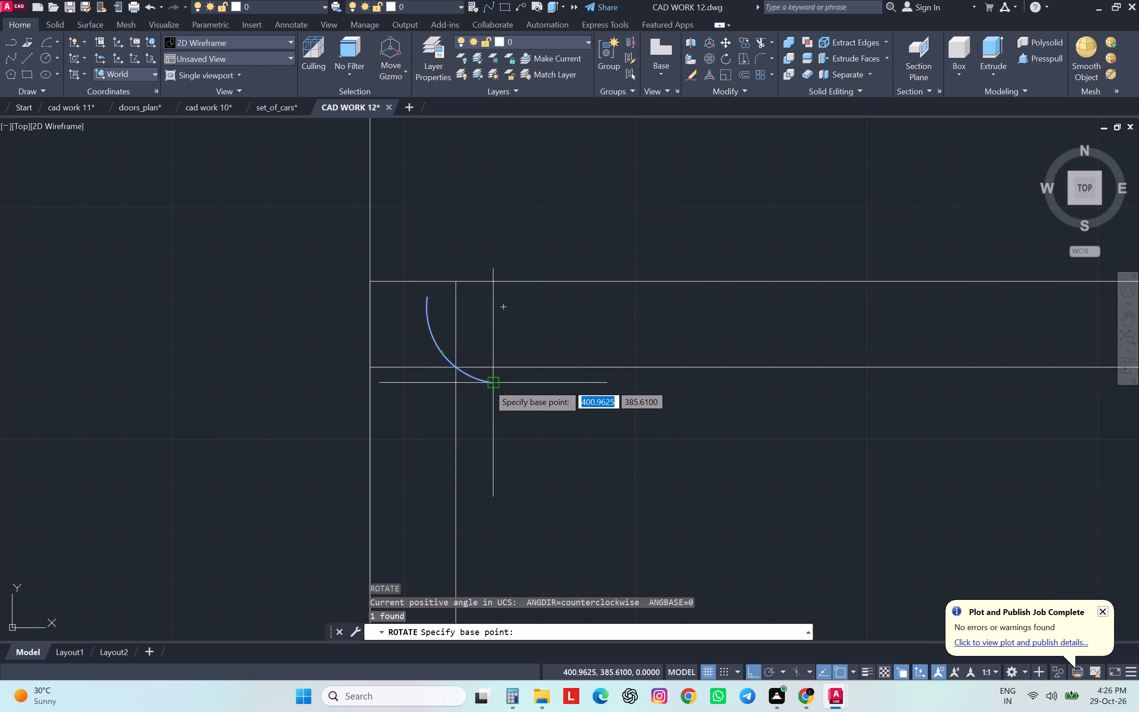
{"action": "left_click", "coordinate": [489, 384]}
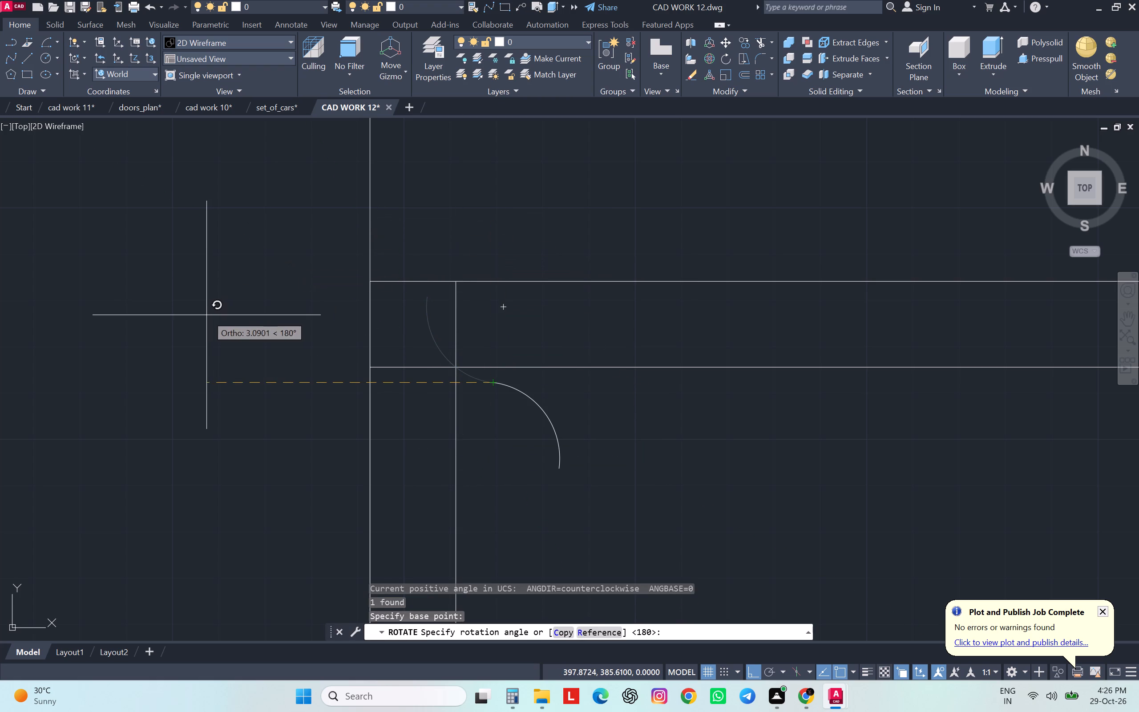
{"action": "left_click", "coordinate": [475, 497]}
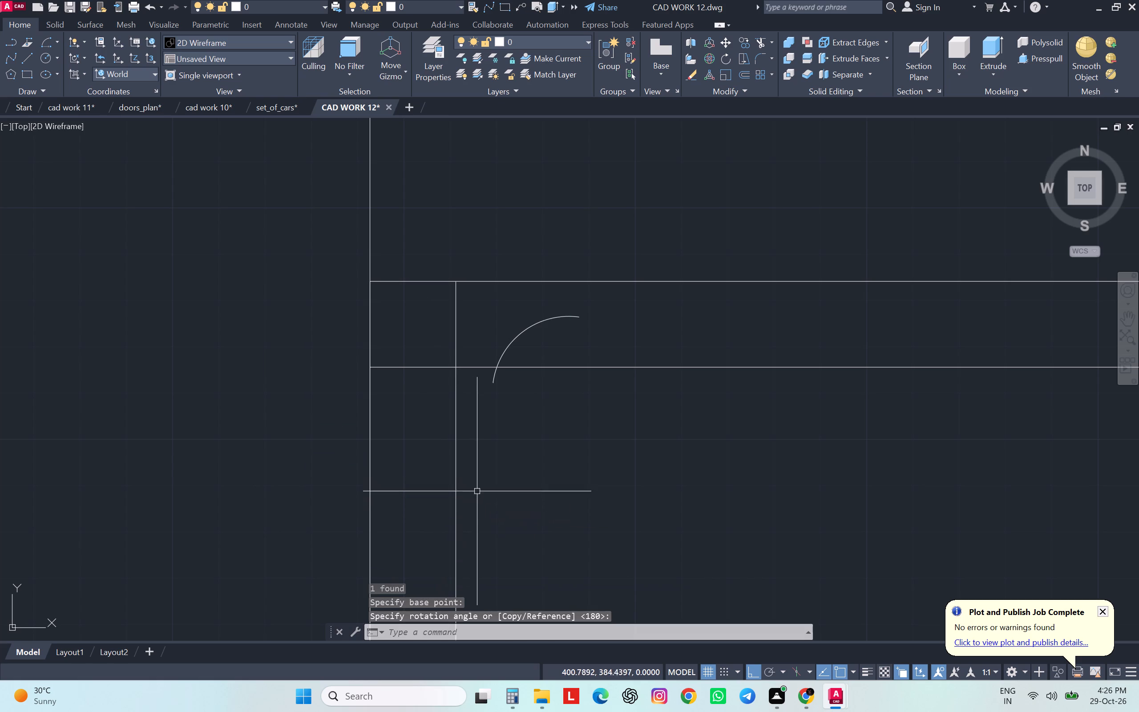
Move the top-left corner arc by its lower end to the left end of the stove's inner horizontal line.
{"action": "left_click", "coordinate": [509, 350]}
{"action": "key", "text": "m"}
{"action": "key", "text": "Return"}
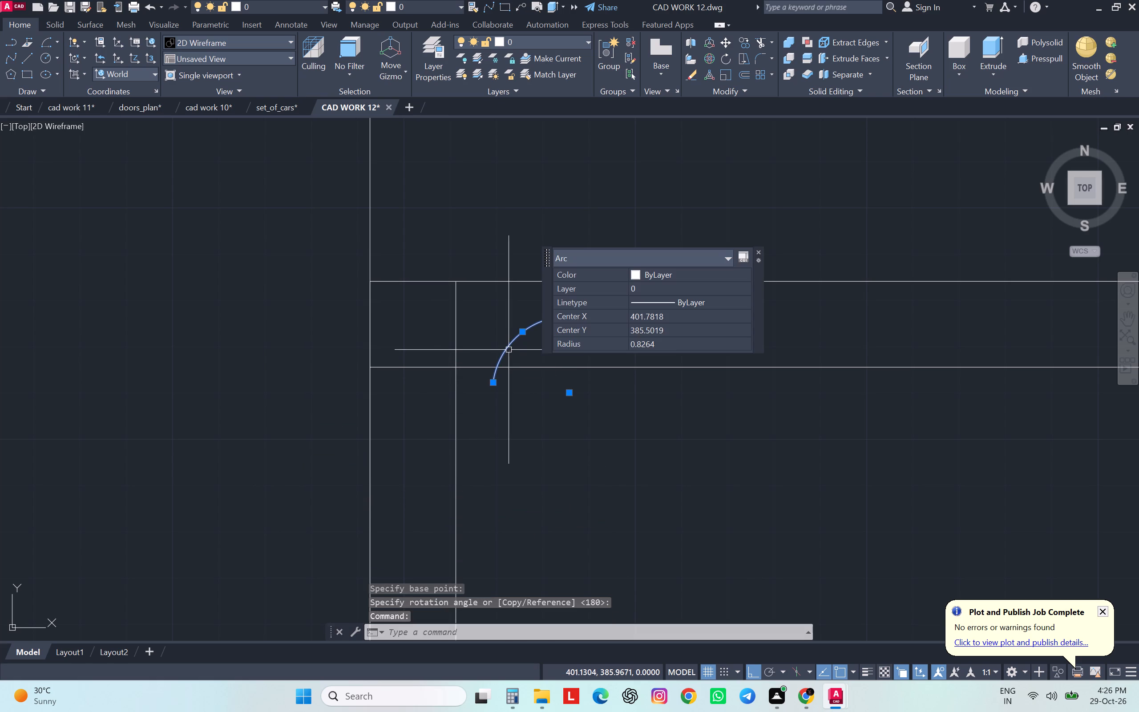
{"action": "left_click", "coordinate": [496, 381]}
{"action": "left_click", "coordinate": [368, 364]}
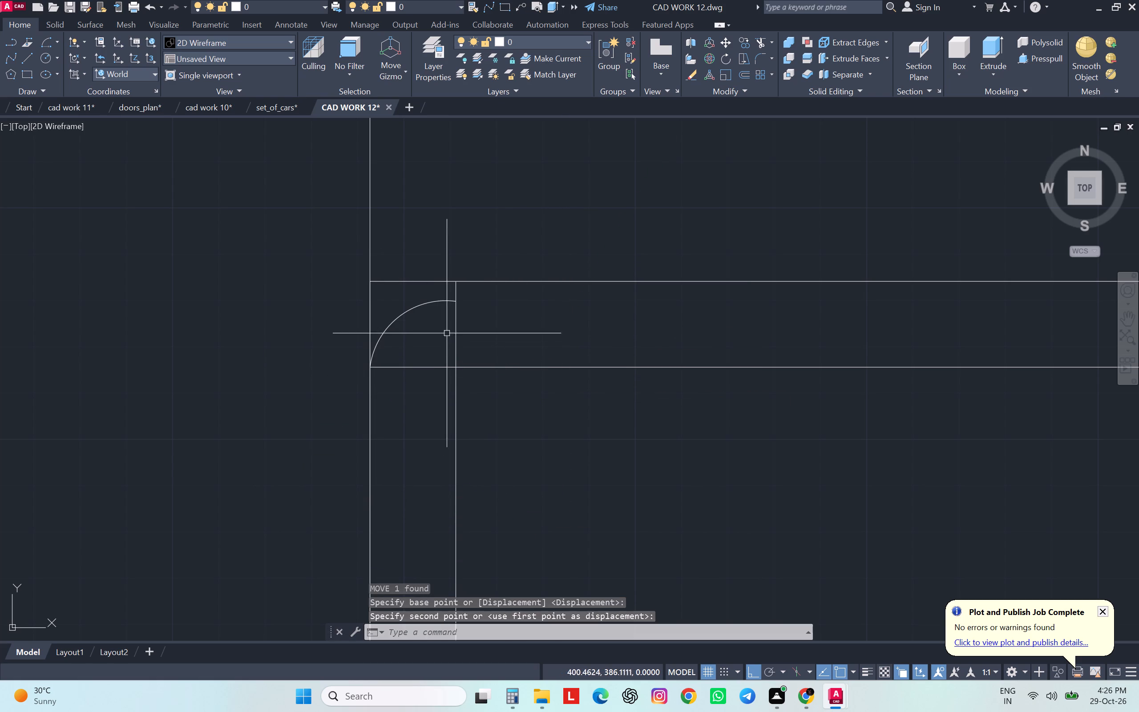
Stretch the top-left corner arc's upper end to the top end of the stove's inner vertical line.
{"action": "left_click", "coordinate": [443, 301]}
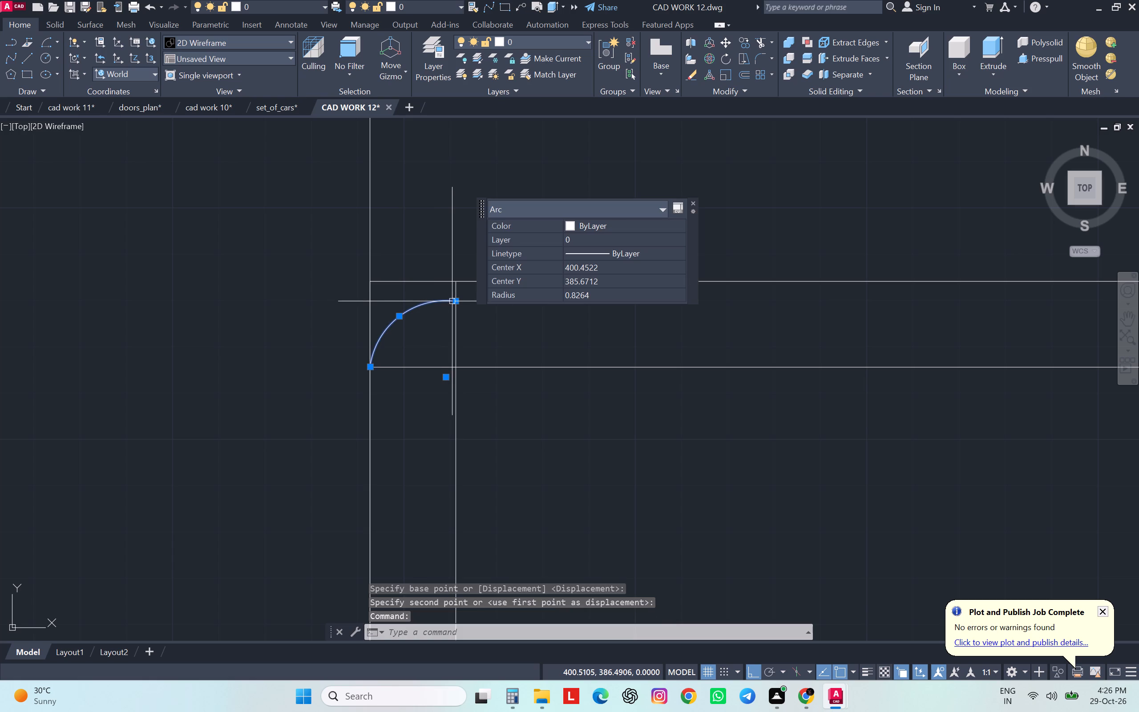
{"action": "left_click", "coordinate": [455, 301]}
{"action": "left_click", "coordinate": [456, 287]}
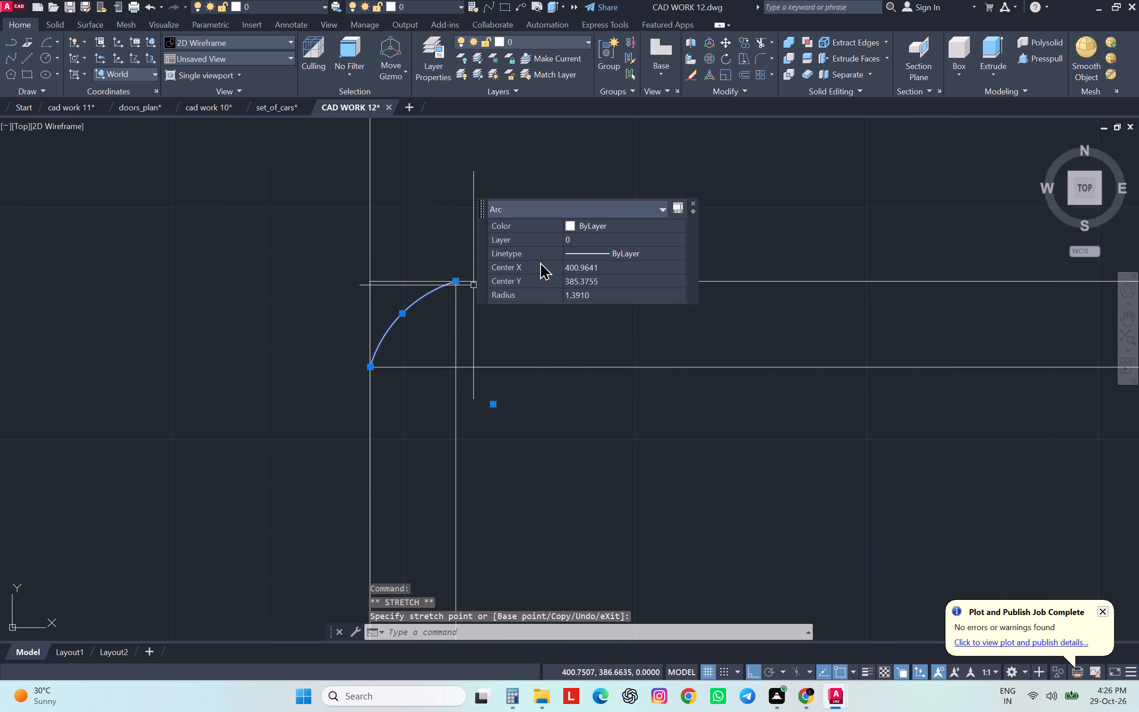
{"action": "key", "text": "Escape"}
{"action": "key", "text": "Escape"}
Rotate the stove frame's bottom-right corner arc 90° about its lower end.
{"action": "scroll", "coordinate": [630, 216], "scroll_direction": "down", "scroll_amount": 3}
{"action": "scroll", "coordinate": [677, 247], "scroll_direction": "down", "scroll_amount": 1}
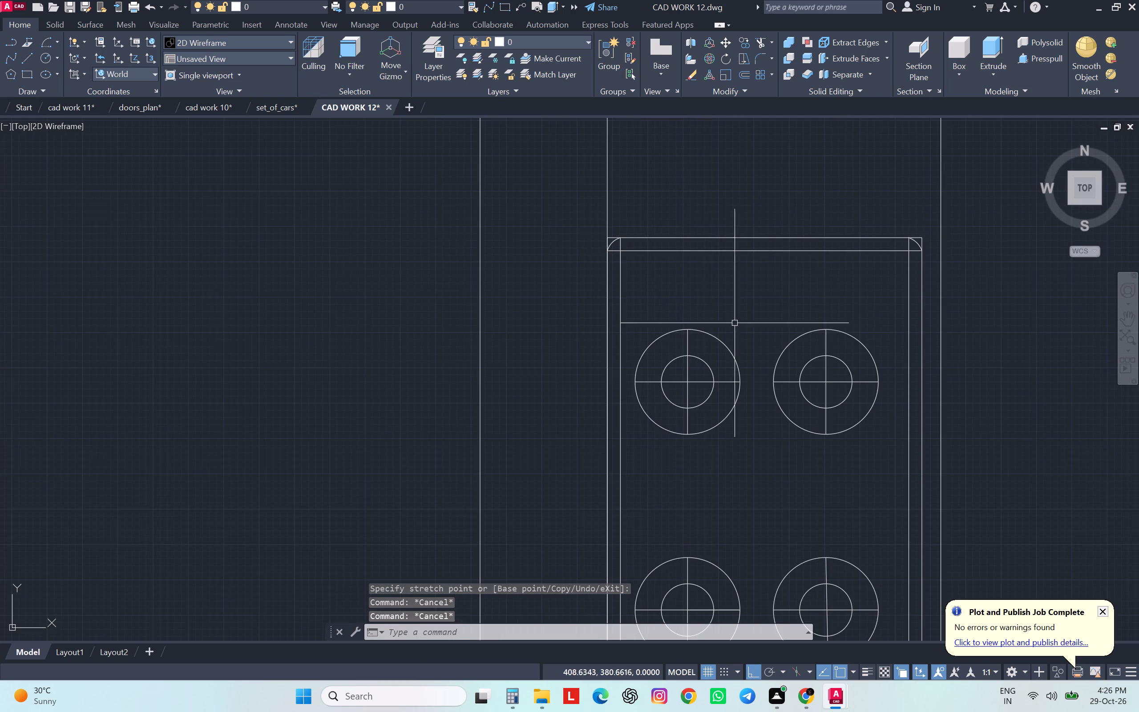
{"action": "scroll", "coordinate": [770, 296], "scroll_direction": "down", "scroll_amount": 2}
{"action": "scroll", "coordinate": [770, 296], "scroll_direction": "up", "scroll_amount": 2}
{"action": "middle_click_drag", "start_coordinate": [783, 441], "coordinate": [766, 418]}
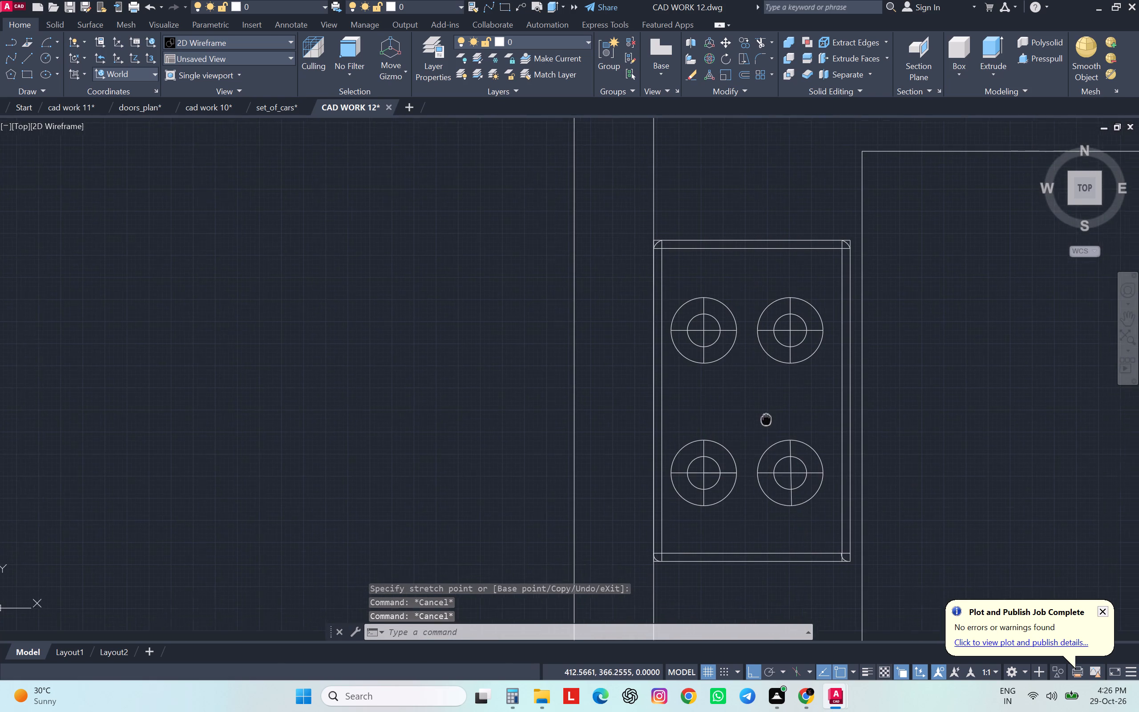
{"action": "middle_click_drag", "start_coordinate": [766, 418], "coordinate": [713, 348]}
{"action": "scroll", "coordinate": [795, 486], "scroll_direction": "up", "scroll_amount": 5}
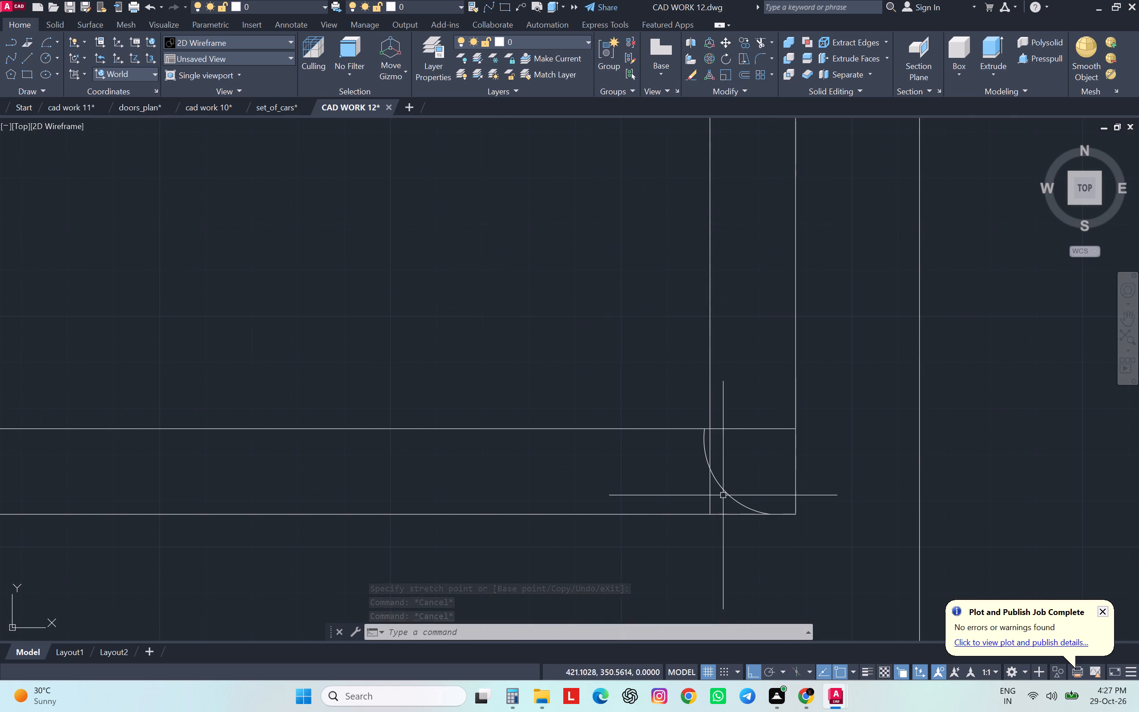
{"action": "left_click", "coordinate": [731, 495]}
{"action": "type", "text": "RO"}
{"action": "key", "text": "Return"}
{"action": "left_click", "coordinate": [770, 515]}
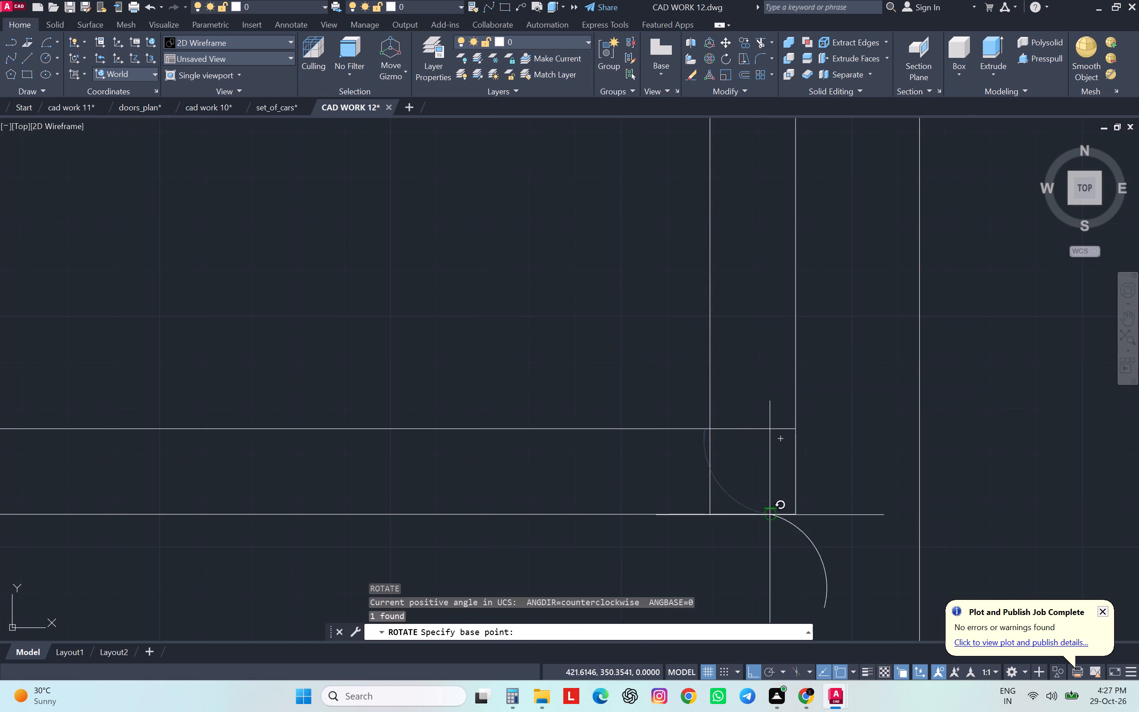
{"action": "left_click", "coordinate": [768, 411]}
Move the bottom-right corner arc by its lower end to the bottom end of the stove's inner vertical line.
{"action": "left_click", "coordinate": [768, 547]}
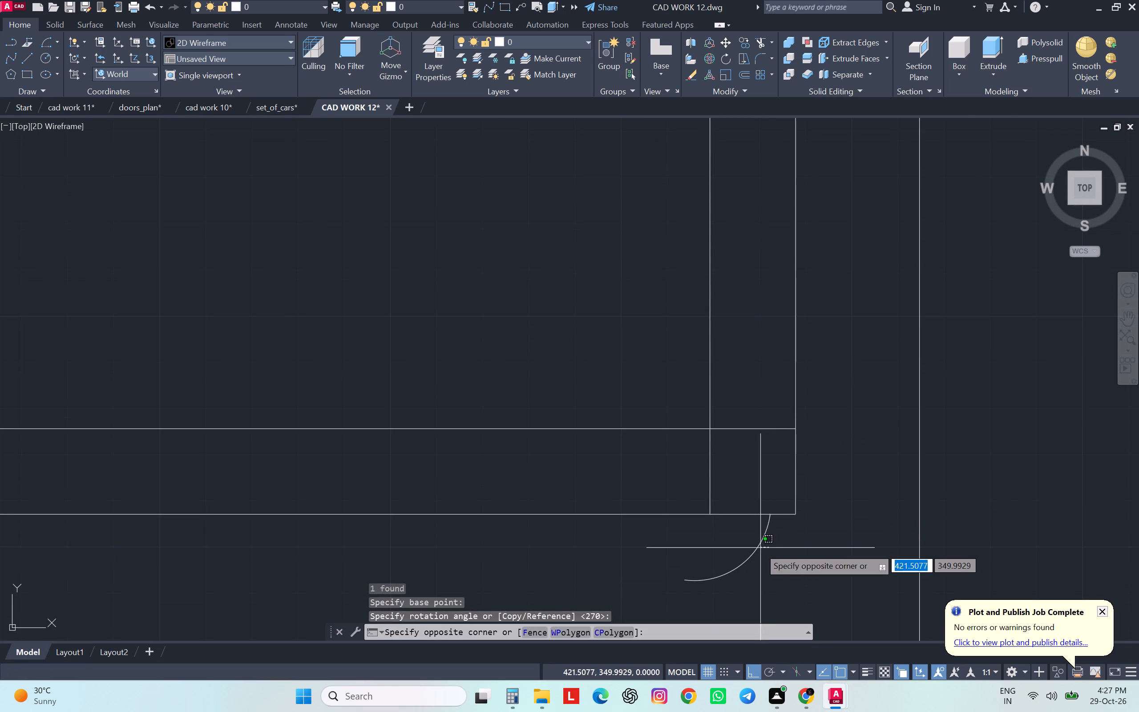
{"action": "left_click", "coordinate": [756, 548]}
{"action": "key", "text": "m"}
{"action": "key", "text": "Return"}
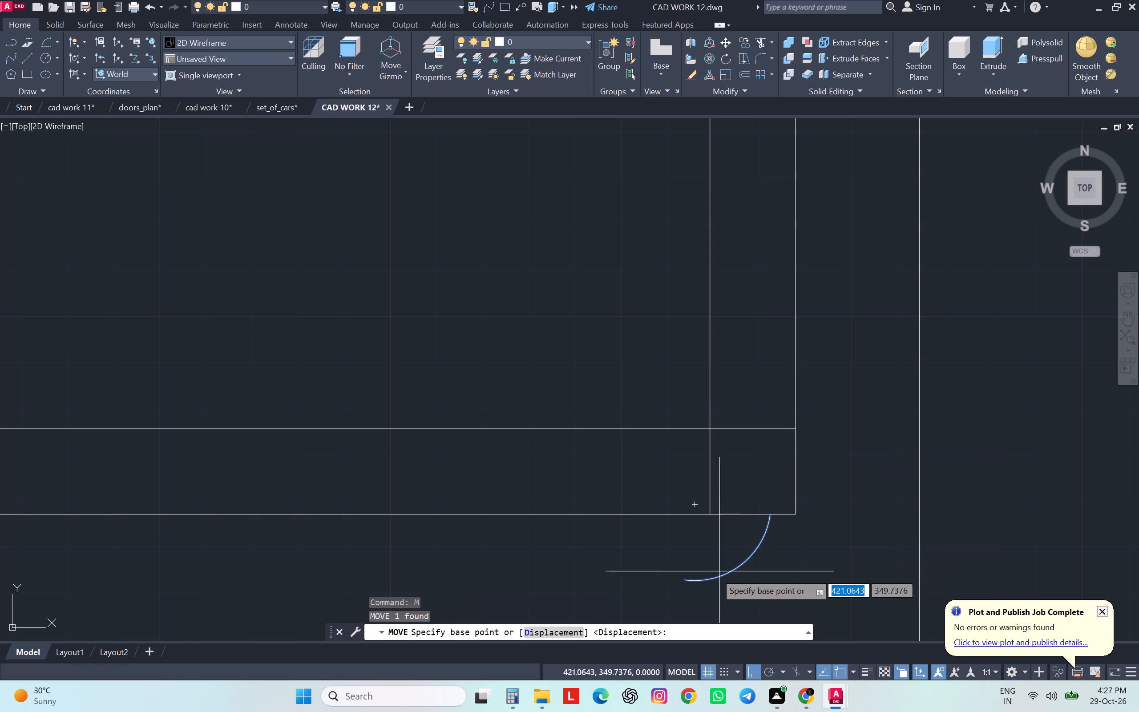
{"action": "left_click_drag", "start_coordinate": [686, 584], "coordinate": [691, 577]}
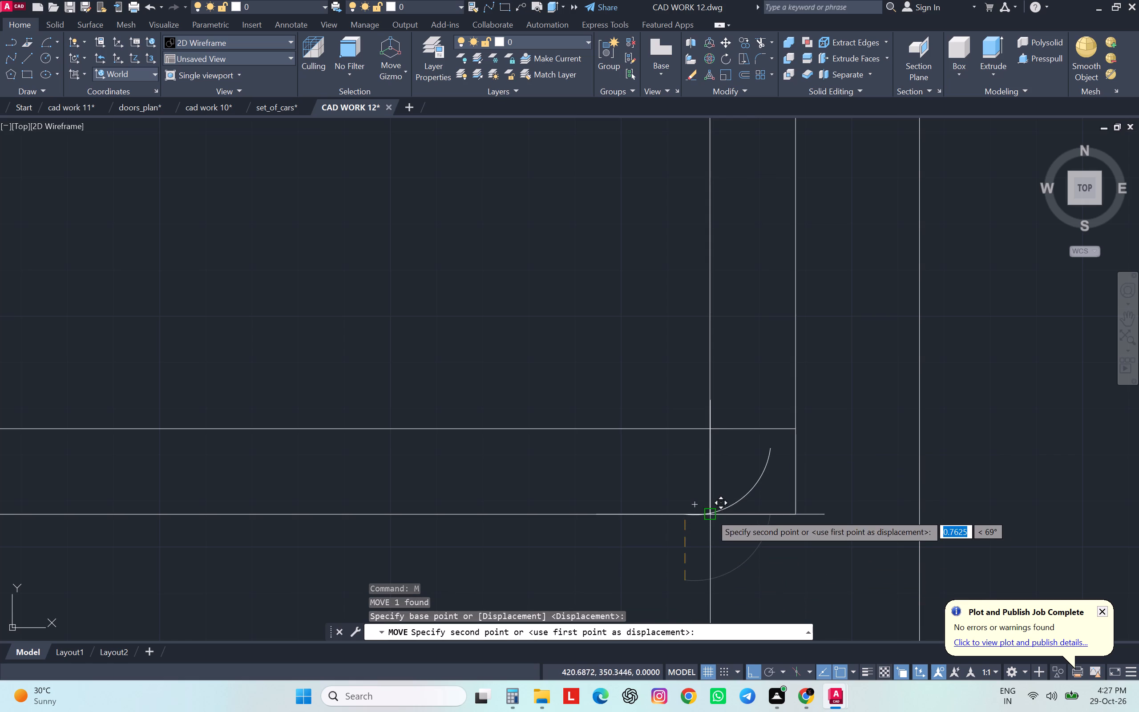
{"action": "left_click", "coordinate": [711, 514]}
Move the bottom-right corner arc by its upper end to the right end of the stove's inner horizontal line.
{"action": "left_click", "coordinate": [783, 486]}
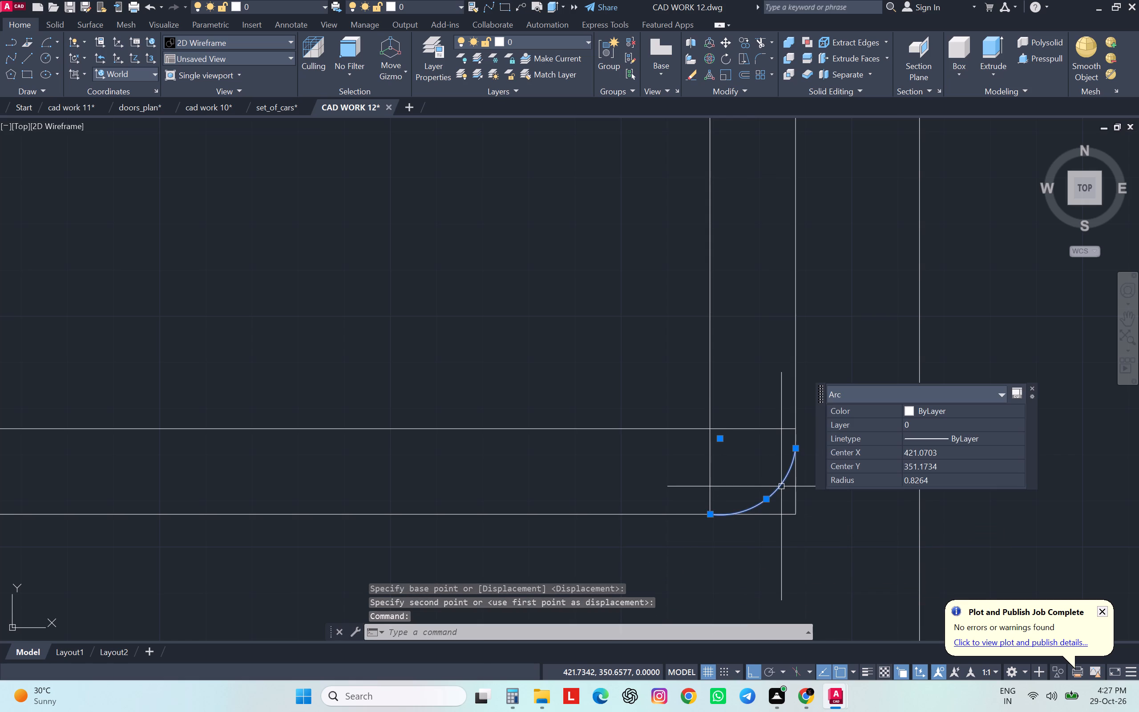
{"action": "type", "text": "M"}
{"action": "key", "text": "space"}
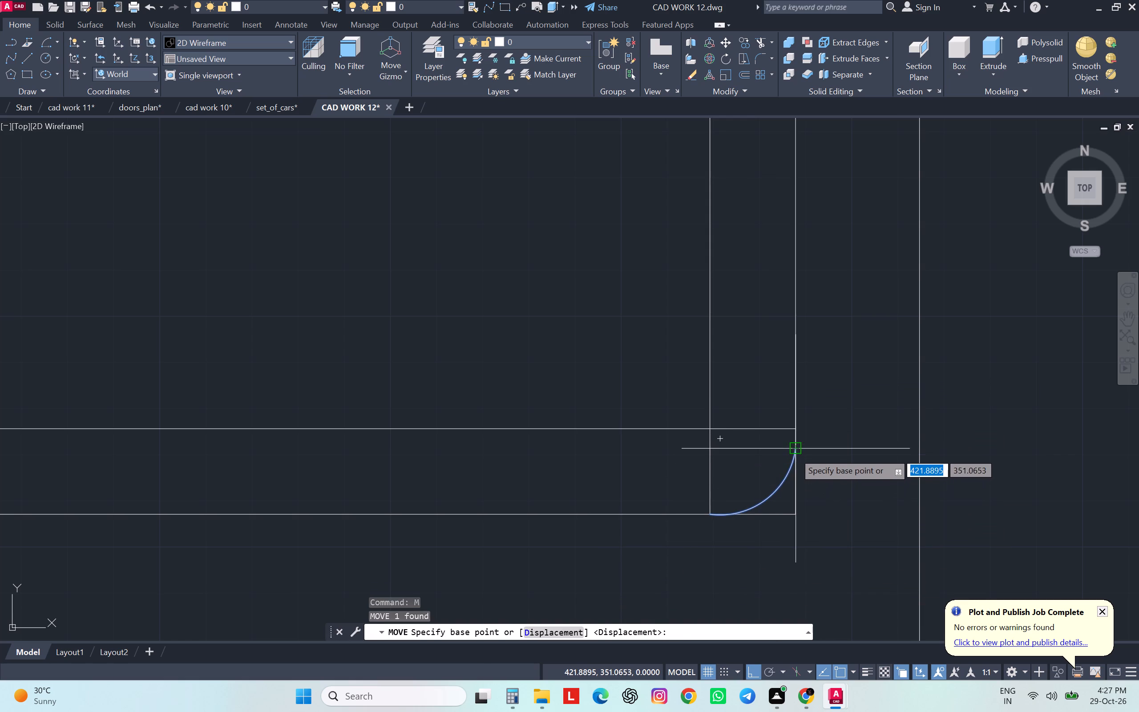
{"action": "left_click", "coordinate": [794, 453]}
{"action": "left_click", "coordinate": [791, 433]}
{"action": "key", "text": "Escape"}
{"action": "key", "text": "Escape"}
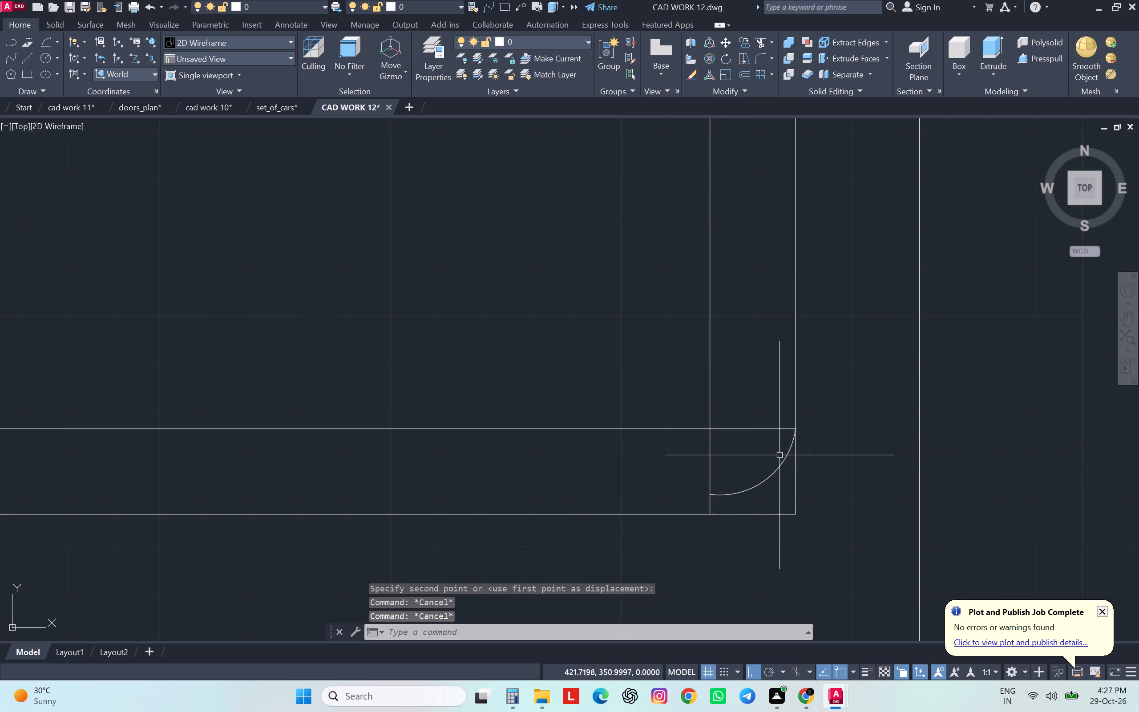
{"action": "key", "text": "Escape"}
Stretch the bottom-right corner arc's lower end to the bottom end of the stove's inner vertical line.
{"action": "left_click", "coordinate": [775, 473]}
{"action": "left_click", "coordinate": [709, 494]}
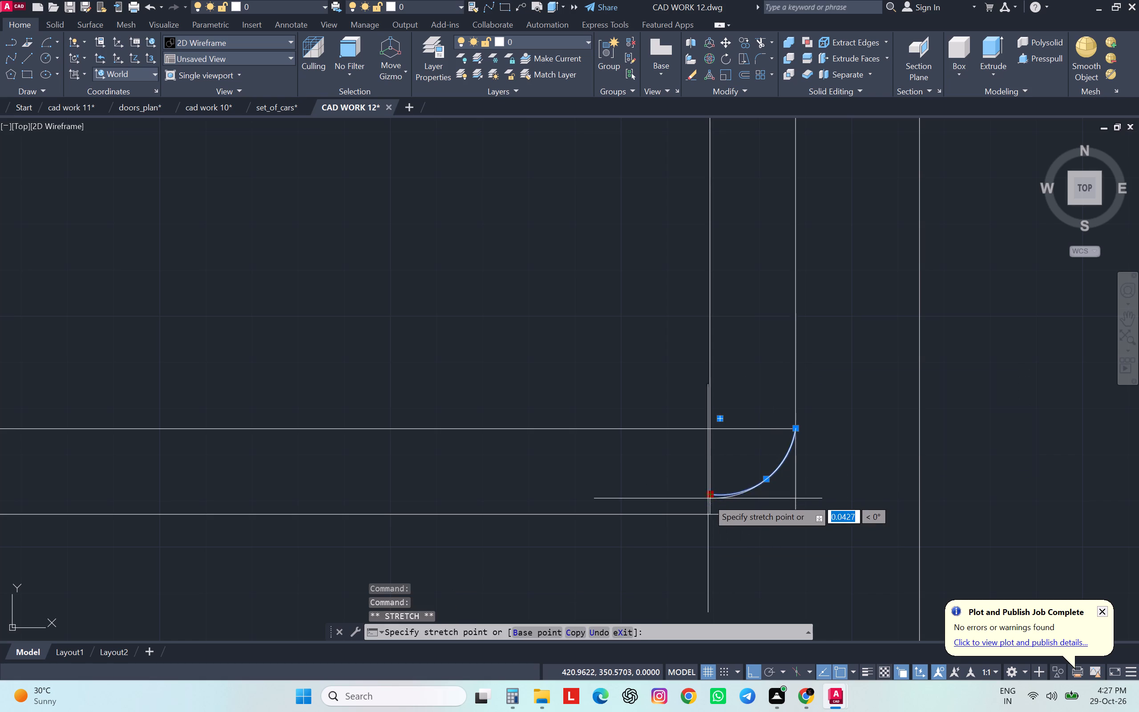
{"action": "left_click", "coordinate": [708, 513]}
{"action": "key", "text": "Escape"}
{"action": "key", "text": "Escape"}
{"action": "key", "text": "Escape"}
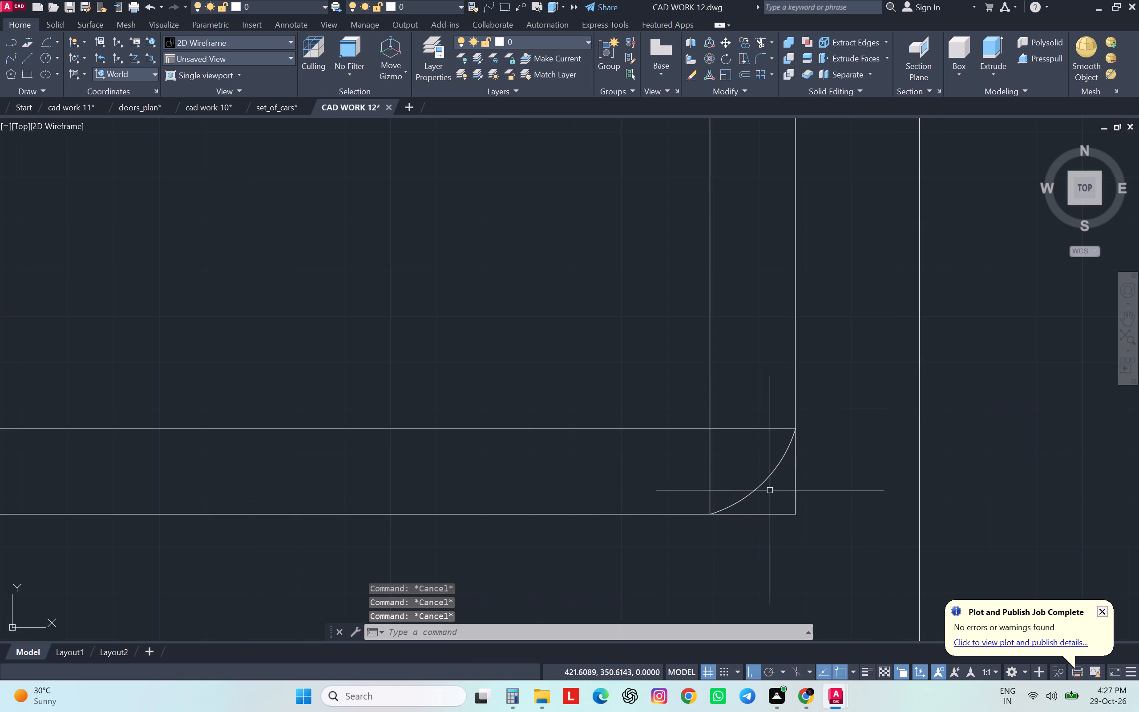
Stretch the bottom-left corner arc's lower end to the bottom end of the stove's inner vertical line.
{"action": "scroll", "coordinate": [738, 359], "scroll_direction": "down", "scroll_amount": 10}
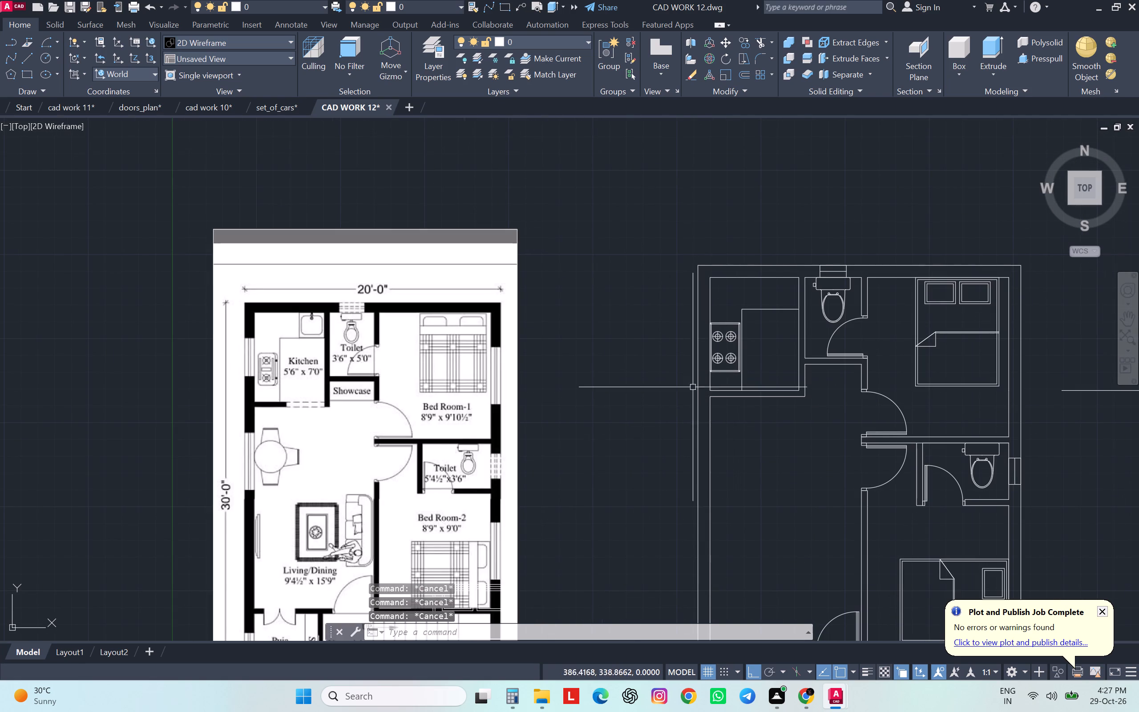
{"action": "scroll", "coordinate": [719, 362], "scroll_direction": "down", "scroll_amount": 1}
{"action": "scroll", "coordinate": [719, 361], "scroll_direction": "up", "scroll_amount": 3}
{"action": "scroll", "coordinate": [719, 384], "scroll_direction": "down", "scroll_amount": 1}
{"action": "scroll", "coordinate": [719, 384], "scroll_direction": "up", "scroll_amount": 3}
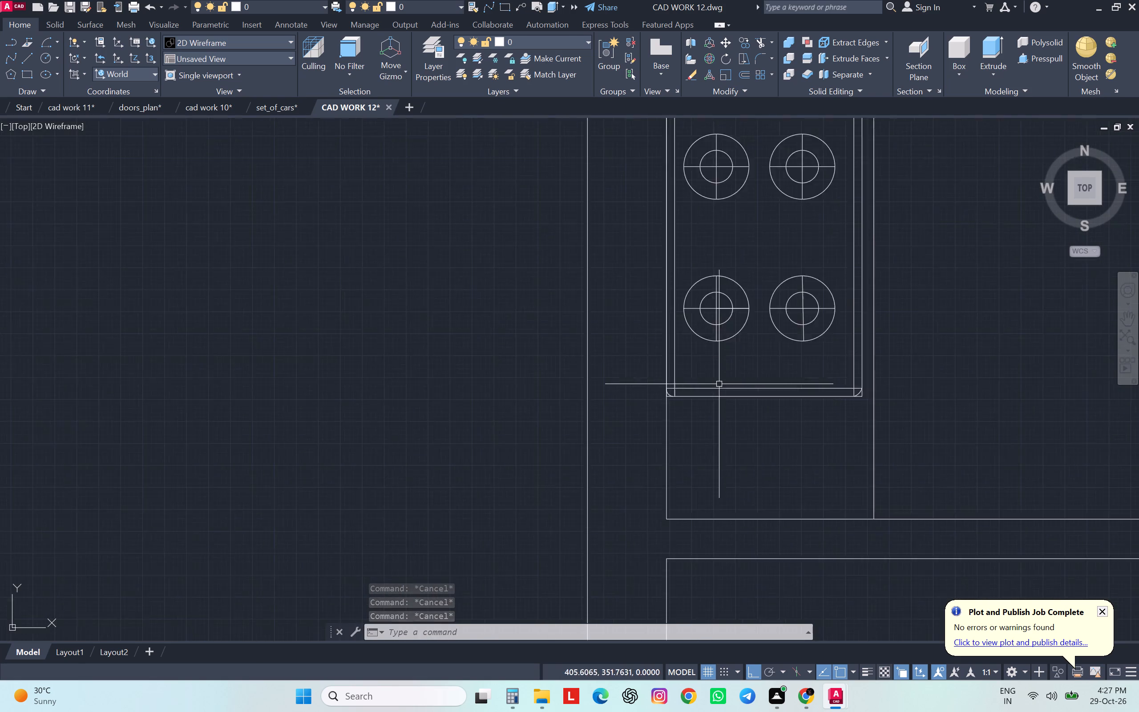
{"action": "scroll", "coordinate": [719, 384], "scroll_direction": "up", "scroll_amount": 1}
{"action": "scroll", "coordinate": [643, 410], "scroll_direction": "down", "scroll_amount": 1}
{"action": "scroll", "coordinate": [643, 410], "scroll_direction": "up", "scroll_amount": 3}
{"action": "scroll", "coordinate": [643, 410], "scroll_direction": "down", "scroll_amount": 1}
{"action": "scroll", "coordinate": [643, 410], "scroll_direction": "up", "scroll_amount": 1}
{"action": "scroll", "coordinate": [643, 410], "scroll_direction": "down", "scroll_amount": 2}
{"action": "scroll", "coordinate": [643, 410], "scroll_direction": "up", "scroll_amount": 2}
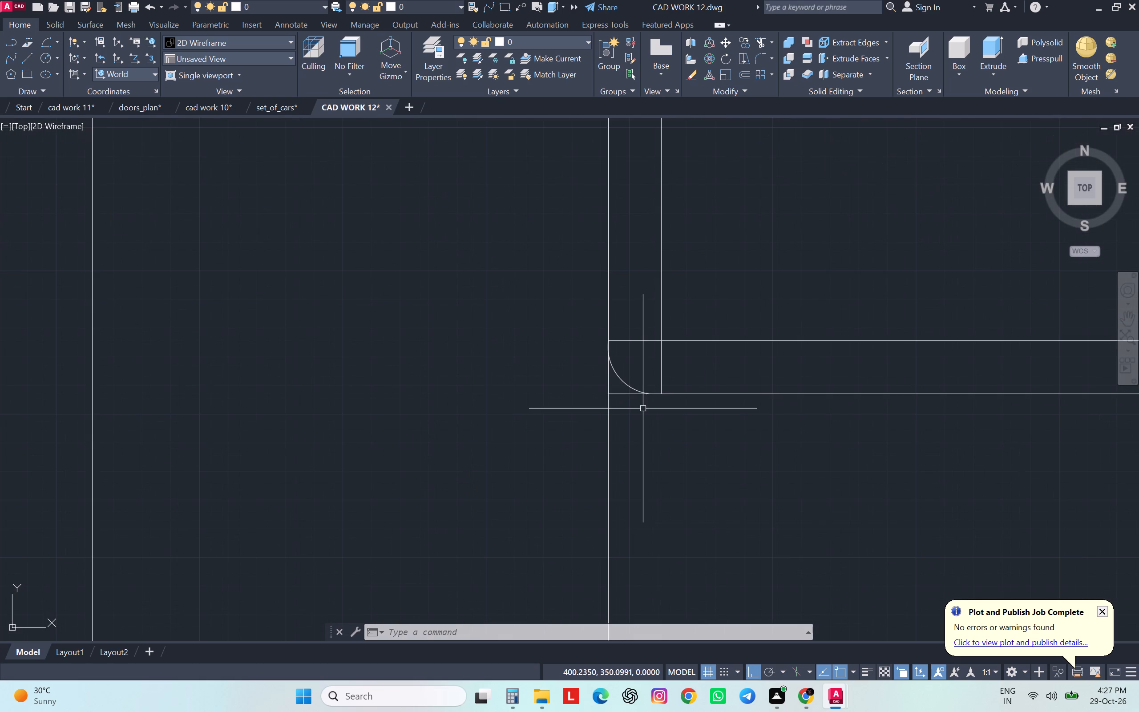
{"action": "left_click", "coordinate": [627, 387]}
{"action": "left_click", "coordinate": [649, 392]}
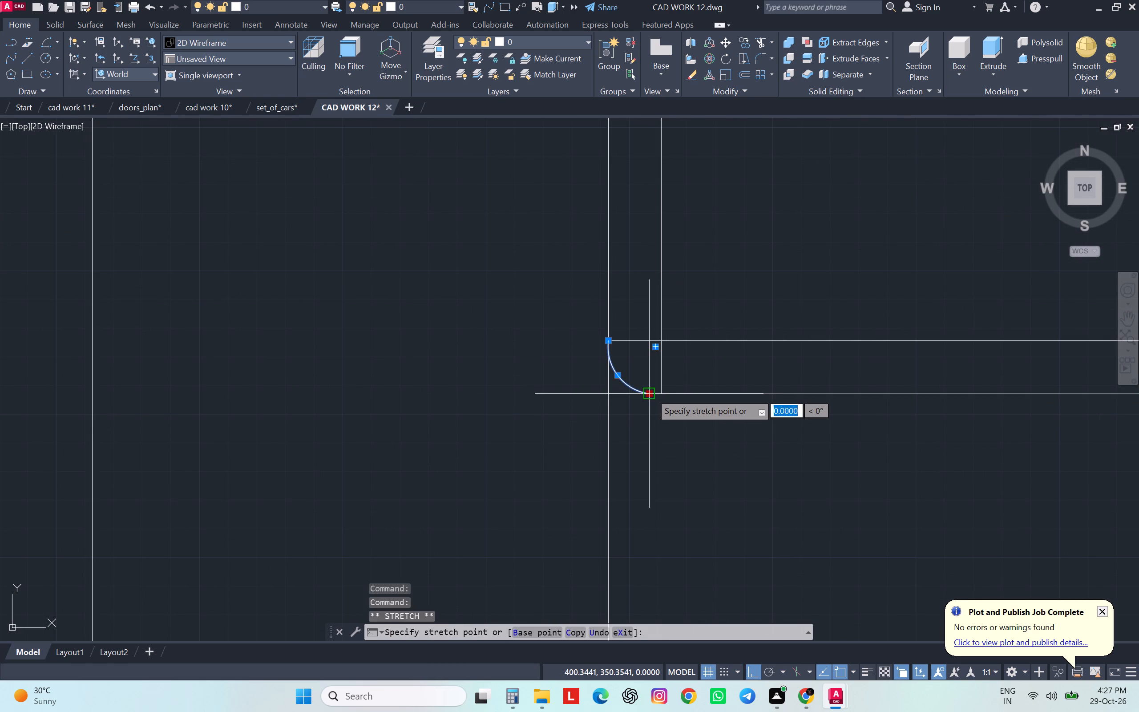
{"action": "left_click", "coordinate": [658, 395]}
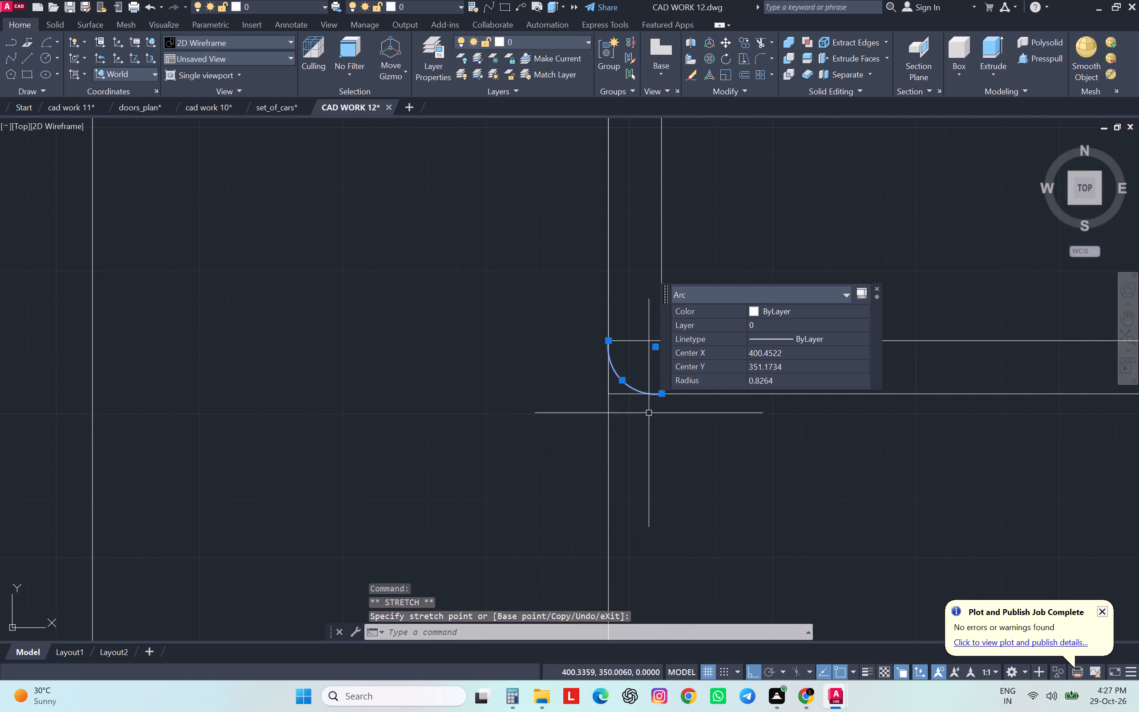
{"action": "key", "text": "Escape"}
{"action": "key", "text": "Escape"}
{"action": "key", "text": "Escape"}
{"action": "key", "text": "Escape"}
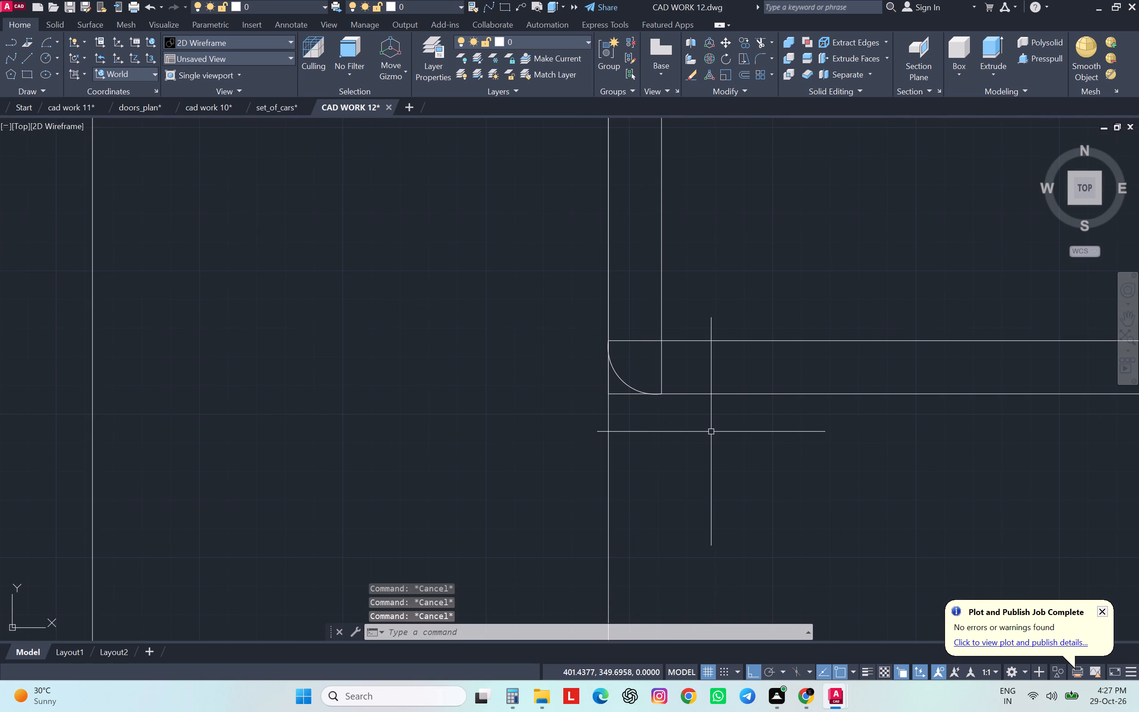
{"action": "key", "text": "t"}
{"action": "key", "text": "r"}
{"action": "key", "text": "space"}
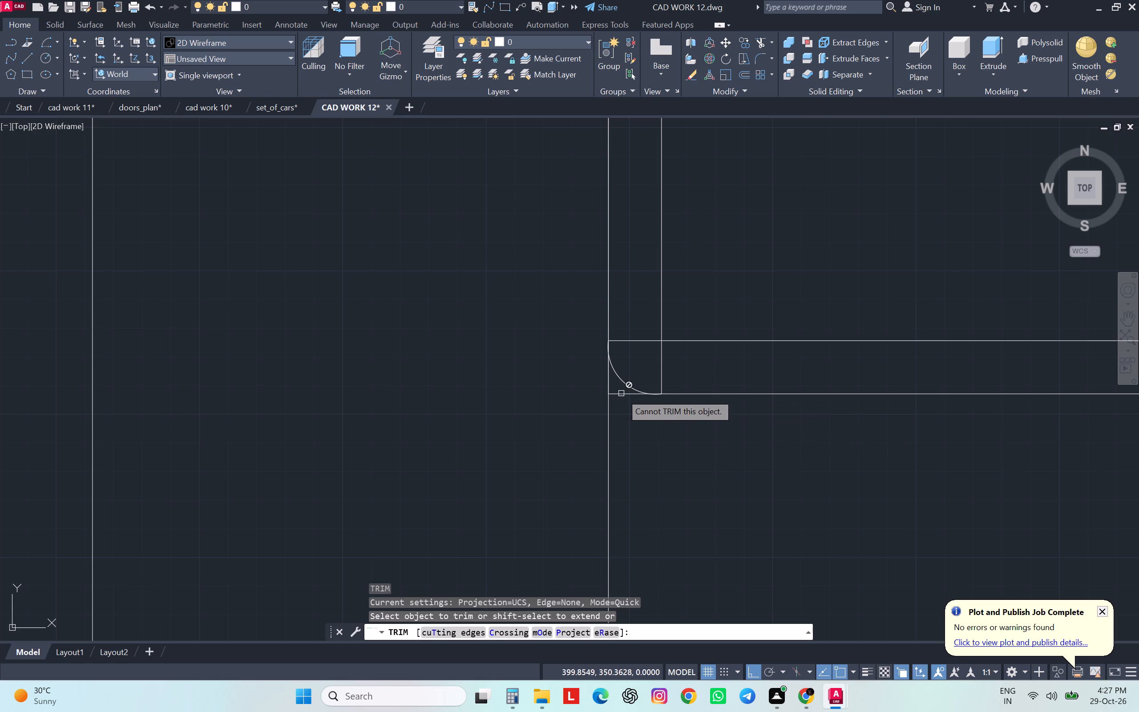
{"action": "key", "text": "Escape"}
Explode the stove block so its frame lines can be edited separately.
{"action": "left_click", "coordinate": [621, 393]}
{"action": "type", "text": "X"}
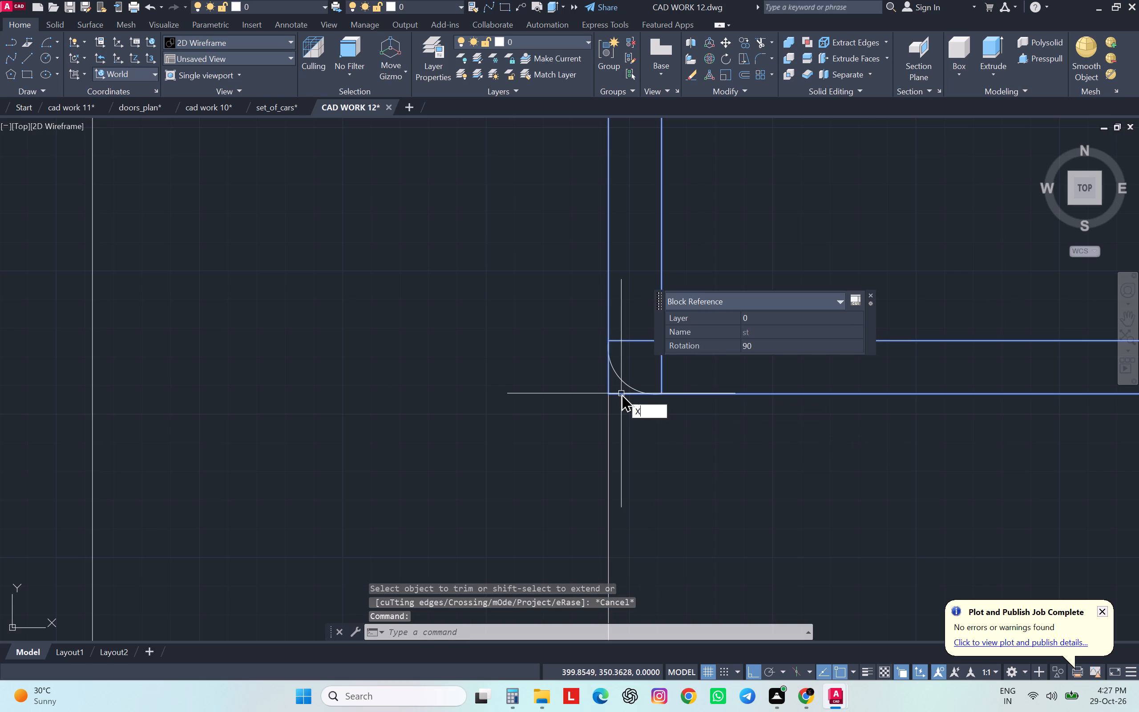
{"action": "key", "text": "space"}
Trim the square outer corner and the crossing inner line ends at the stove frame's bottom-left arc.
{"action": "type", "text": "TR"}
{"action": "key", "text": "space"}
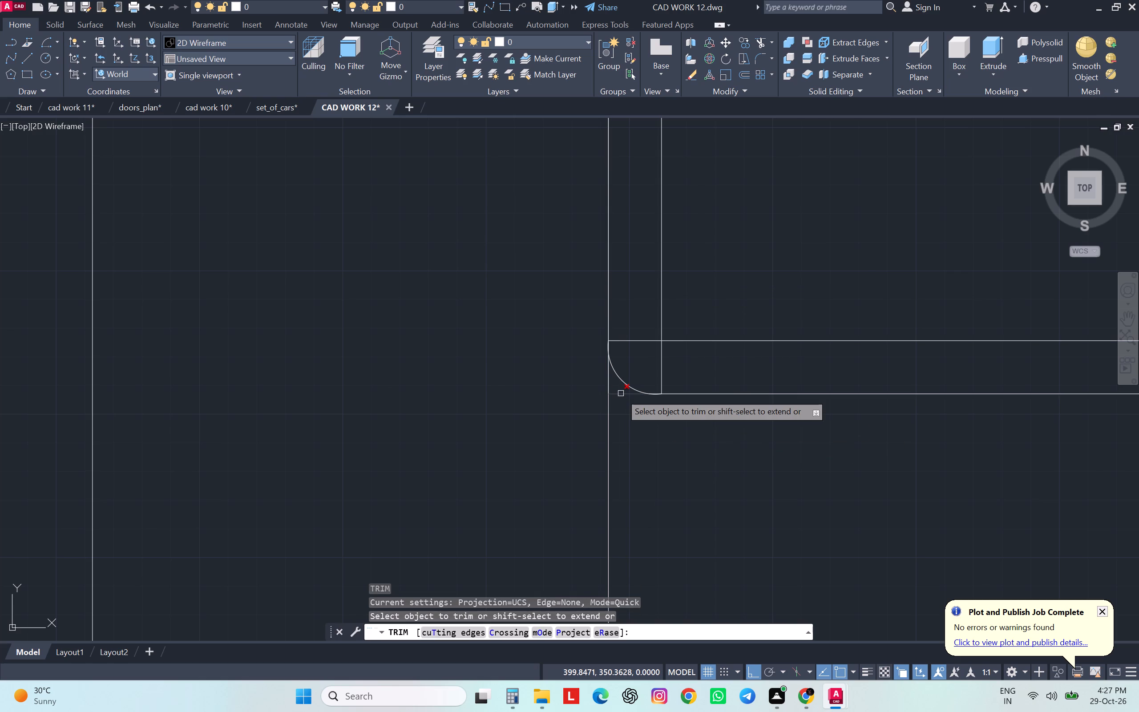
{"action": "left_click", "coordinate": [621, 393]}
{"action": "scroll", "coordinate": [622, 393], "scroll_direction": "up", "scroll_amount": 3}
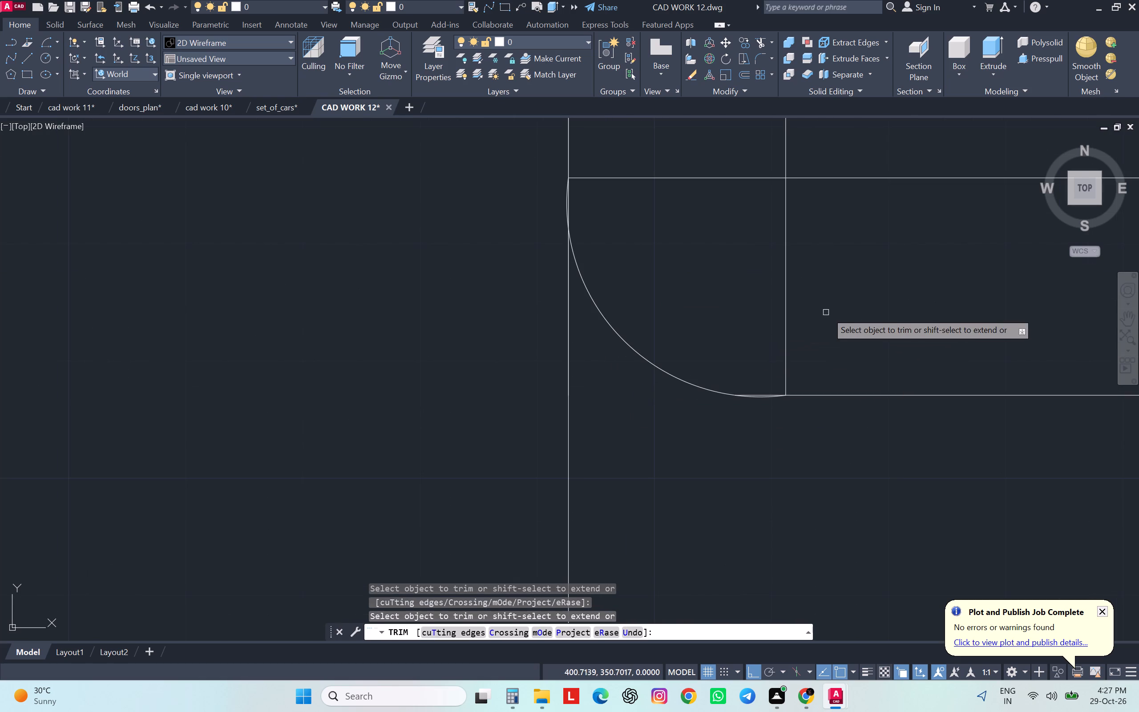
{"action": "scroll", "coordinate": [829, 311], "scroll_direction": "up", "scroll_amount": 2}
{"action": "left_click_drag", "start_coordinate": [829, 311], "coordinate": [820, 313]}
{"action": "scroll", "coordinate": [803, 318], "scroll_direction": "down", "scroll_amount": 6}
{"action": "left_click", "coordinate": [784, 296]}
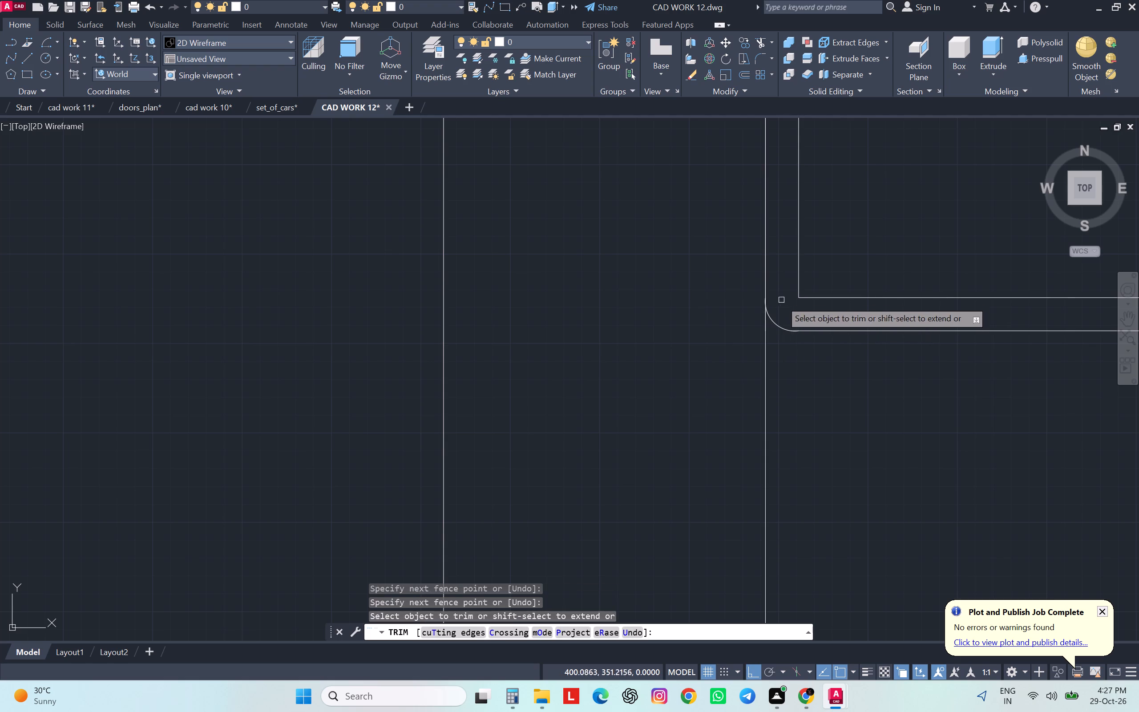
Trim the square outer corner and the crossing inner line ends at the stove frame's bottom-right arc.
{"action": "scroll", "coordinate": [778, 302], "scroll_direction": "down", "scroll_amount": 3}
{"action": "scroll", "coordinate": [973, 305], "scroll_direction": "down", "scroll_amount": 1}
{"action": "scroll", "coordinate": [973, 305], "scroll_direction": "up", "scroll_amount": 6}
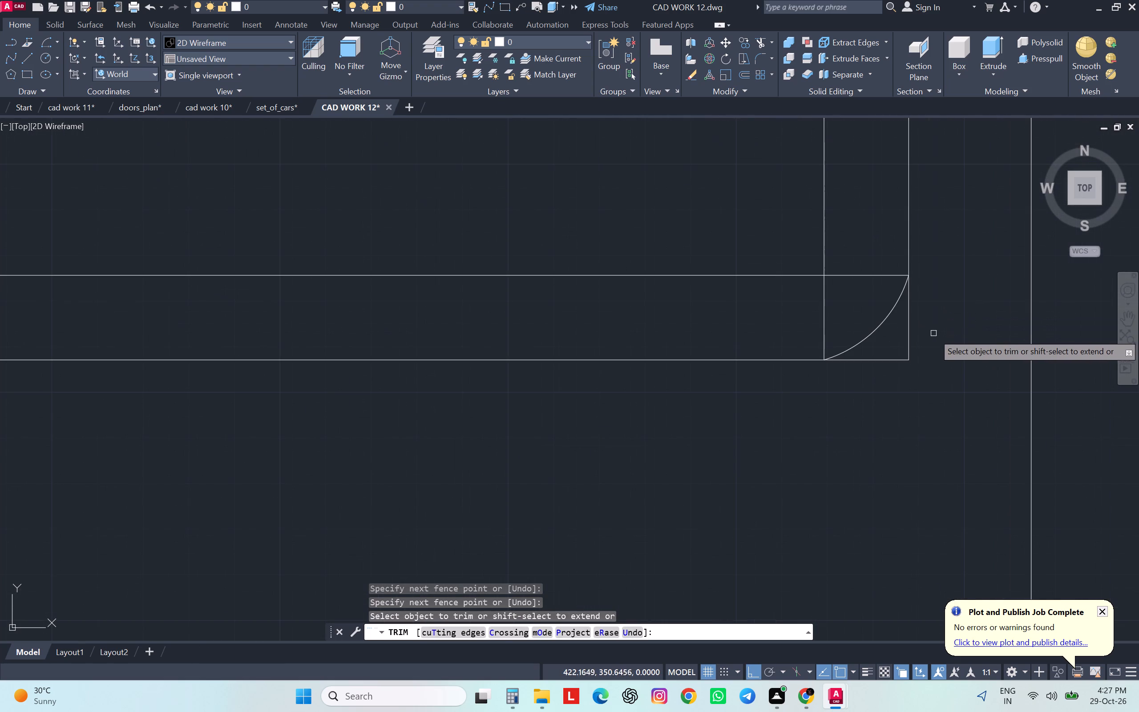
{"action": "left_click", "coordinate": [932, 334]}
{"action": "left_click", "coordinate": [872, 372]}
{"action": "left_click", "coordinate": [877, 251]}
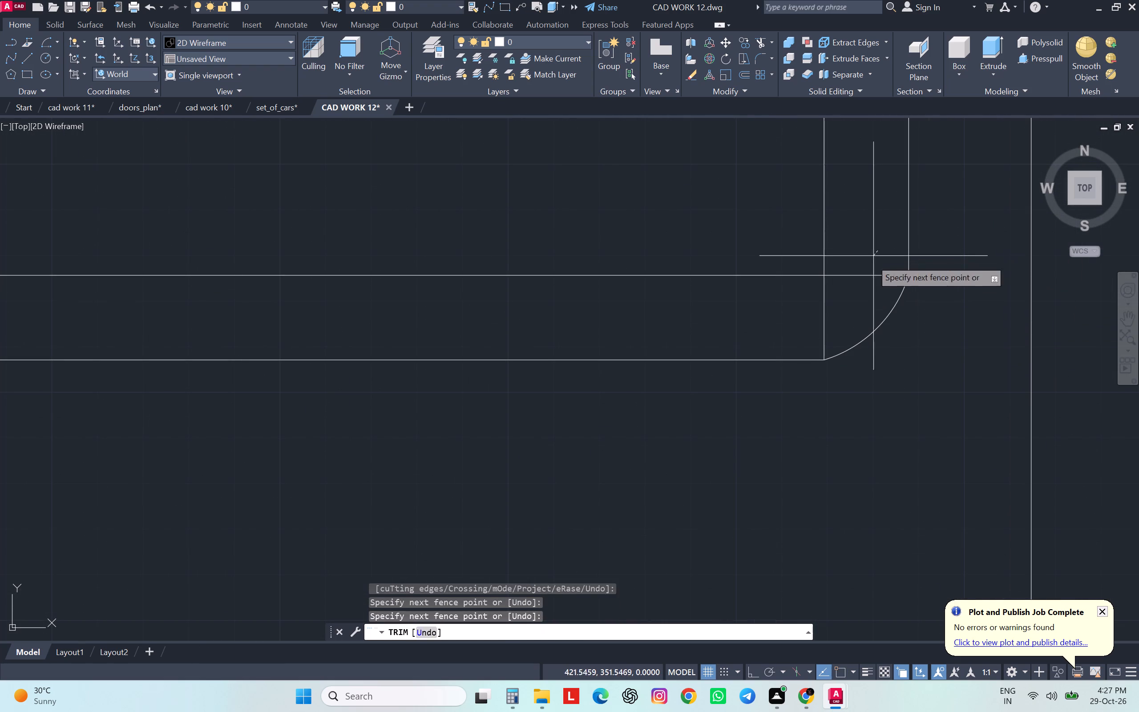
{"action": "left_click", "coordinate": [812, 320]}
Trim the square outer corner and the crossing inner line ends at the stove frame's top-right arc.
{"action": "scroll", "coordinate": [901, 398], "scroll_direction": "down", "scroll_amount": 3}
{"action": "scroll", "coordinate": [901, 410], "scroll_direction": "up", "scroll_amount": 1}
{"action": "scroll", "coordinate": [901, 411], "scroll_direction": "down", "scroll_amount": 1}
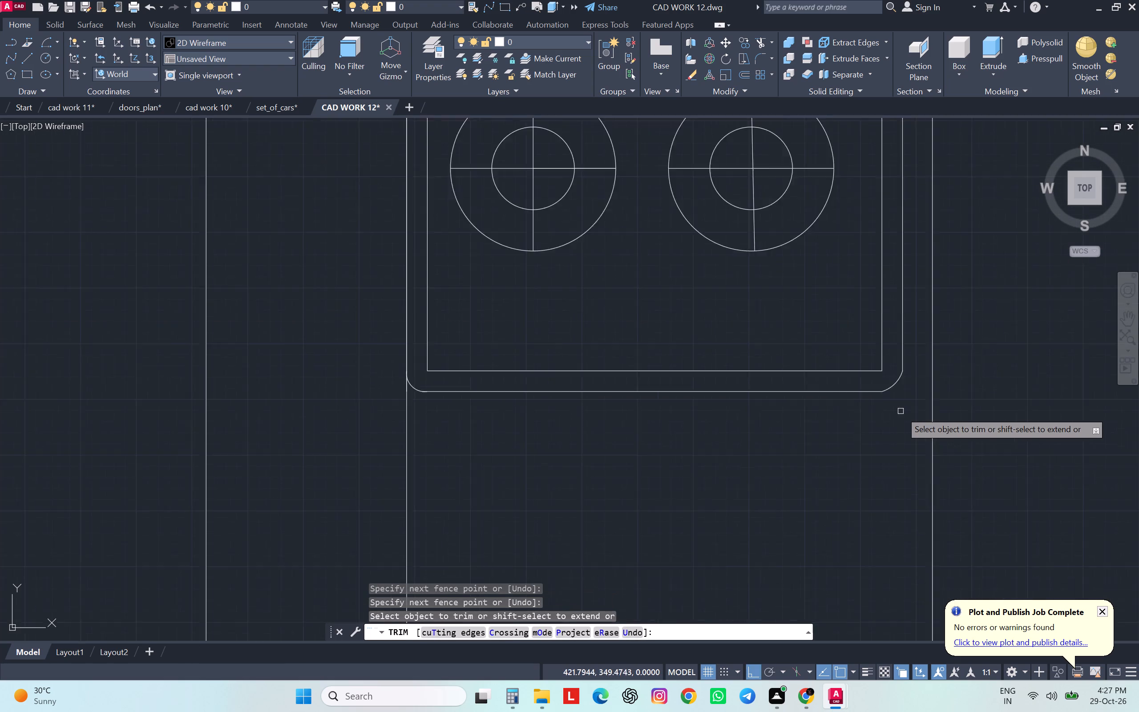
{"action": "scroll", "coordinate": [901, 411], "scroll_direction": "down", "scroll_amount": 2}
{"action": "middle_click_drag", "start_coordinate": [911, 376], "coordinate": [840, 499]}
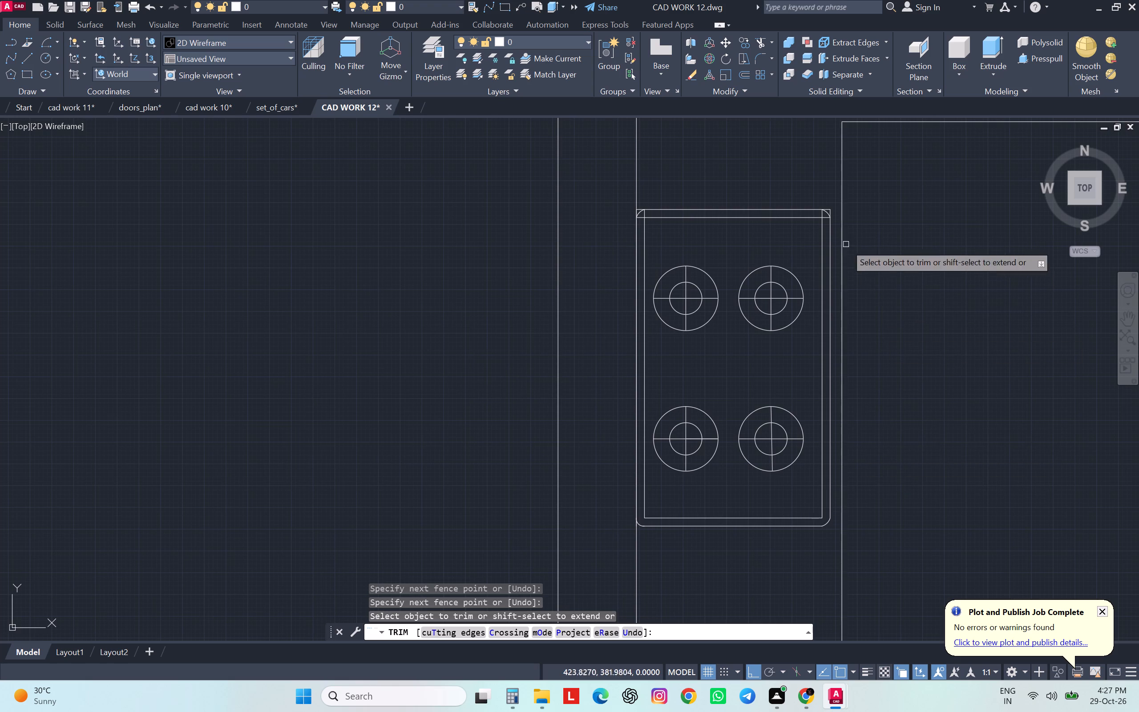
{"action": "scroll", "coordinate": [823, 206], "scroll_direction": "up", "scroll_amount": 5}
{"action": "left_click", "coordinate": [869, 222]}
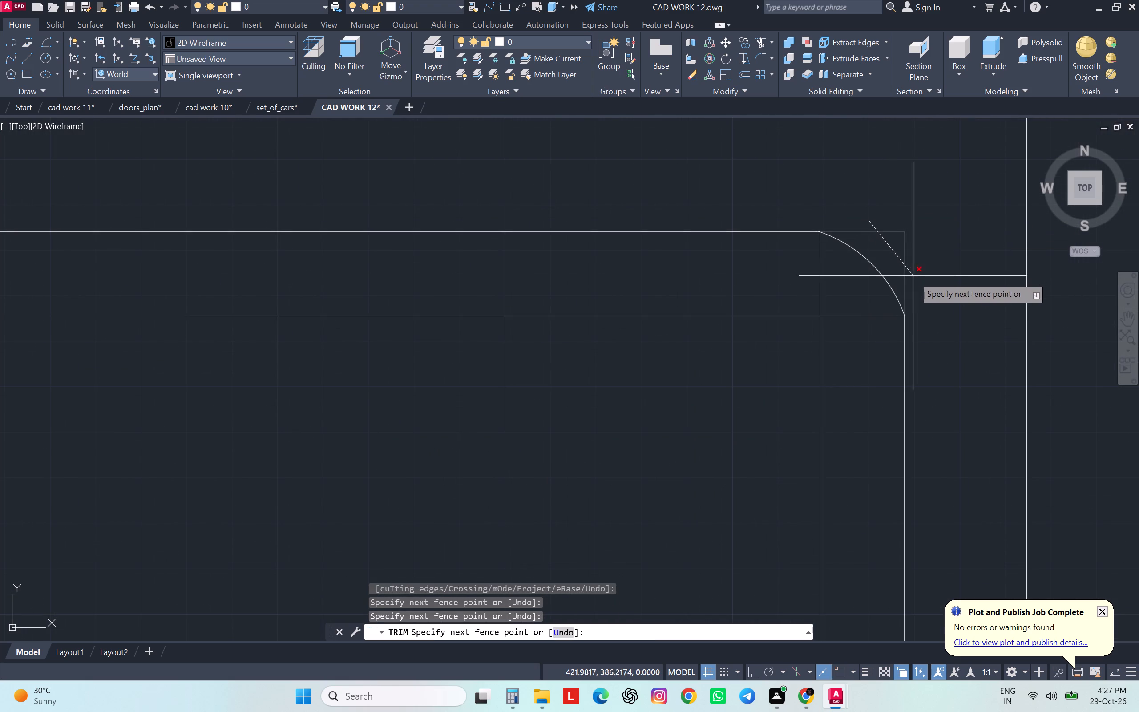
{"action": "left_click", "coordinate": [913, 276]}
{"action": "left_click", "coordinate": [874, 350]}
{"action": "left_click", "coordinate": [804, 288]}
Trim the square outer corner and the crossing inner line ends at the stove frame's top-left arc.
{"action": "scroll", "coordinate": [856, 293], "scroll_direction": "down", "scroll_amount": 4}
{"action": "scroll", "coordinate": [862, 296], "scroll_direction": "up", "scroll_amount": 1}
{"action": "scroll", "coordinate": [862, 296], "scroll_direction": "down", "scroll_amount": 2}
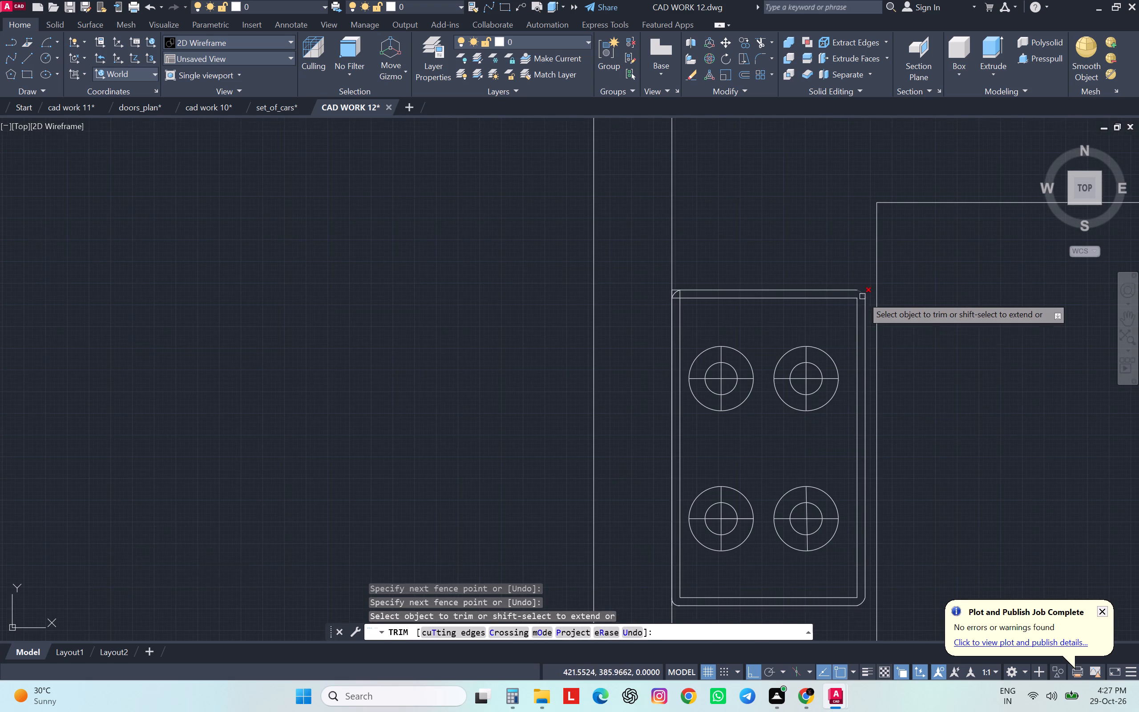
{"action": "scroll", "coordinate": [685, 294], "scroll_direction": "up", "scroll_amount": 5}
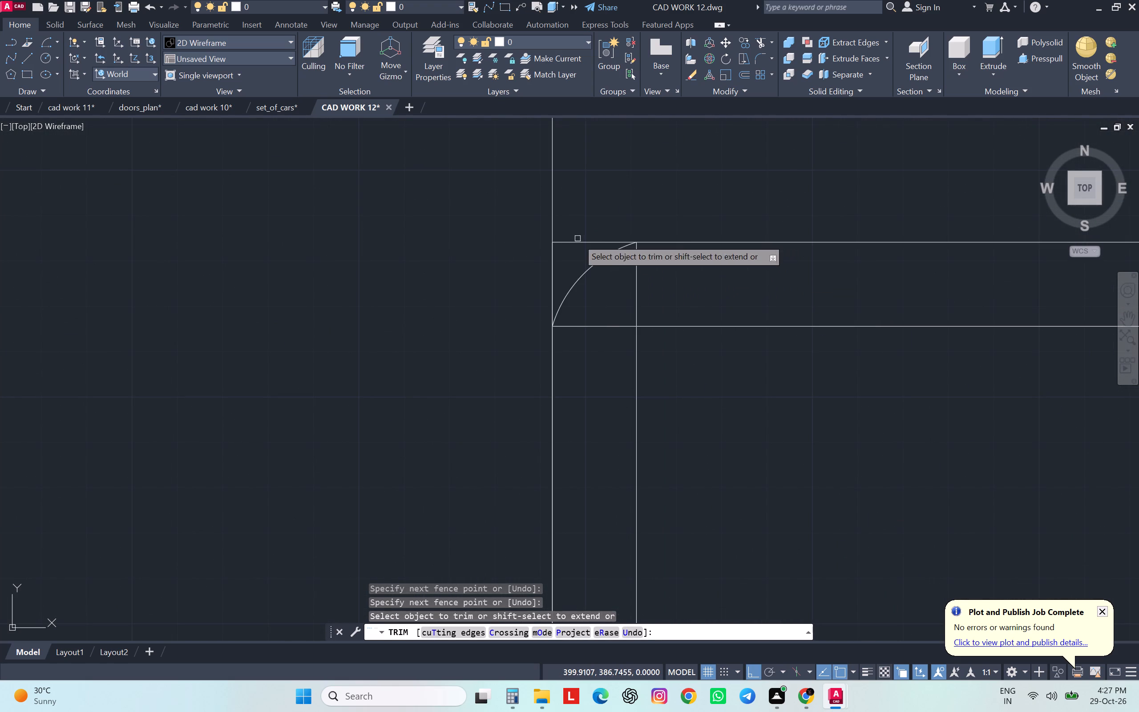
{"action": "left_click", "coordinate": [578, 239]}
{"action": "left_click", "coordinate": [574, 254]}
{"action": "left_click", "coordinate": [667, 280]}
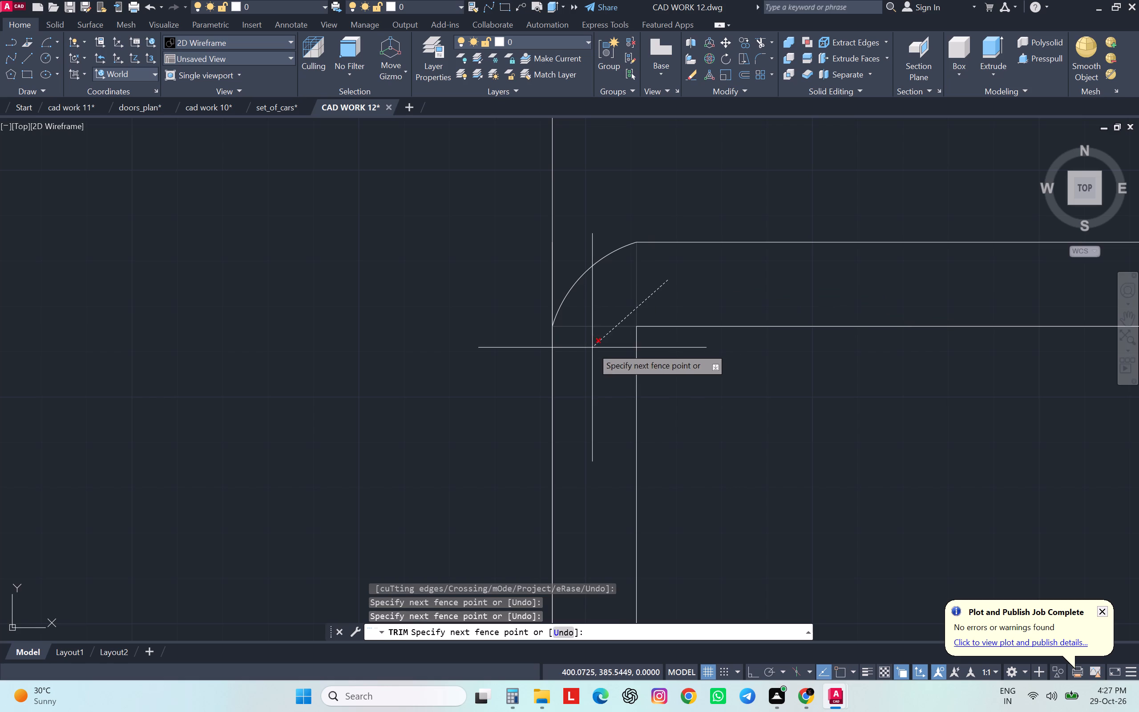
{"action": "left_click_drag", "start_coordinate": [592, 348], "coordinate": [595, 344]}
{"action": "scroll", "coordinate": [633, 282], "scroll_direction": "down", "scroll_amount": 1}
{"action": "scroll", "coordinate": [633, 282], "scroll_direction": "up", "scroll_amount": 1}
{"action": "scroll", "coordinate": [633, 282], "scroll_direction": "down", "scroll_amount": 4}
{"action": "key", "text": "Escape"}
{"action": "key", "text": "Escape"}
{"action": "scroll", "coordinate": [848, 311], "scroll_direction": "down", "scroll_amount": 1}
{"action": "scroll", "coordinate": [848, 311], "scroll_direction": "up", "scroll_amount": 2}
{"action": "scroll", "coordinate": [848, 311], "scroll_direction": "down", "scroll_amount": 2}
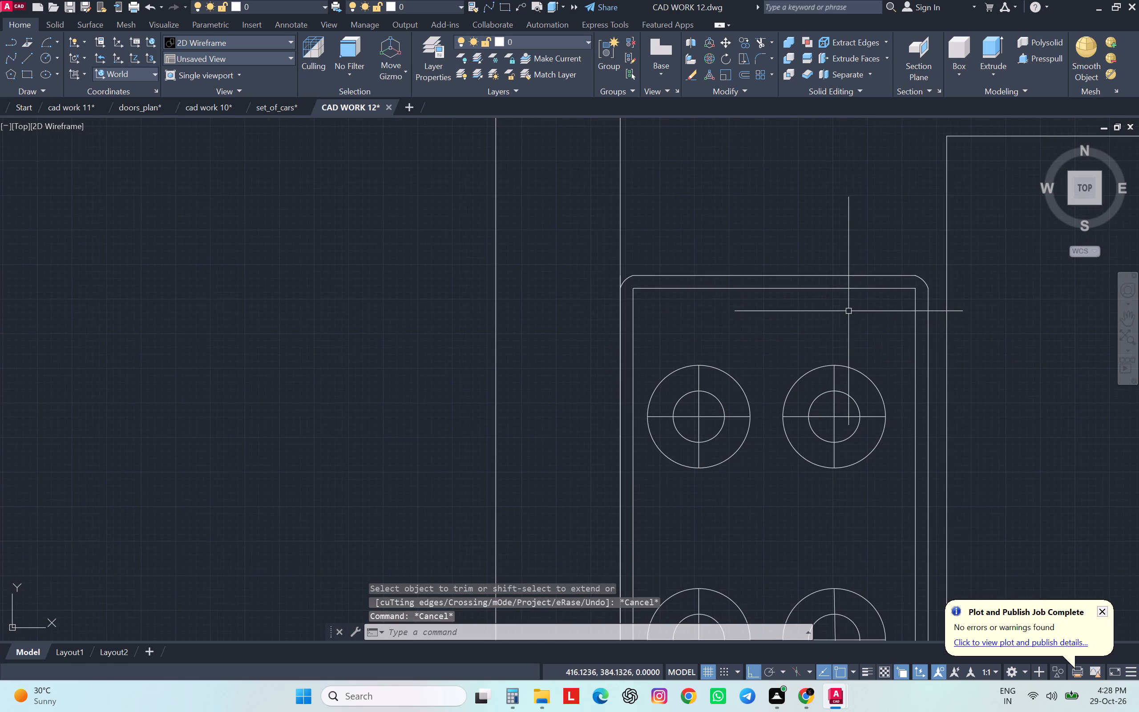
Start a new blank drawing and open the recent file cad work 7.dwg.
{"action": "scroll", "coordinate": [894, 331], "scroll_direction": "down", "scroll_amount": 7}
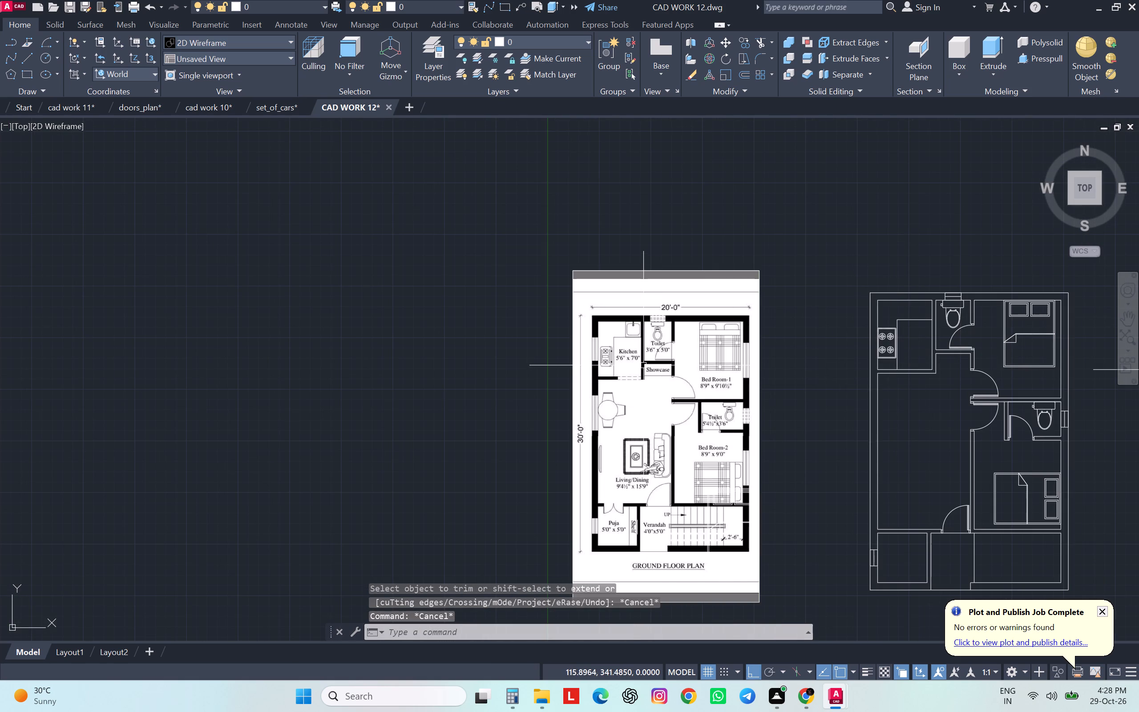
{"action": "scroll", "coordinate": [643, 365], "scroll_direction": "up", "scroll_amount": 2}
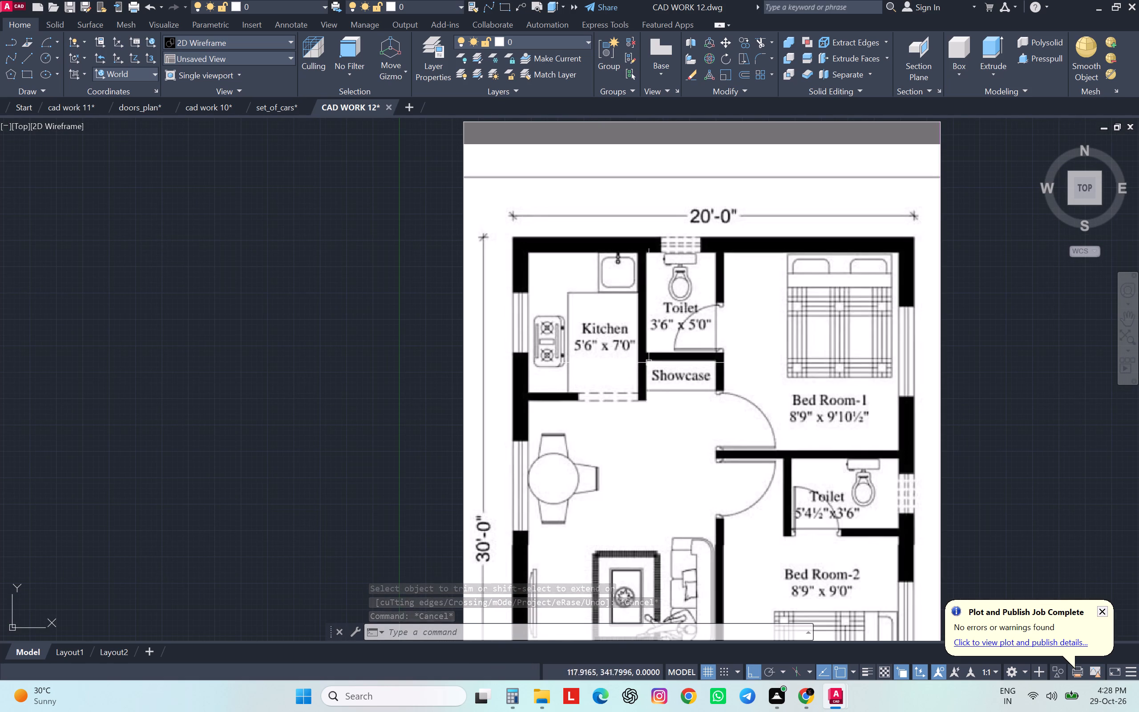
{"action": "scroll", "coordinate": [649, 363], "scroll_direction": "down", "scroll_amount": 3}
{"action": "scroll", "coordinate": [649, 363], "scroll_direction": "up", "scroll_amount": 1}
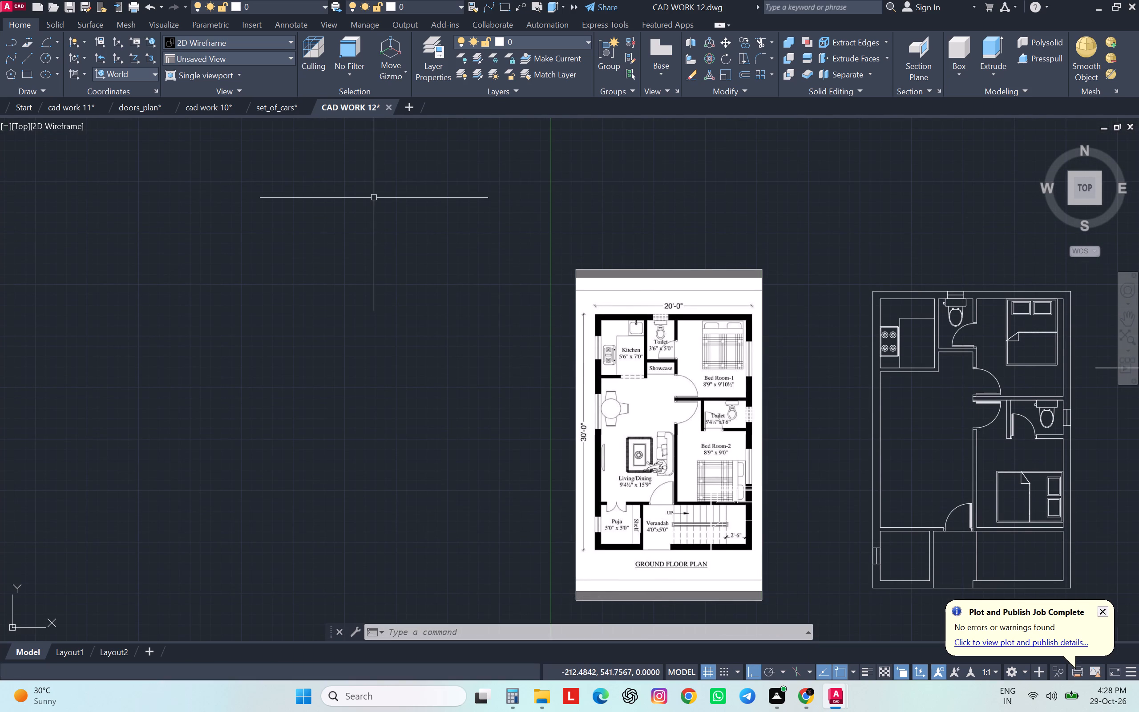
{"action": "scroll", "coordinate": [188, 114], "scroll_direction": "down", "scroll_amount": 1}
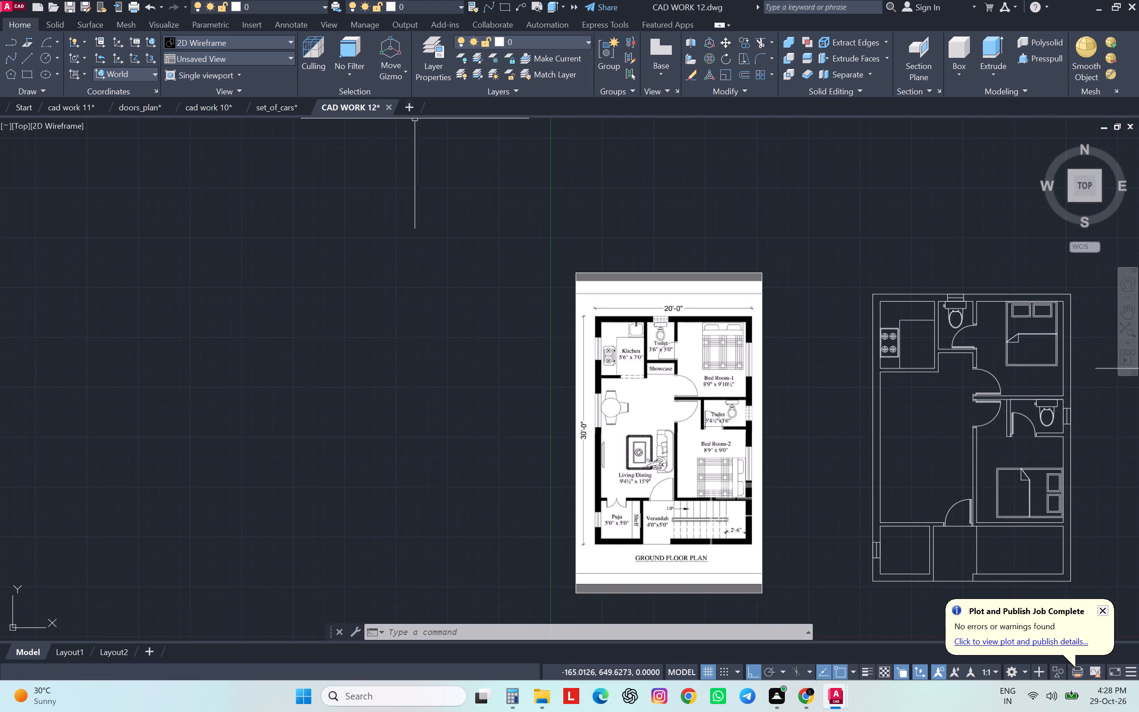
{"action": "left_click", "coordinate": [408, 107]}
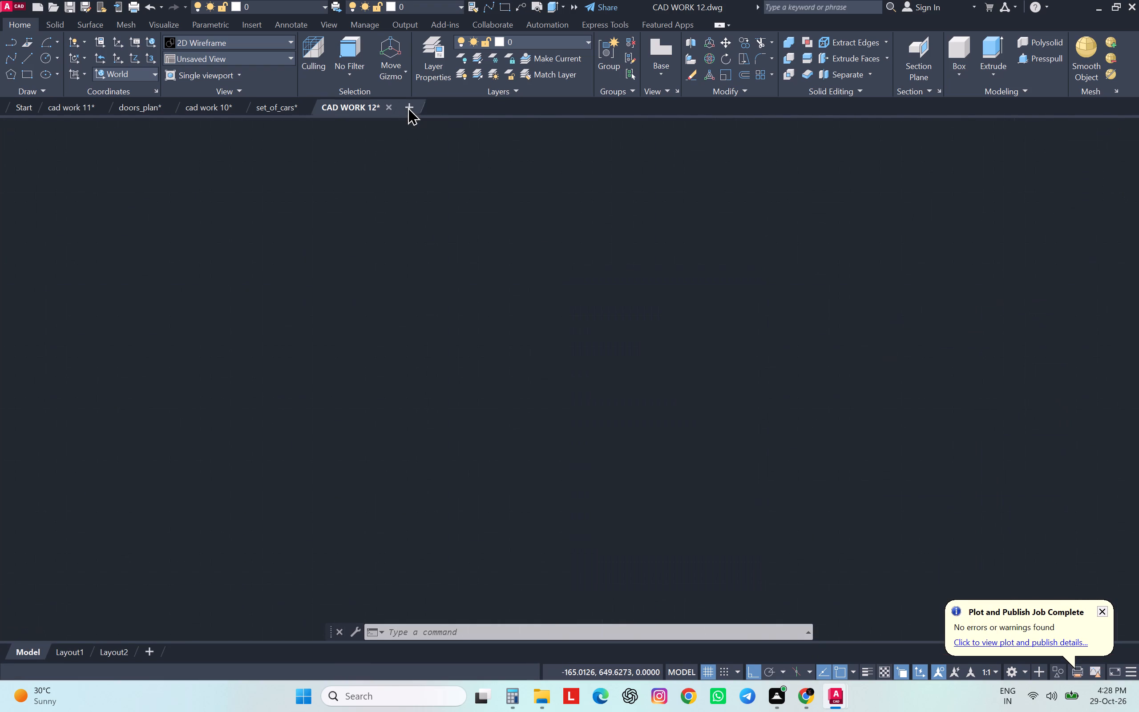
{"action": "left_click", "coordinate": [0, 1]}
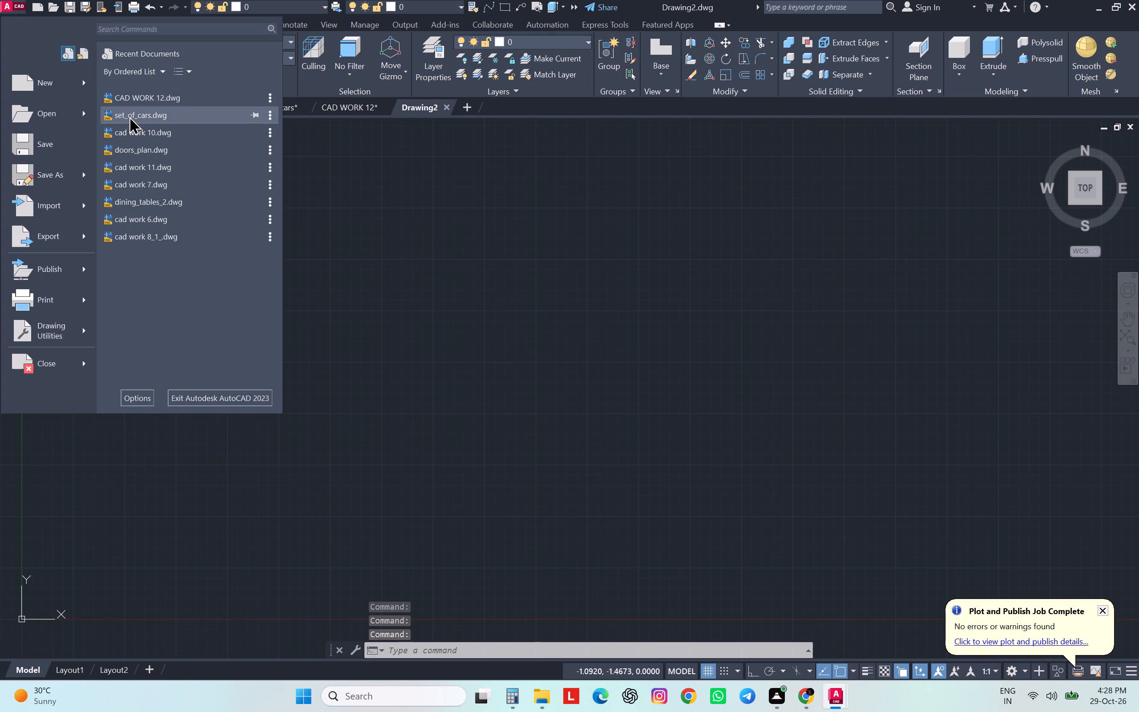
{"action": "left_click", "coordinate": [163, 190]}
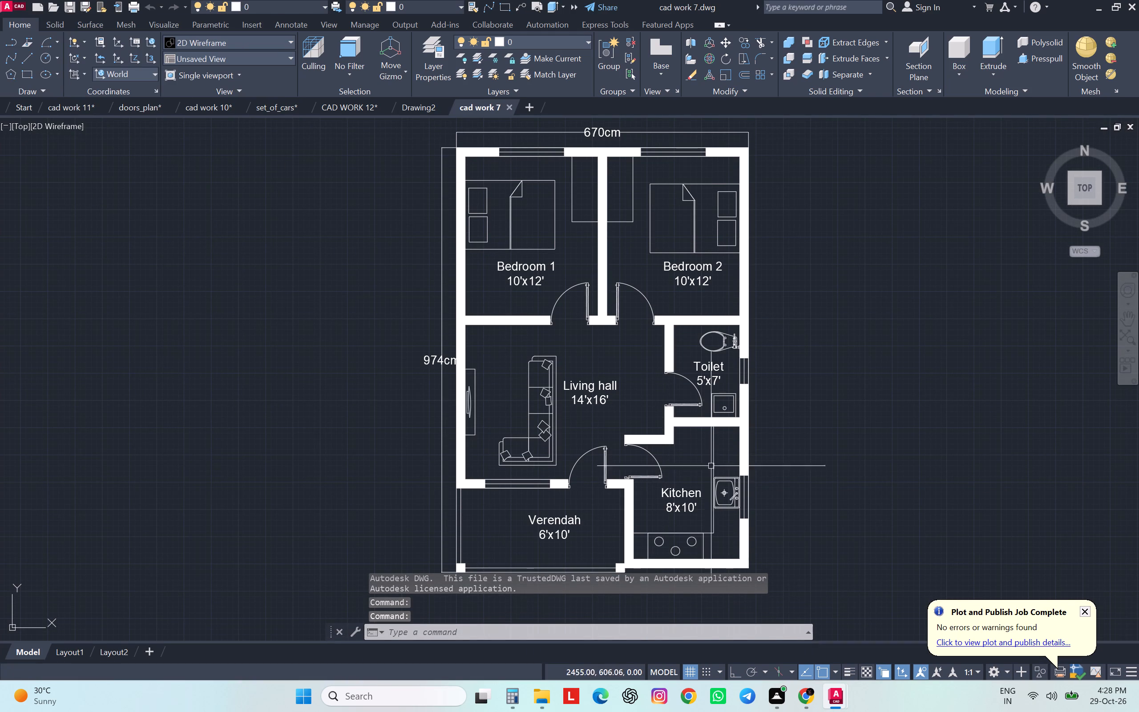
Copy the kitchen sink block from cad work 7 and paste it into CAD WORK 12 above the reference plan image.
{"action": "left_click", "coordinate": [735, 481]}
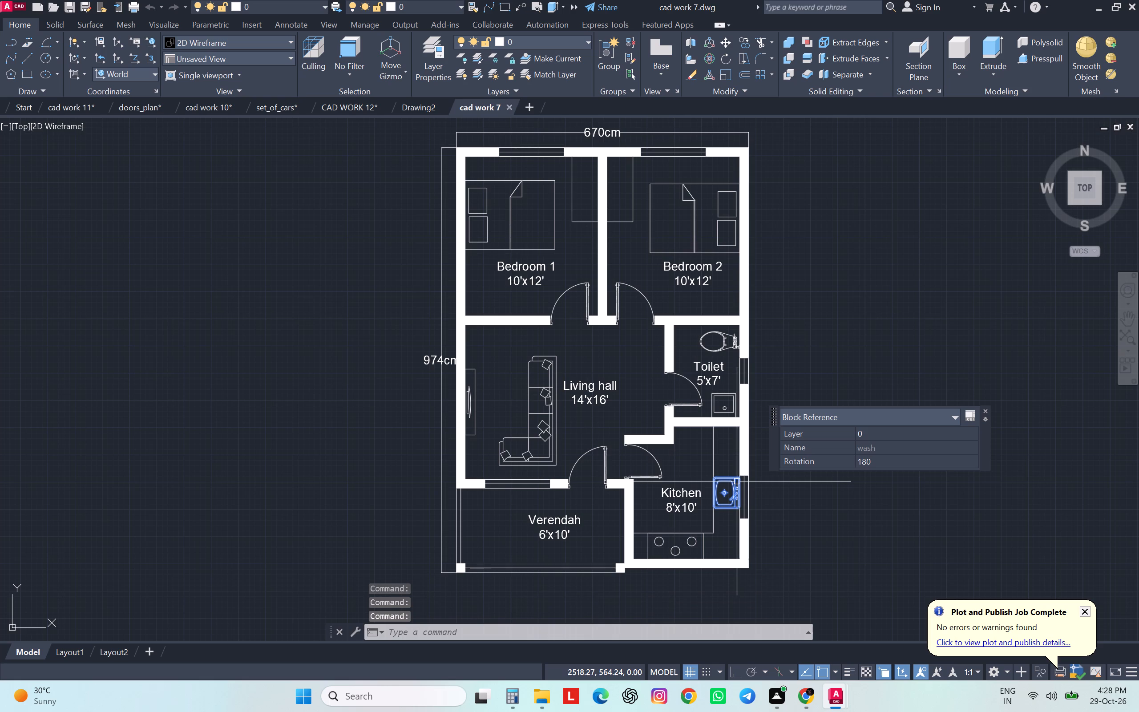
{"action": "key", "text": "ctrl+c"}
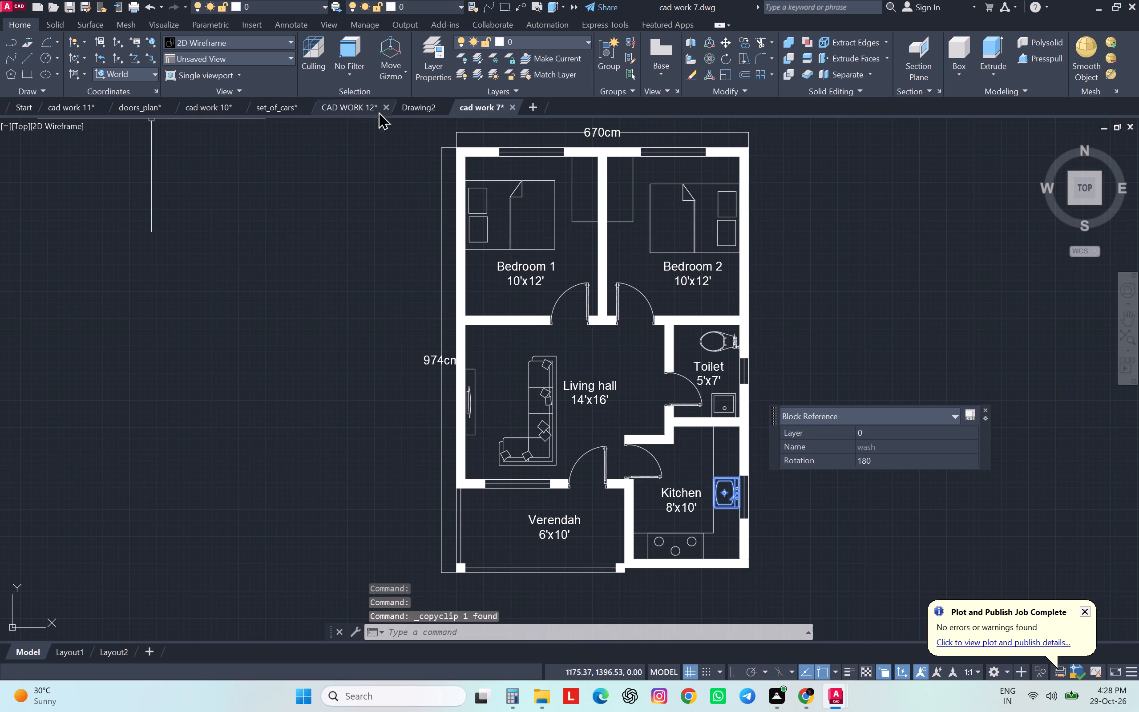
{"action": "left_click", "coordinate": [354, 105]}
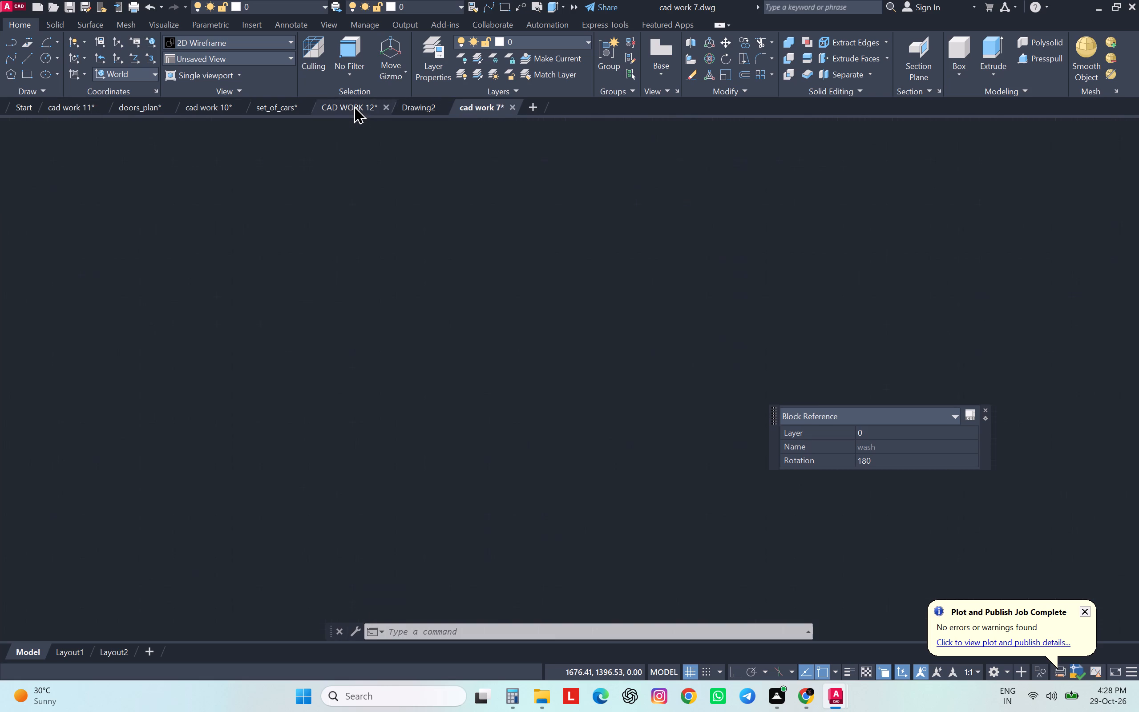
{"action": "key", "text": "ctrl+v"}
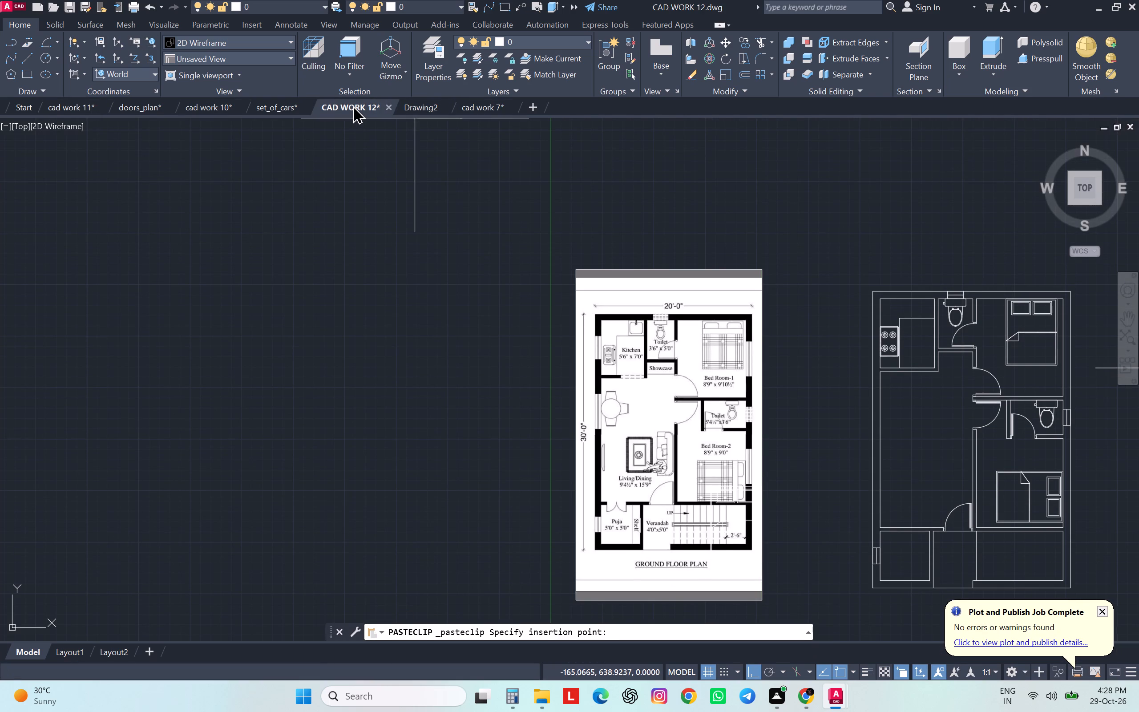
{"action": "left_click", "coordinate": [635, 226]}
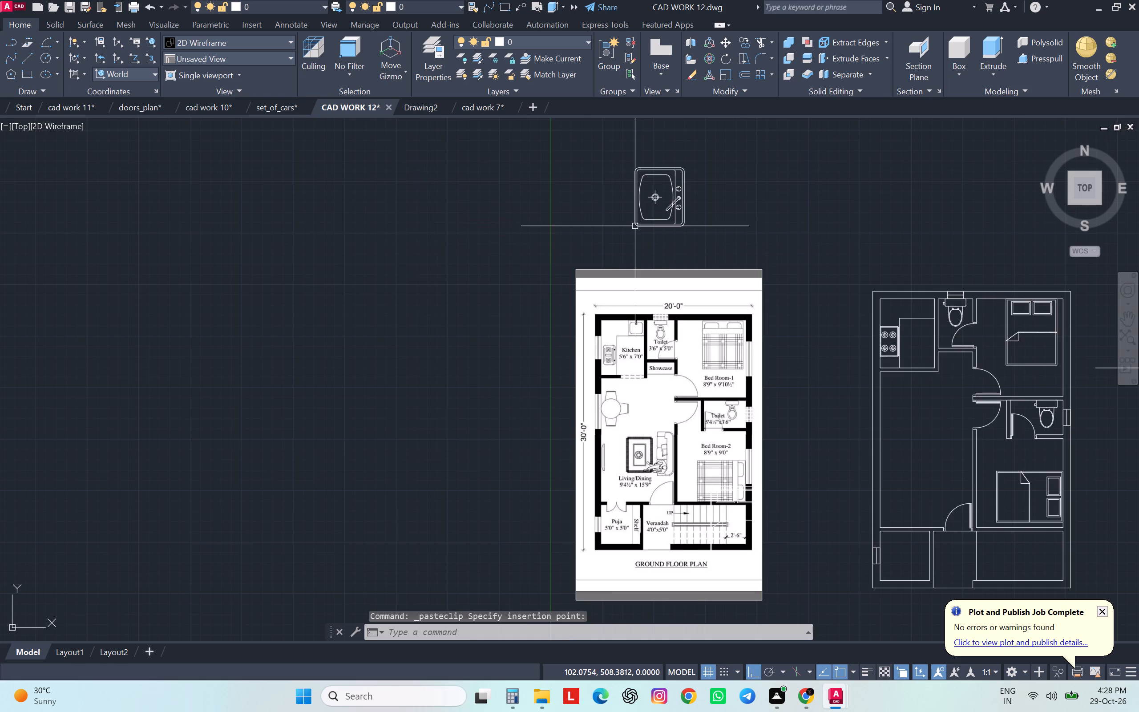
Measure the overall width of the pasted kitchen sink with an aligned dimension, without placing it.
{"action": "scroll", "coordinate": [635, 226], "scroll_direction": "up", "scroll_amount": 2}
{"action": "scroll", "coordinate": [697, 207], "scroll_direction": "down", "scroll_amount": 4}
{"action": "scroll", "coordinate": [697, 208], "scroll_direction": "up", "scroll_amount": 1}
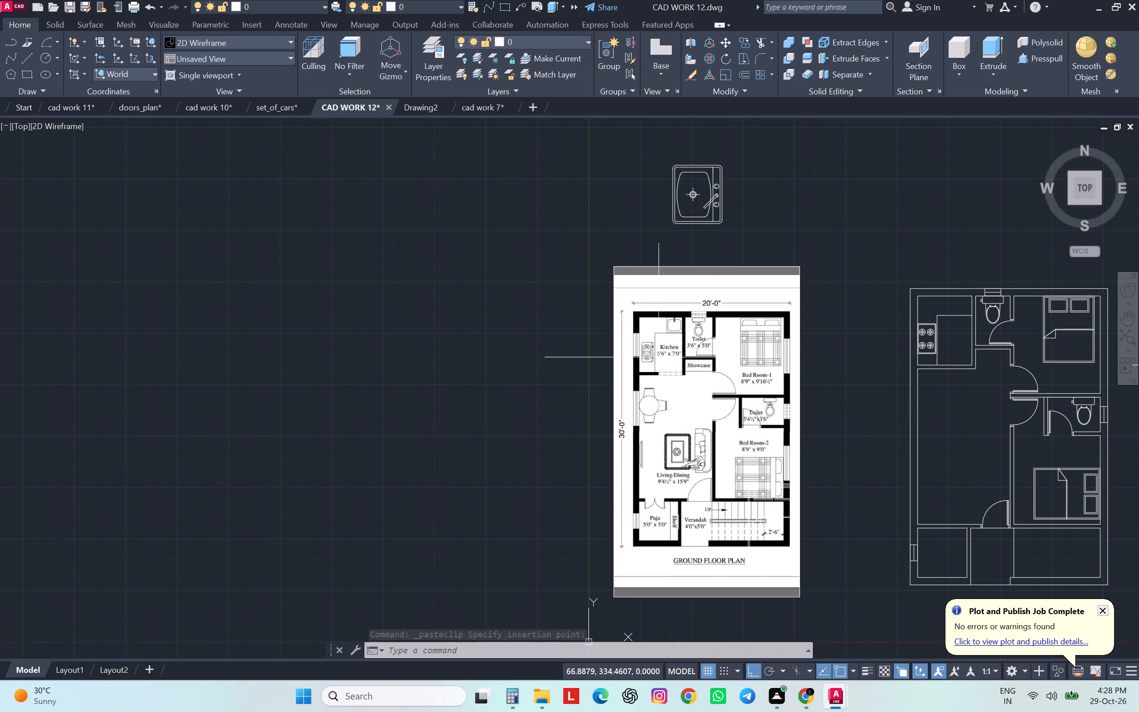
{"action": "scroll", "coordinate": [695, 166], "scroll_direction": "up", "scroll_amount": 4}
{"action": "scroll", "coordinate": [695, 166], "scroll_direction": "down", "scroll_amount": 1}
{"action": "middle_click_drag", "start_coordinate": [688, 174], "coordinate": [587, 208]}
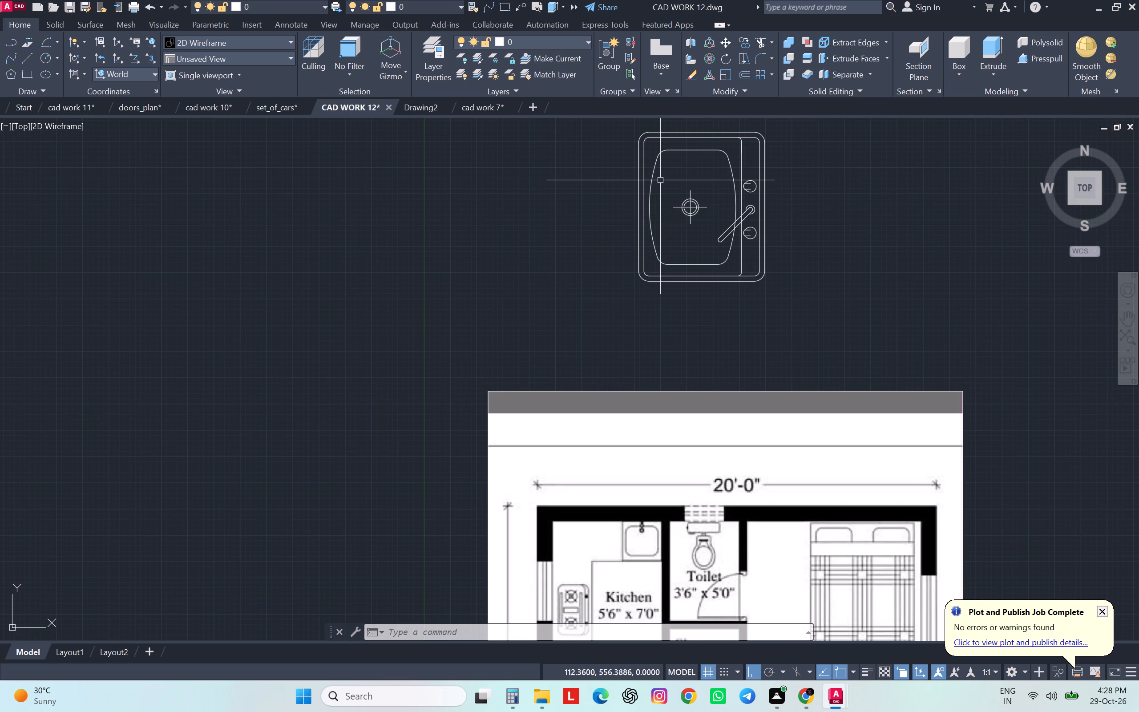
{"action": "type", "text": "DA"}
{"action": "key", "text": "space"}
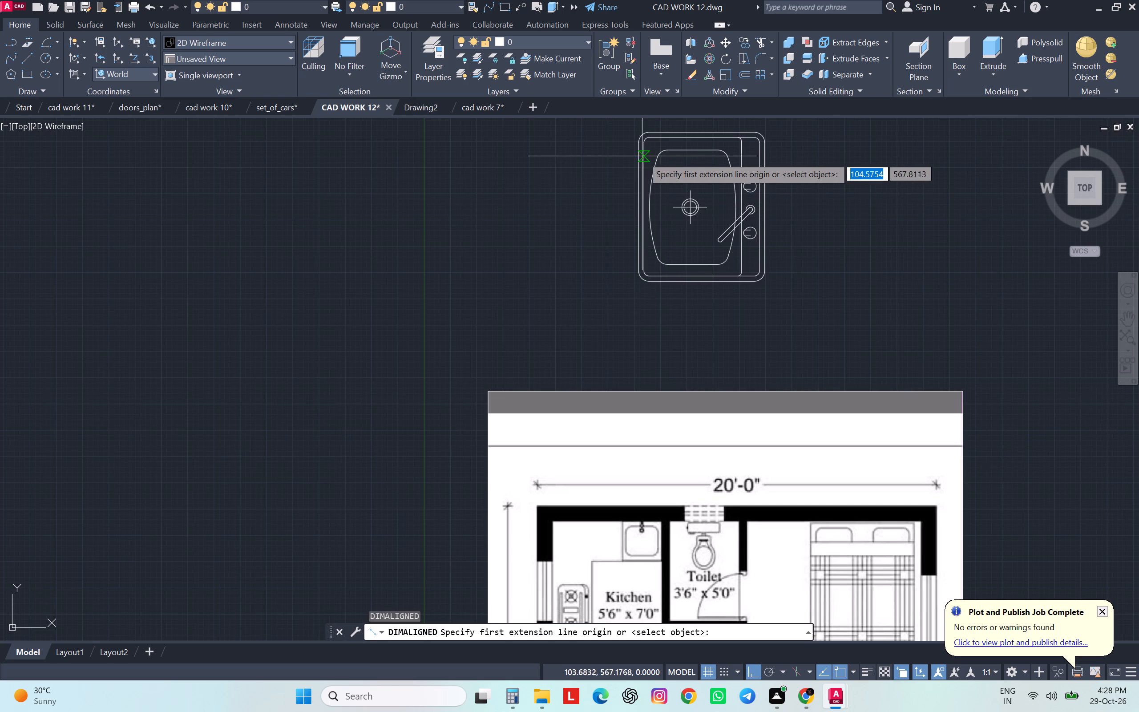
{"action": "scroll", "coordinate": [642, 155], "scroll_direction": "up", "scroll_amount": 1}
{"action": "scroll", "coordinate": [642, 155], "scroll_direction": "down", "scroll_amount": 3}
{"action": "scroll", "coordinate": [642, 155], "scroll_direction": "up", "scroll_amount": 2}
{"action": "left_click", "coordinate": [637, 134]}
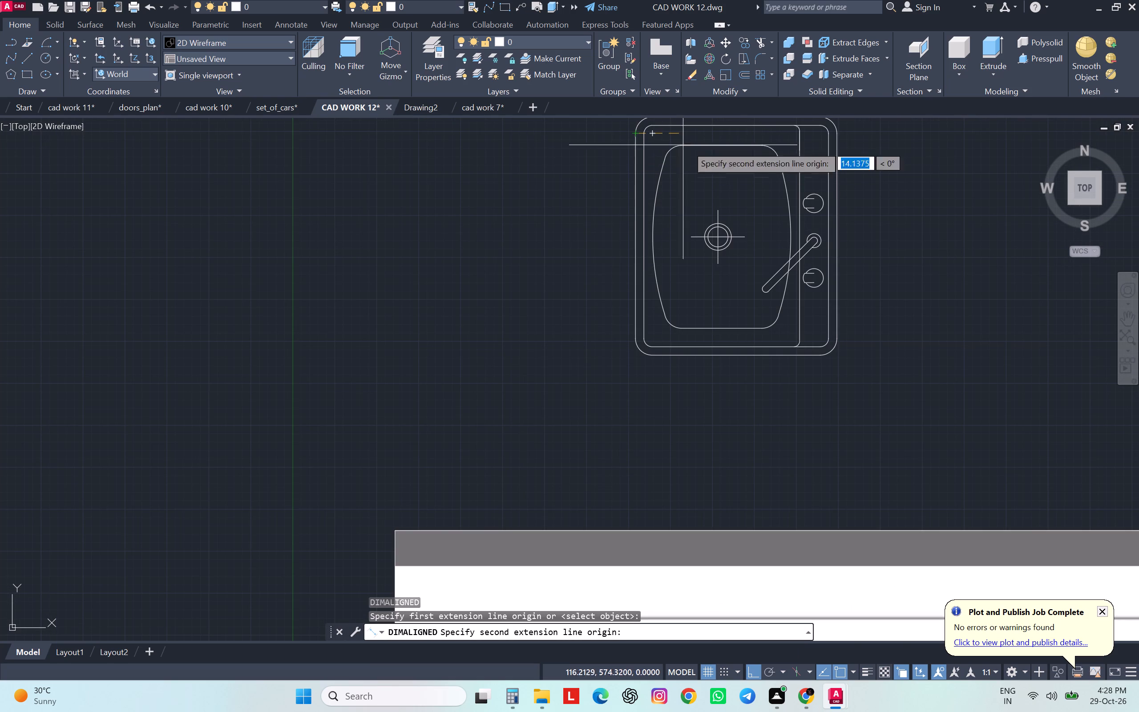
{"action": "left_click", "coordinate": [834, 137]}
{"action": "key", "text": "Escape"}
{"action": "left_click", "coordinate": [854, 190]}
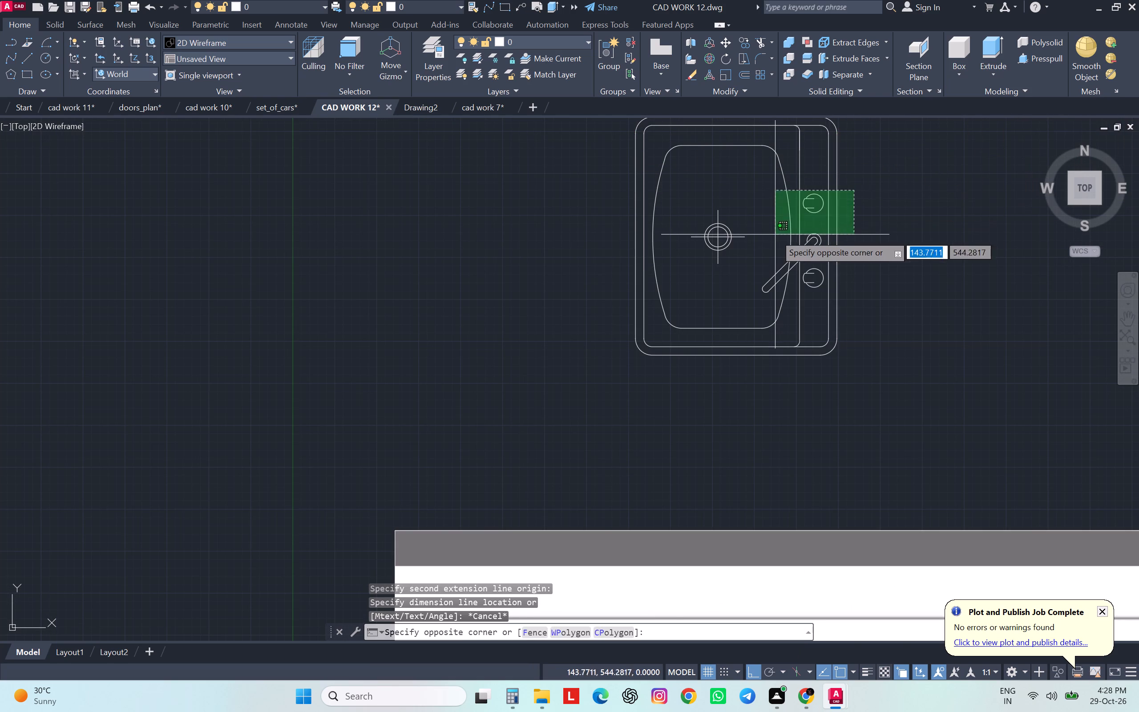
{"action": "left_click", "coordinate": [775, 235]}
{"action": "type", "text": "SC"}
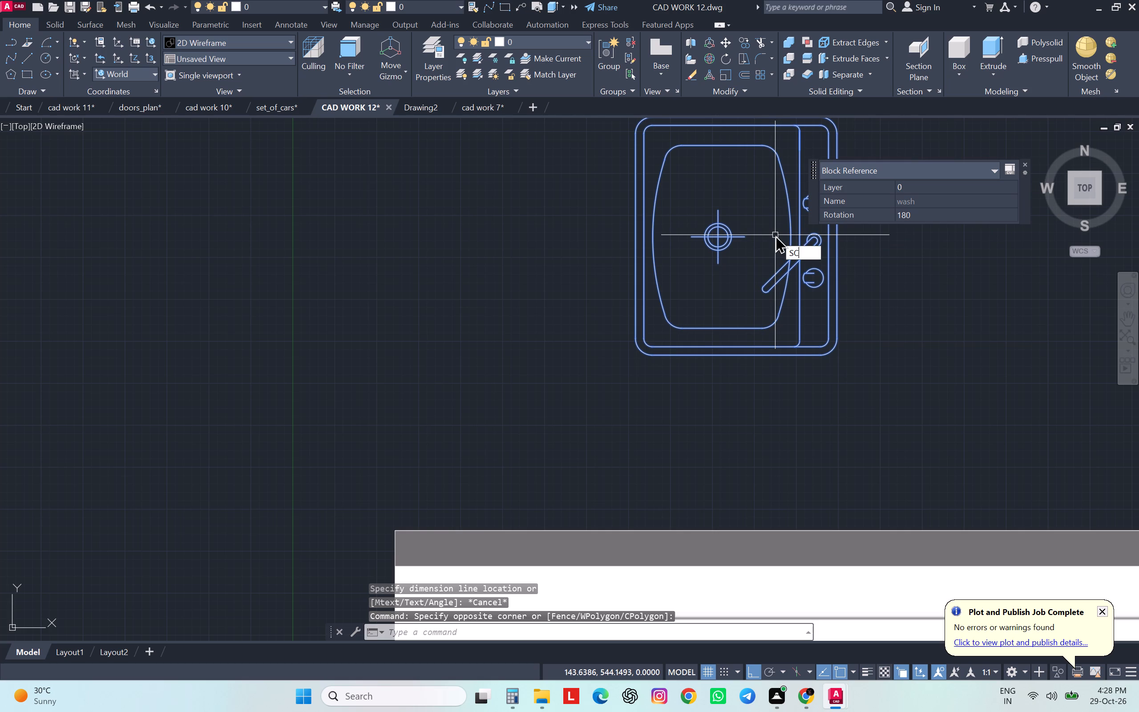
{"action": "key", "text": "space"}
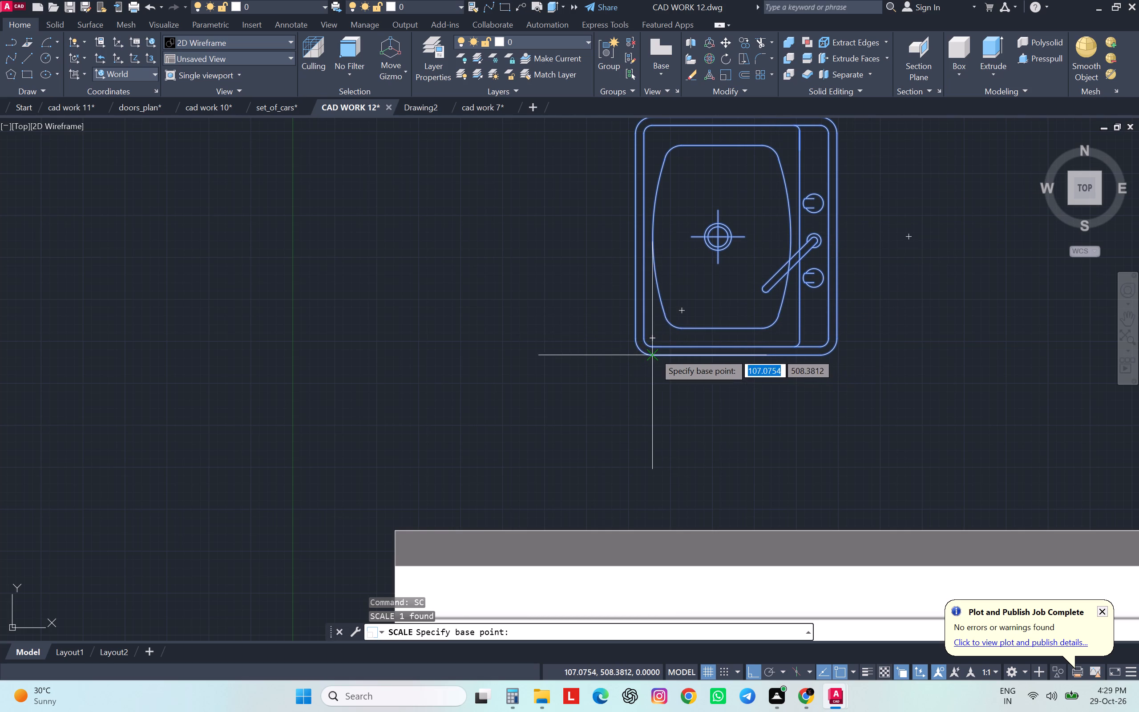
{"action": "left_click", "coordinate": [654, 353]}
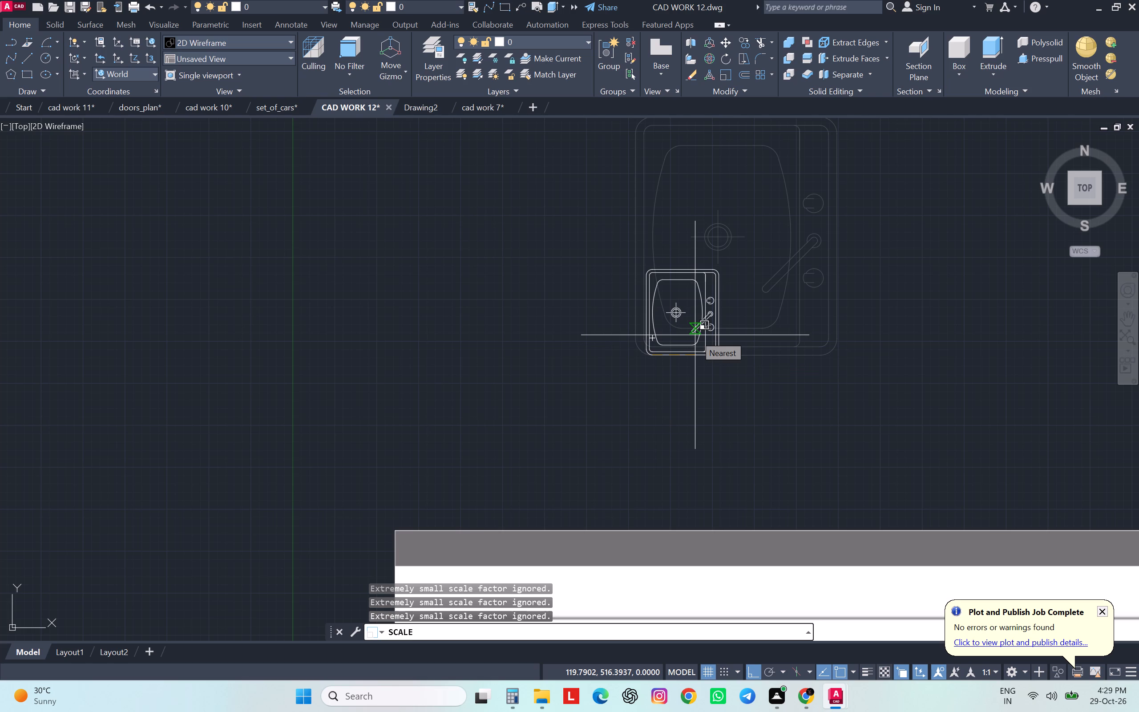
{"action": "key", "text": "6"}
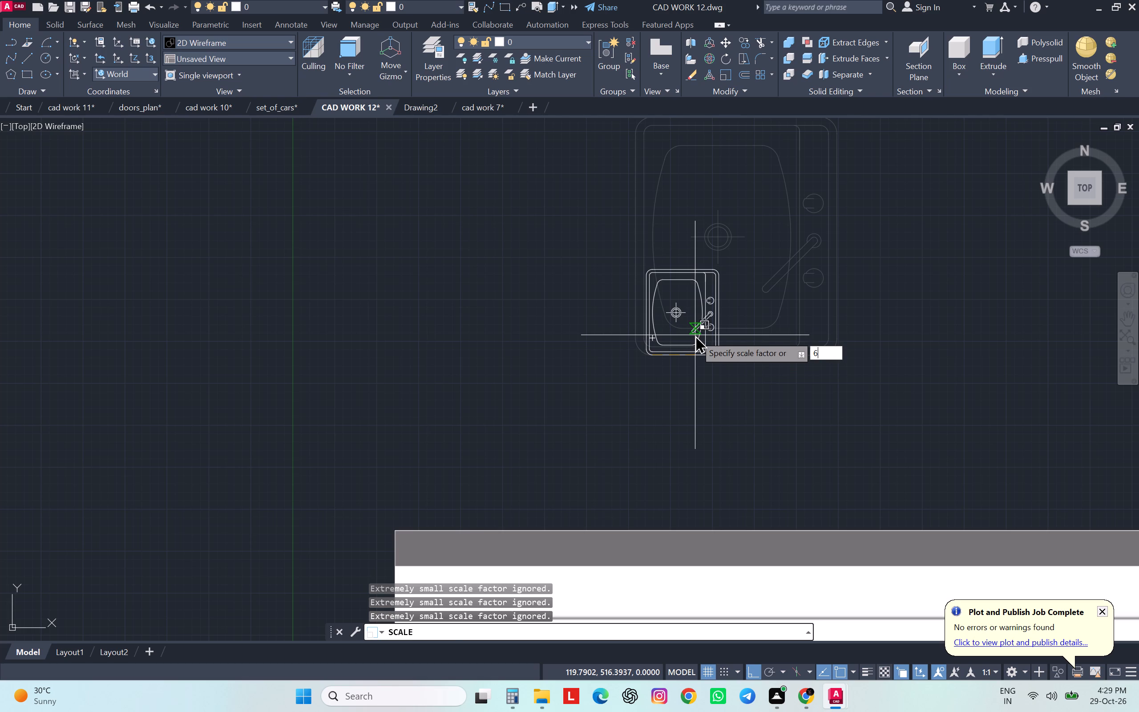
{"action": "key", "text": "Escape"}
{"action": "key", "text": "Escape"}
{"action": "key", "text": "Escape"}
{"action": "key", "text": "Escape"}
Scale the kitchen sink block from its lower-left corner by reference, from length 60 to new length 23.6.
{"action": "left_click", "coordinate": [693, 335]}
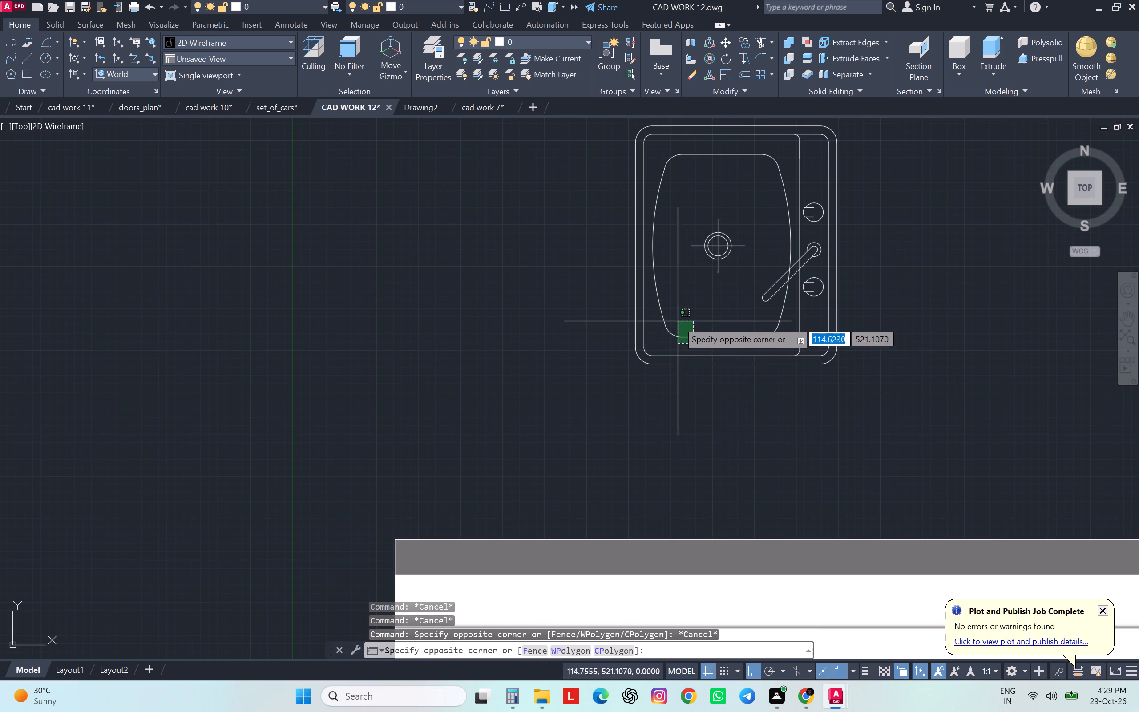
{"action": "left_click", "coordinate": [678, 321]}
{"action": "type", "text": "SC"}
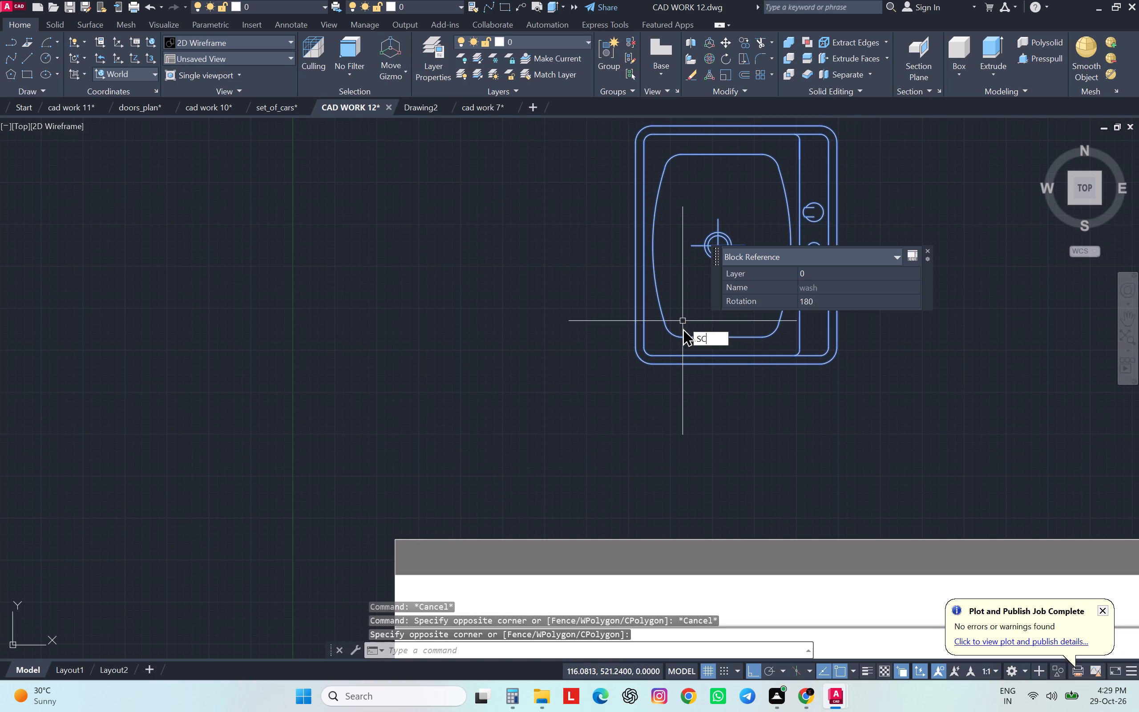
{"action": "key", "text": "space"}
{"action": "left_click", "coordinate": [638, 351]}
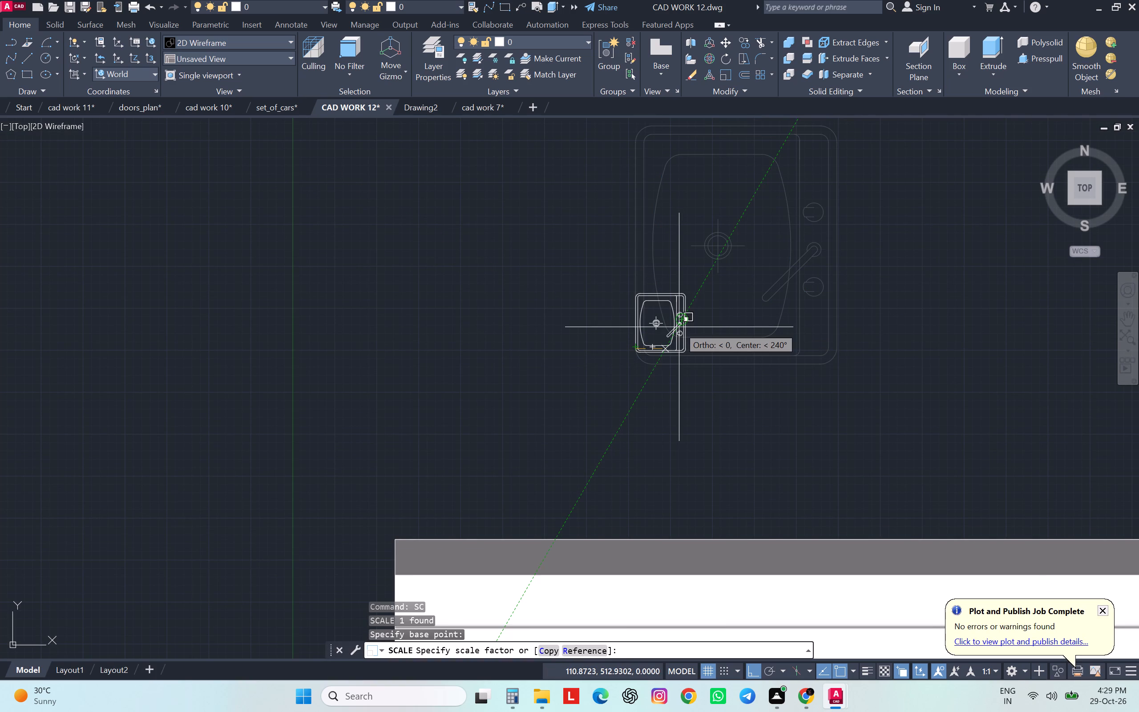
{"action": "key", "text": "r"}
{"action": "key", "text": "Return"}
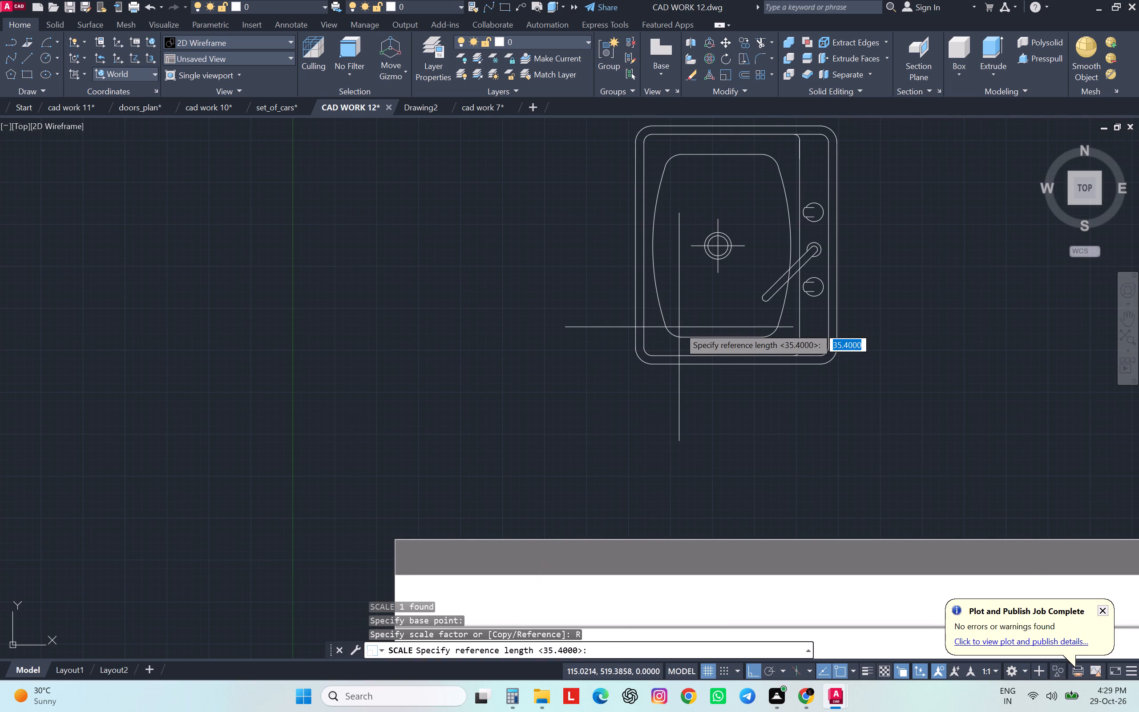
{"action": "type", "text": "60"}
{"action": "key", "text": "Return"}
{"action": "type", "text": "23"}
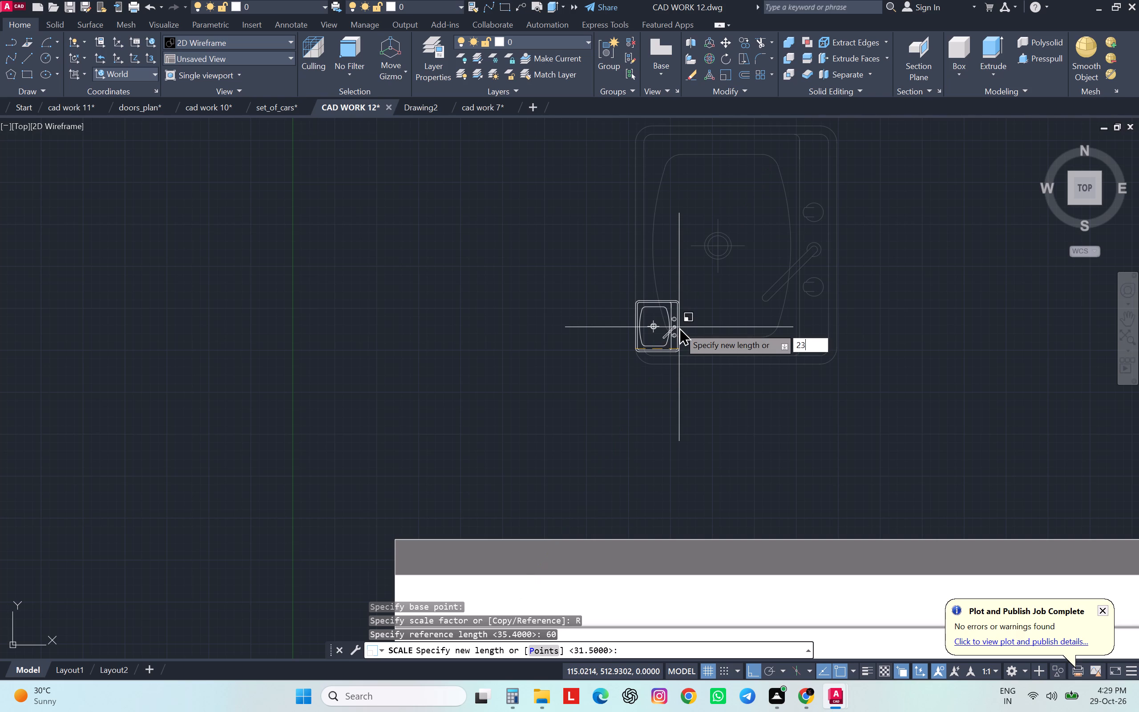
{"action": "type", "text": ".6"}
{"action": "key", "text": "Return"}
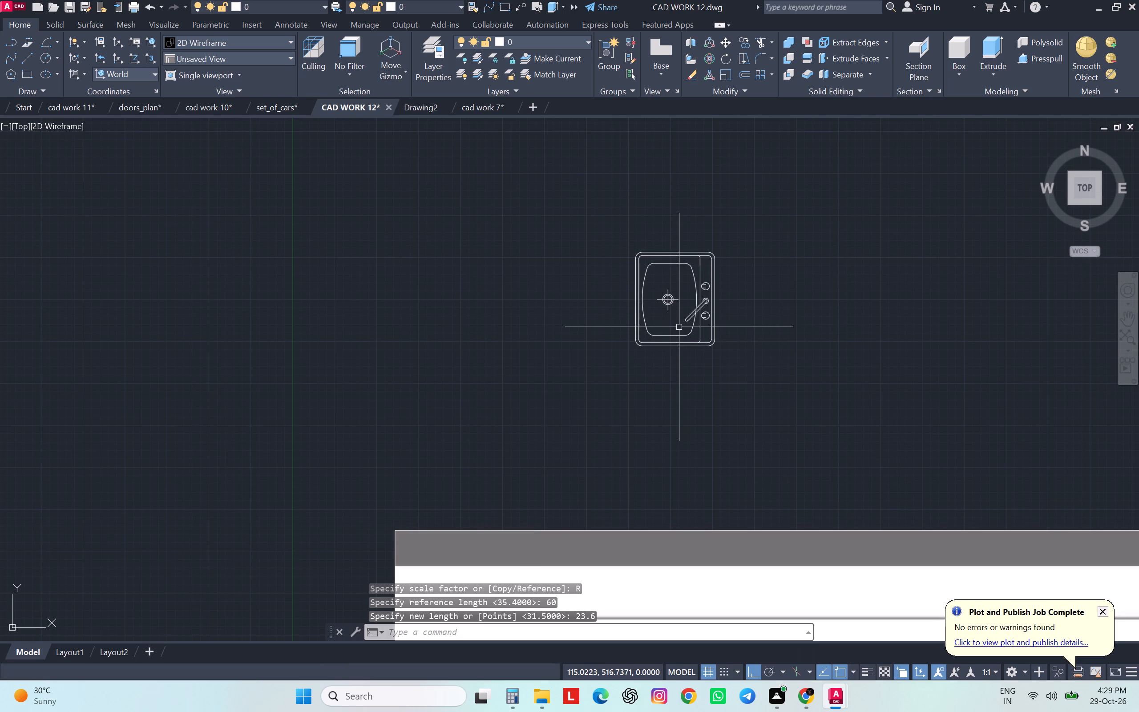
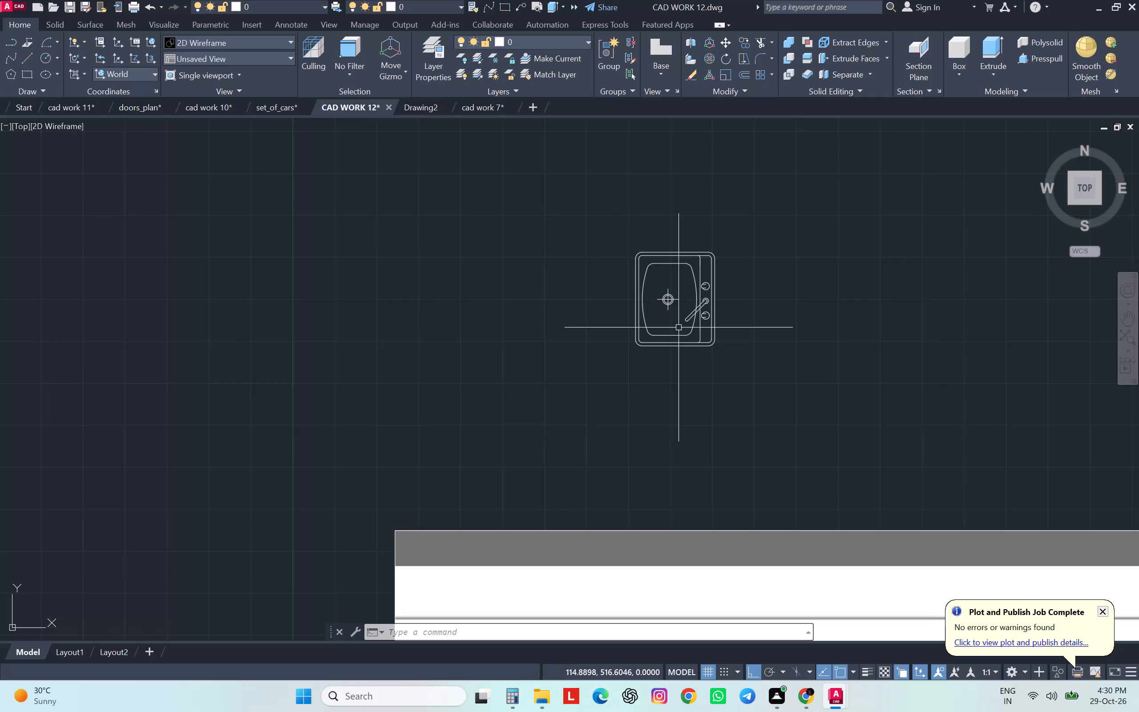
Rotate the kitchen sink block 90° about the midpoint of its tap-side edge so the taps face up.
{"action": "scroll", "coordinate": [721, 292], "scroll_direction": "down", "scroll_amount": 1}
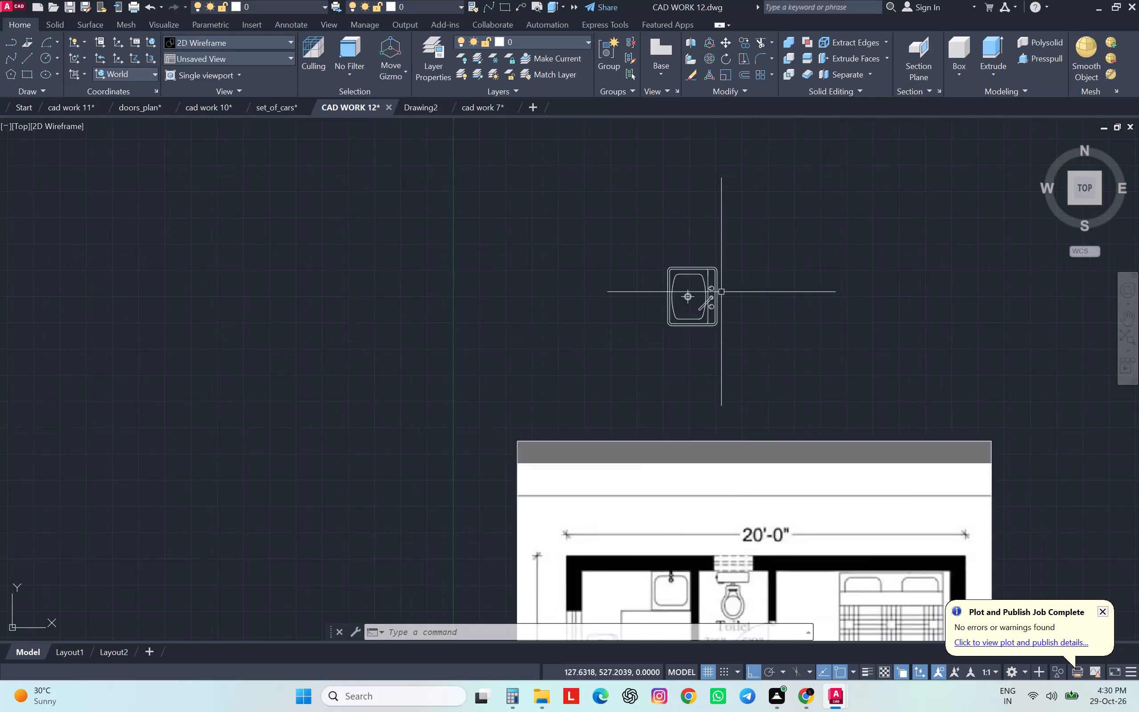
{"action": "scroll", "coordinate": [721, 292], "scroll_direction": "down", "scroll_amount": 1}
{"action": "left_click_drag", "start_coordinate": [735, 266], "coordinate": [719, 285]}
{"action": "left_click", "coordinate": [678, 315]}
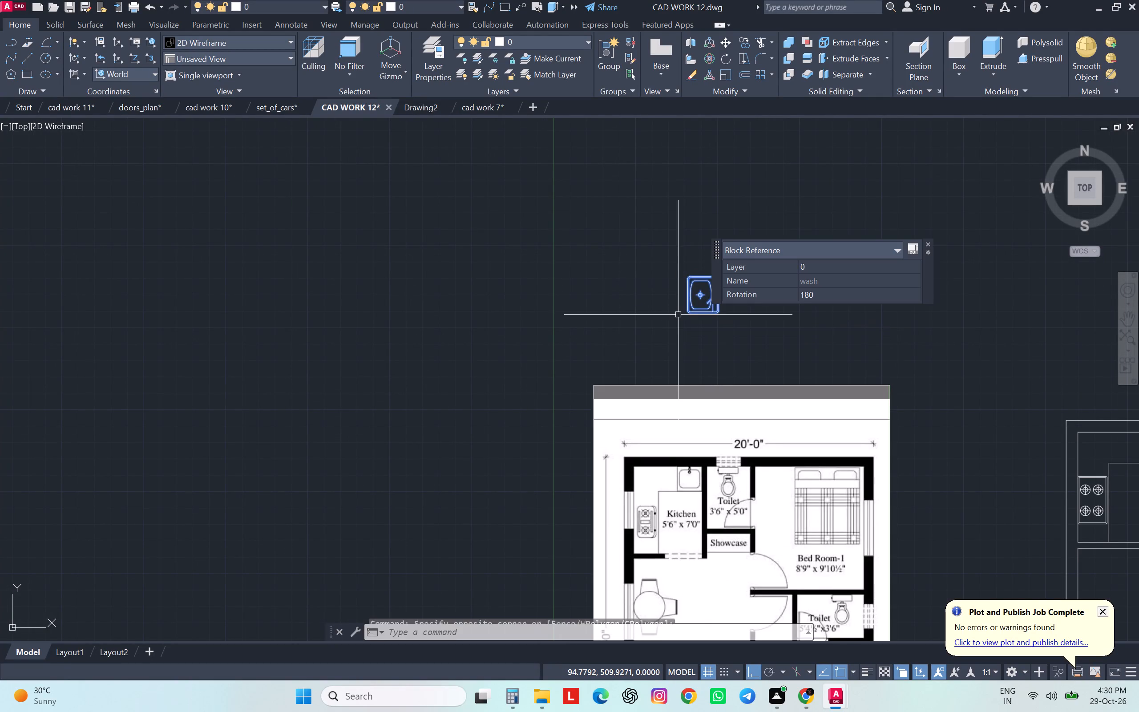
{"action": "type", "text": "RO"}
{"action": "key", "text": "Return"}
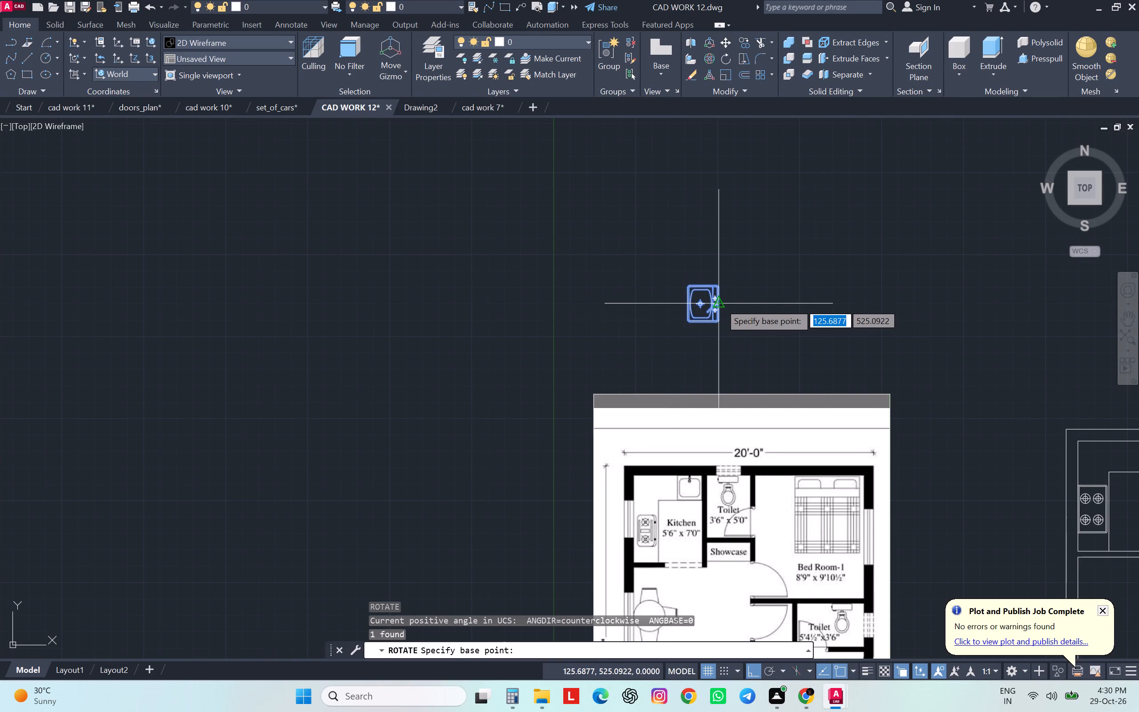
{"action": "left_click", "coordinate": [720, 303]}
{"action": "left_click", "coordinate": [747, 254]}
Move the kitchen sink by the midpoint of its tap-side edge onto the kitchen's upper wall line, above the counter.
{"action": "left_click", "coordinate": [740, 289]}
{"action": "left_click", "coordinate": [706, 328]}
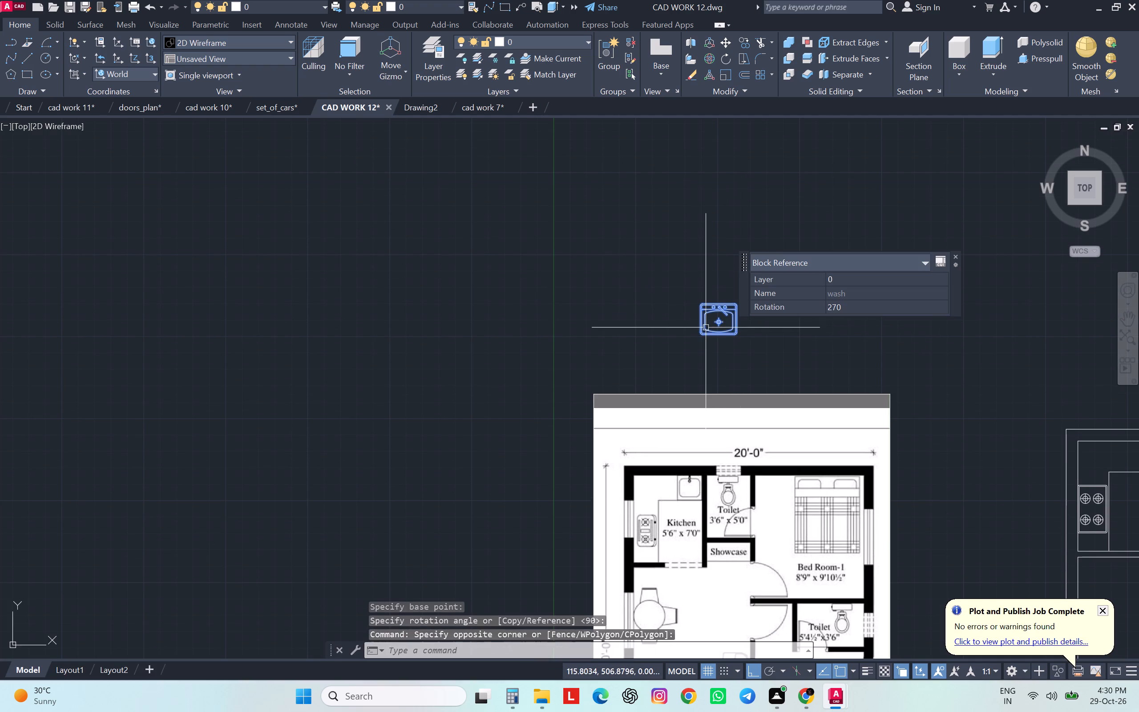
{"action": "type", "text": "M"}
{"action": "key", "text": "space"}
{"action": "scroll", "coordinate": [716, 299], "scroll_direction": "down", "scroll_amount": 1}
{"action": "scroll", "coordinate": [716, 299], "scroll_direction": "up", "scroll_amount": 1}
{"action": "scroll", "coordinate": [716, 299], "scroll_direction": "down", "scroll_amount": 1}
{"action": "scroll", "coordinate": [716, 299], "scroll_direction": "up", "scroll_amount": 2}
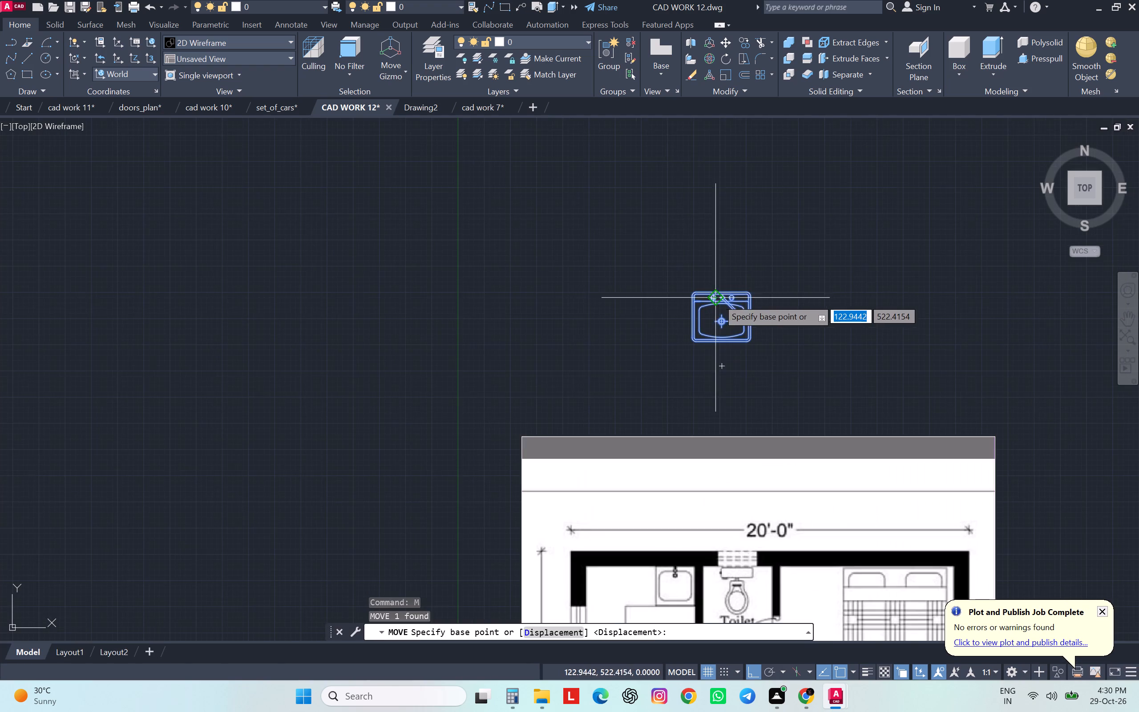
{"action": "scroll", "coordinate": [724, 291], "scroll_direction": "up", "scroll_amount": 1}
{"action": "scroll", "coordinate": [724, 291], "scroll_direction": "down", "scroll_amount": 1}
{"action": "scroll", "coordinate": [724, 291], "scroll_direction": "up", "scroll_amount": 2}
{"action": "scroll", "coordinate": [724, 291], "scroll_direction": "down", "scroll_amount": 1}
{"action": "scroll", "coordinate": [724, 291], "scroll_direction": "up", "scroll_amount": 1}
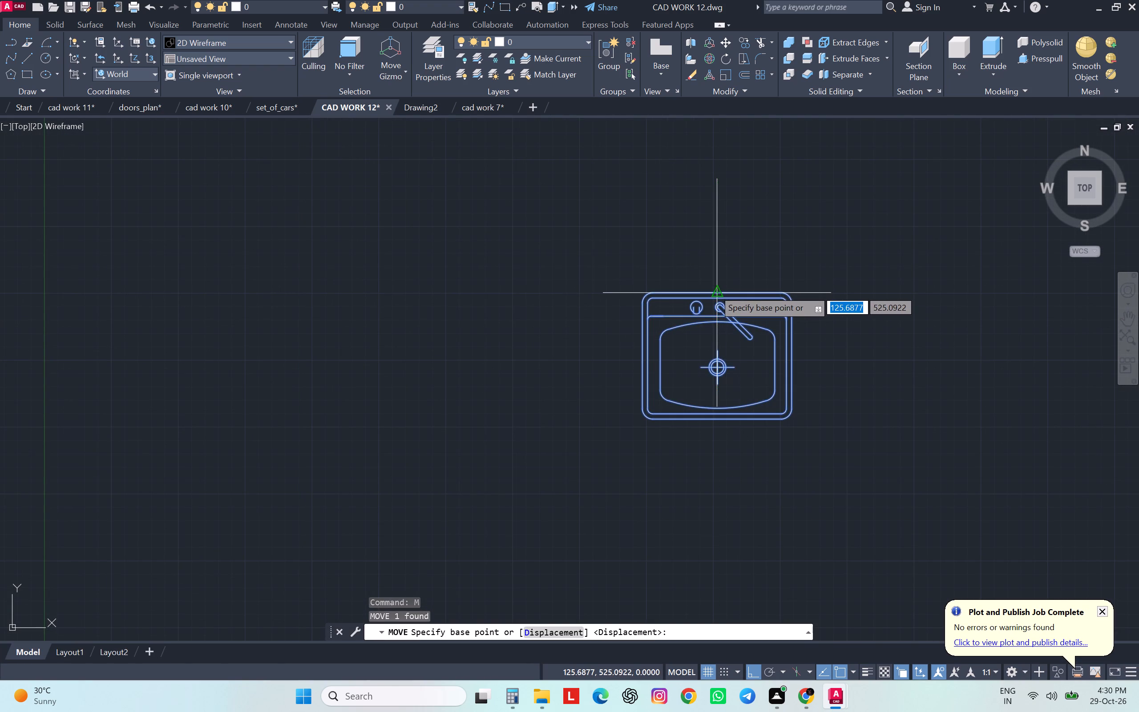
{"action": "scroll", "coordinate": [714, 290], "scroll_direction": "up", "scroll_amount": 4}
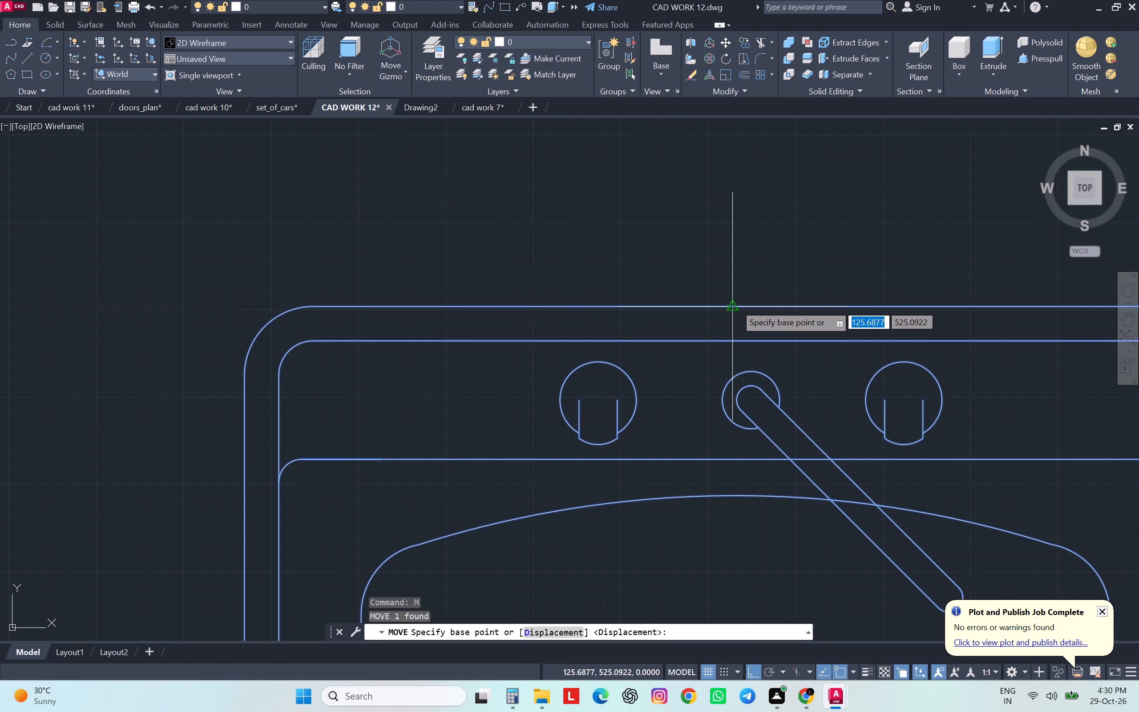
{"action": "left_click", "coordinate": [735, 304]}
{"action": "scroll", "coordinate": [731, 286], "scroll_direction": "down", "scroll_amount": 6}
{"action": "scroll", "coordinate": [731, 286], "scroll_direction": "up", "scroll_amount": 1}
{"action": "scroll", "coordinate": [729, 299], "scroll_direction": "down", "scroll_amount": 5}
{"action": "scroll", "coordinate": [835, 336], "scroll_direction": "up", "scroll_amount": 2}
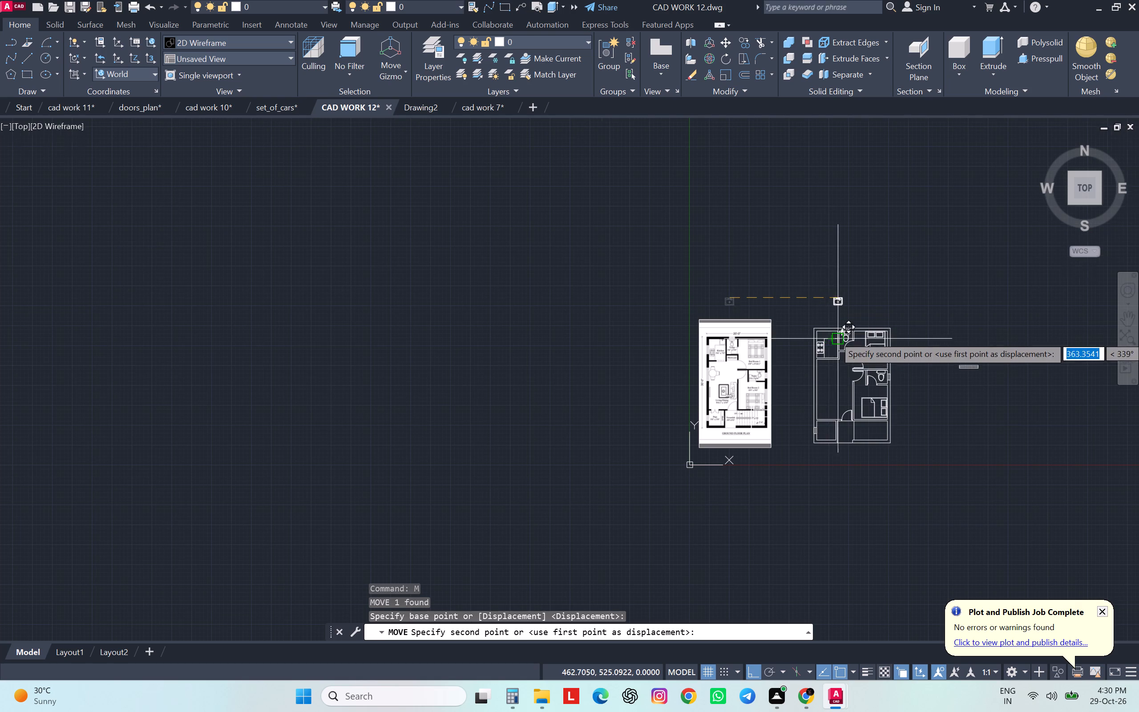
{"action": "scroll", "coordinate": [835, 336], "scroll_direction": "up", "scroll_amount": 5}
{"action": "scroll", "coordinate": [835, 336], "scroll_direction": "down", "scroll_amount": 1}
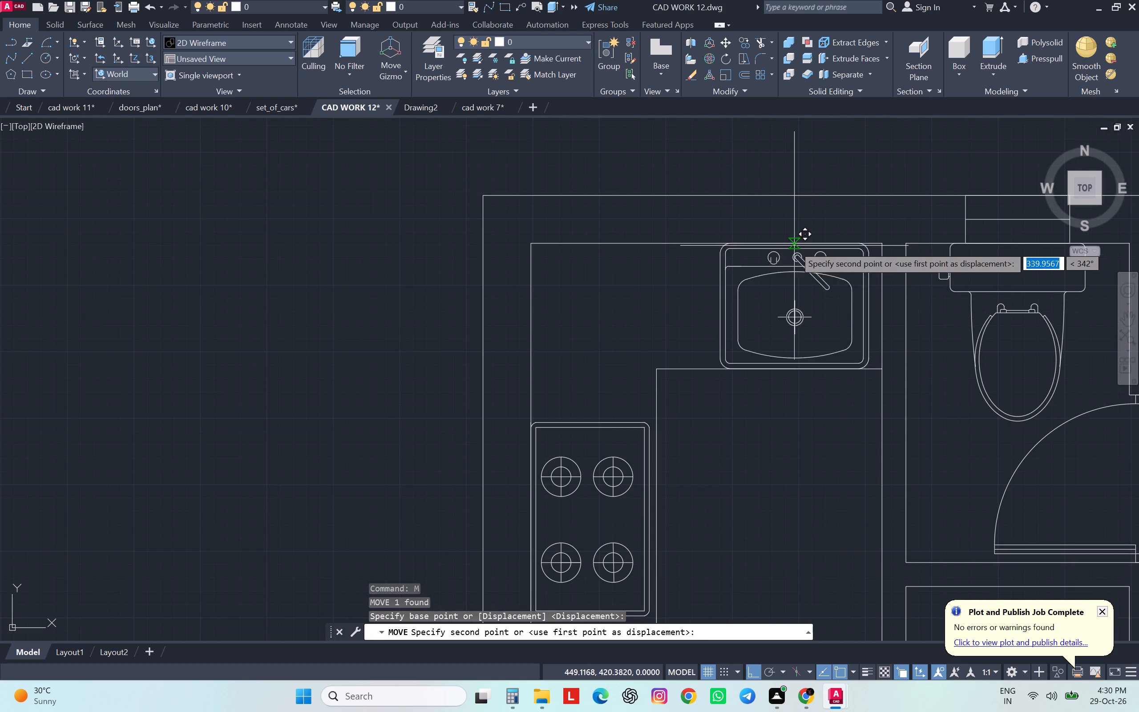
{"action": "left_click", "coordinate": [765, 246]}
Move the kitchen sink horizontally along the counter to the kitchen wall shared with the toilet.
{"action": "scroll", "coordinate": [781, 254], "scroll_direction": "up", "scroll_amount": 4}
{"action": "scroll", "coordinate": [781, 254], "scroll_direction": "down", "scroll_amount": 1}
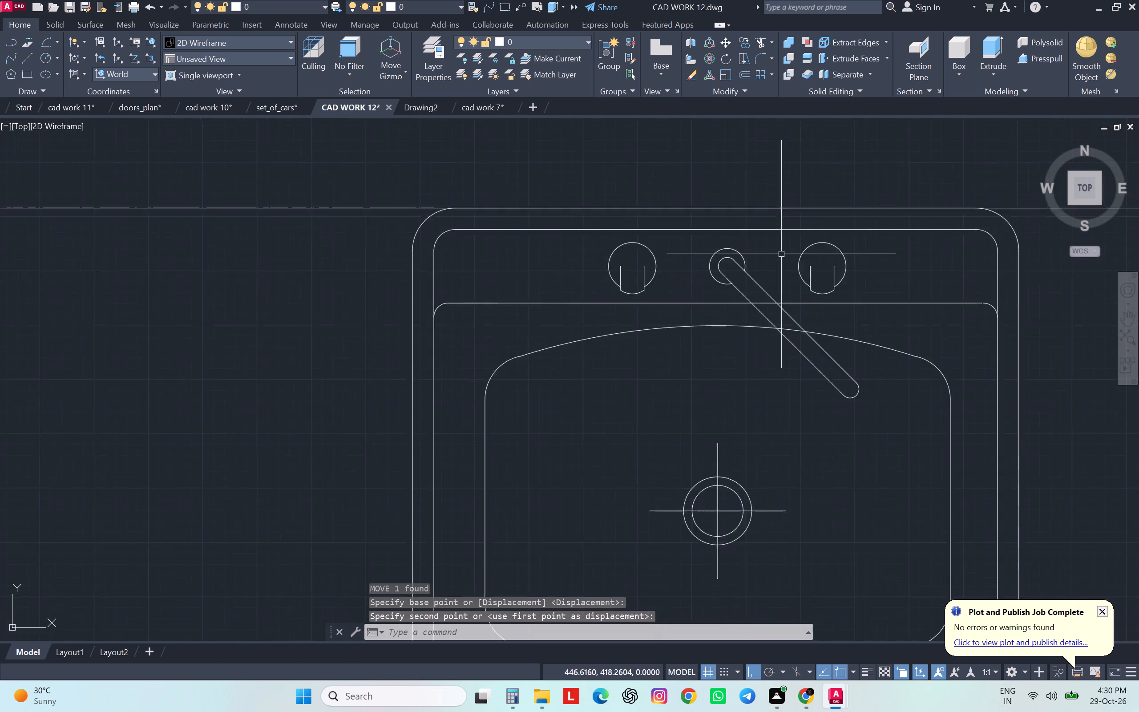
{"action": "scroll", "coordinate": [781, 254], "scroll_direction": "down", "scroll_amount": 2}
{"action": "scroll", "coordinate": [807, 300], "scroll_direction": "down", "scroll_amount": 5}
{"action": "scroll", "coordinate": [812, 336], "scroll_direction": "up", "scroll_amount": 4}
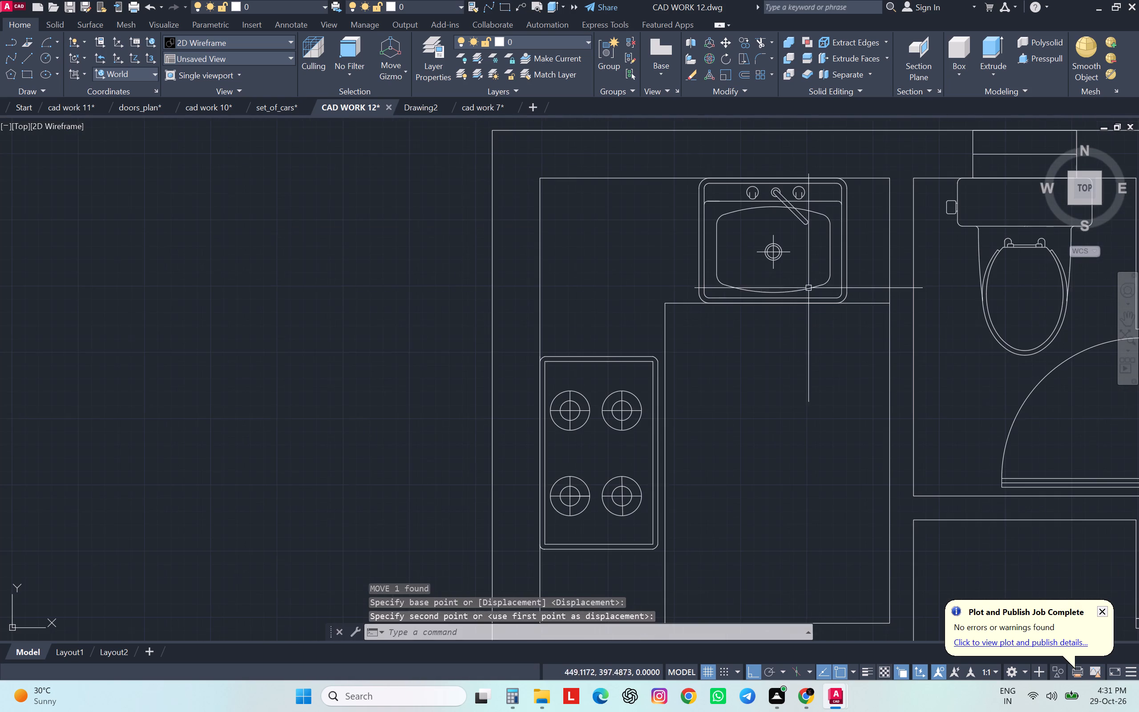
{"action": "scroll", "coordinate": [809, 285], "scroll_direction": "down", "scroll_amount": 3}
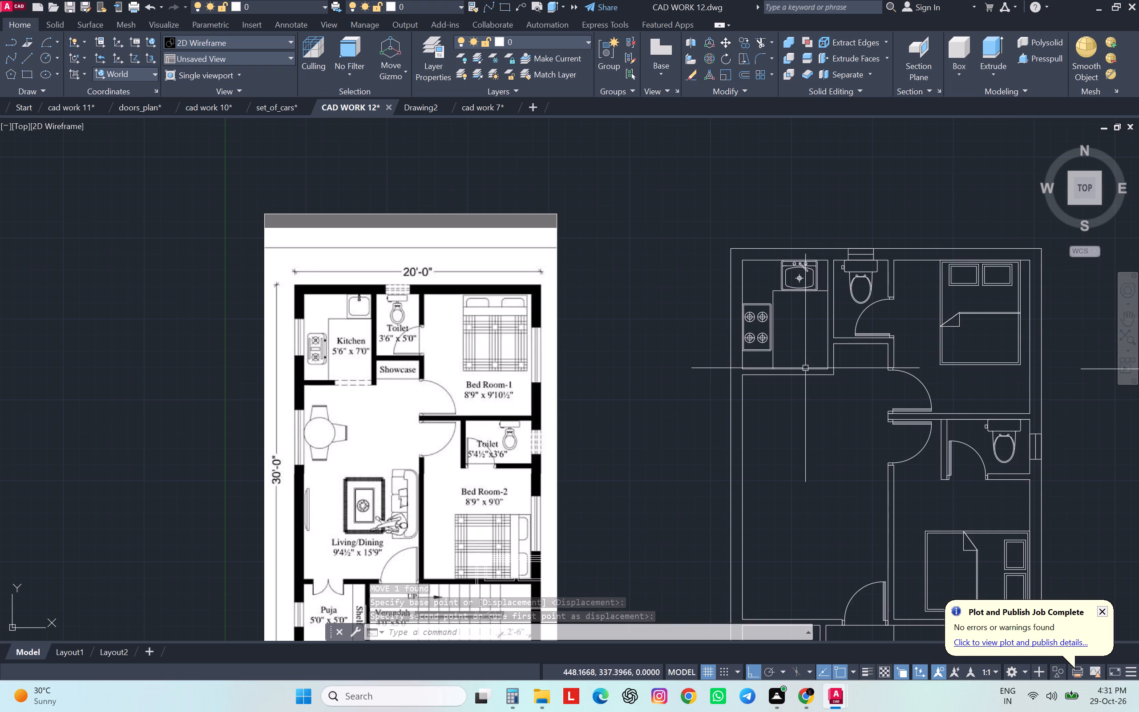
{"action": "scroll", "coordinate": [816, 279], "scroll_direction": "up", "scroll_amount": 4}
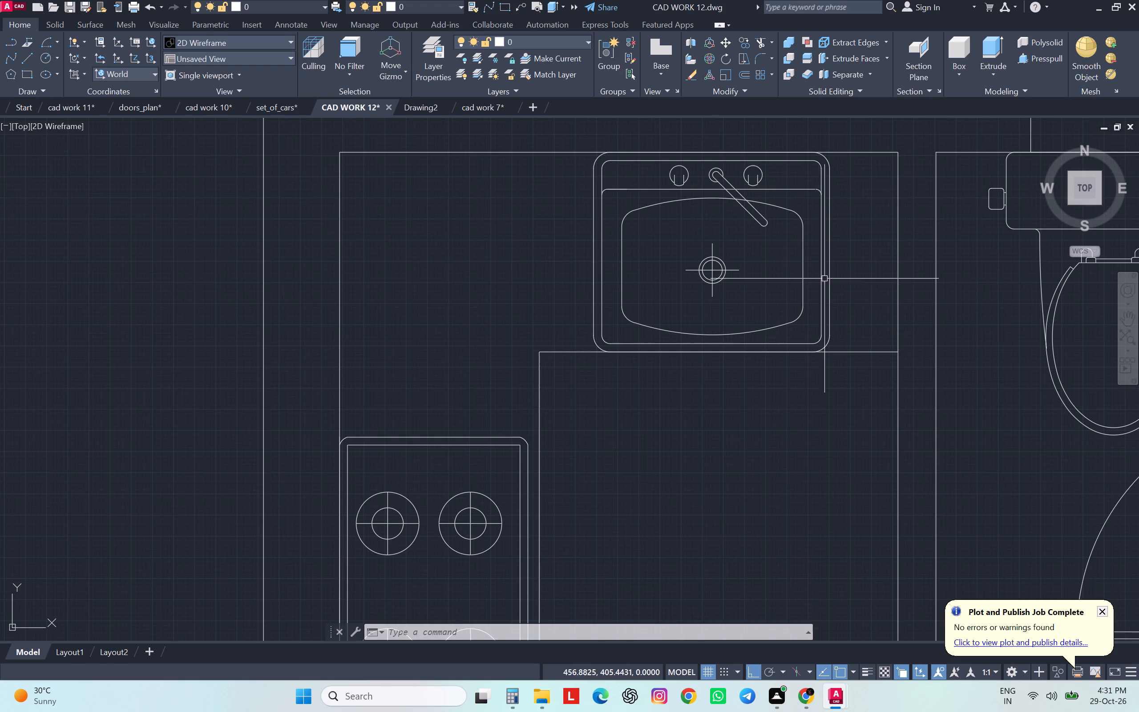
{"action": "left_click", "coordinate": [825, 279]}
{"action": "left_click", "coordinate": [825, 313]}
{"action": "left_click", "coordinate": [843, 301]}
{"action": "left_click", "coordinate": [819, 308]}
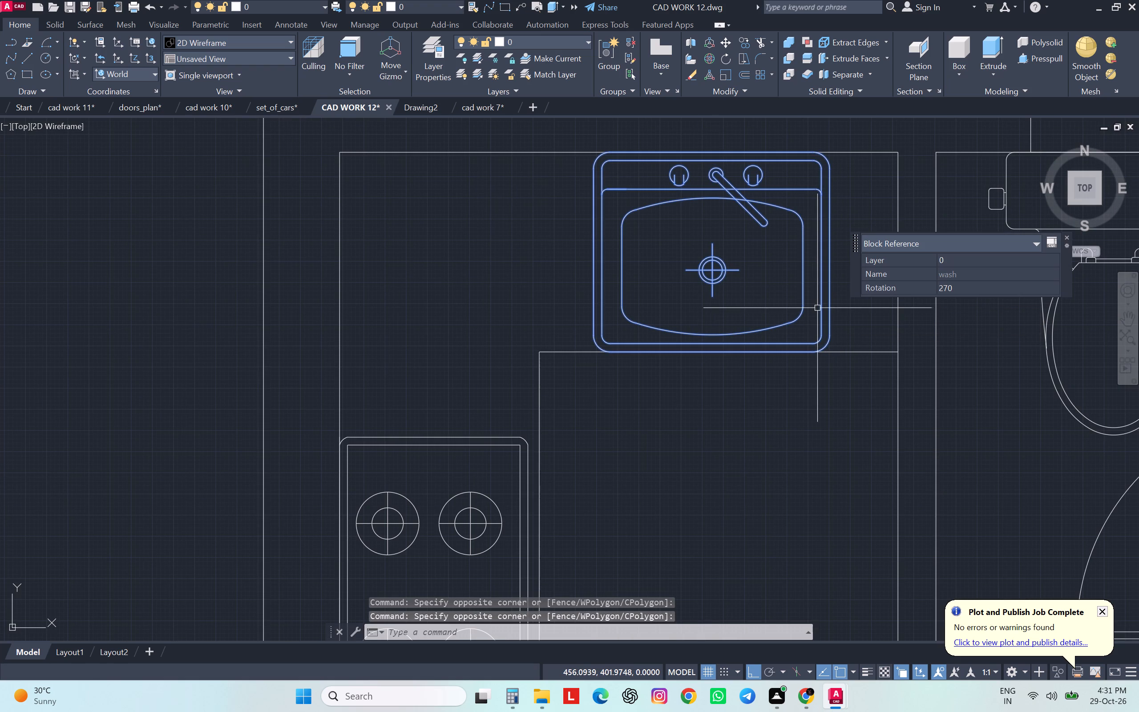
{"action": "type", "text": "M"}
{"action": "key", "text": "space"}
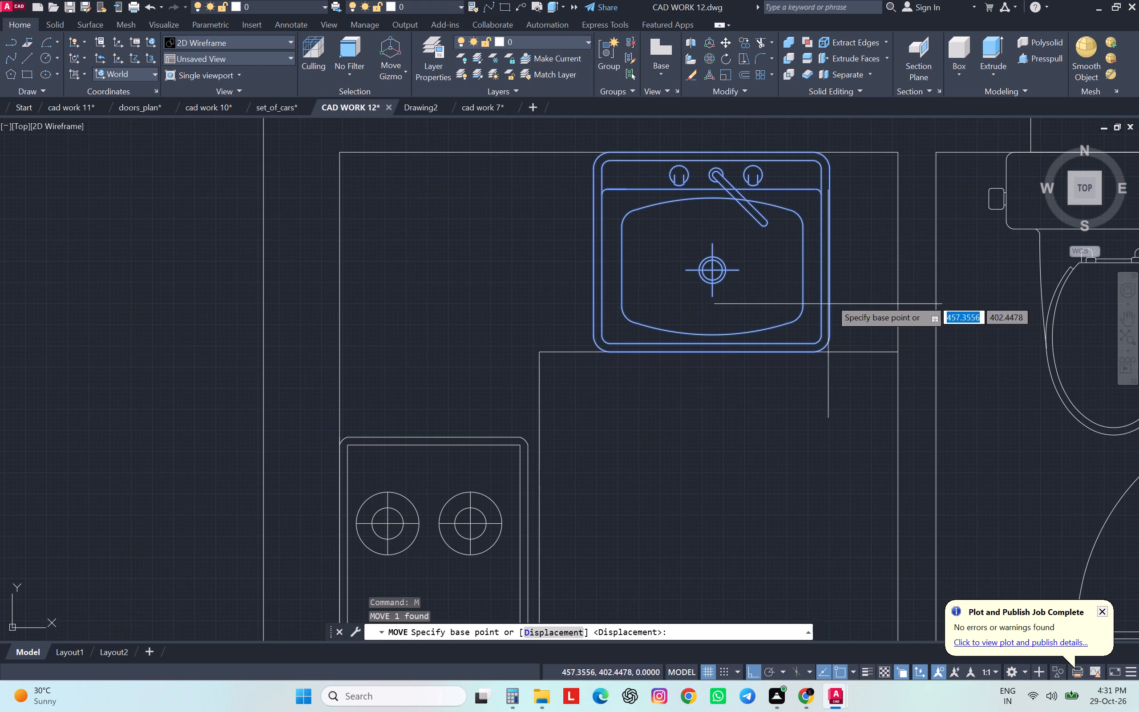
{"action": "left_click", "coordinate": [831, 252]}
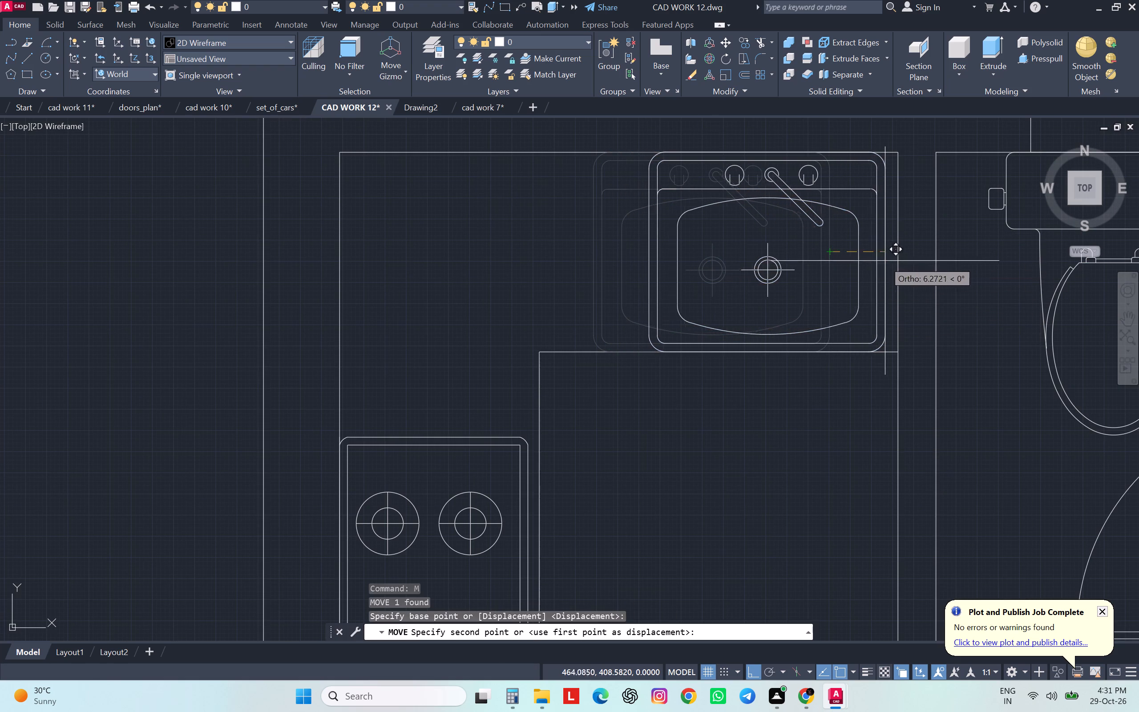
{"action": "left_click", "coordinate": [894, 251]}
{"action": "key", "text": "Escape"}
{"action": "key", "text": "Escape"}
Rotate the spare horizontal W3 window block beside the plan to 270° so it stands vertical.
{"action": "scroll", "coordinate": [769, 344], "scroll_direction": "down", "scroll_amount": 3}
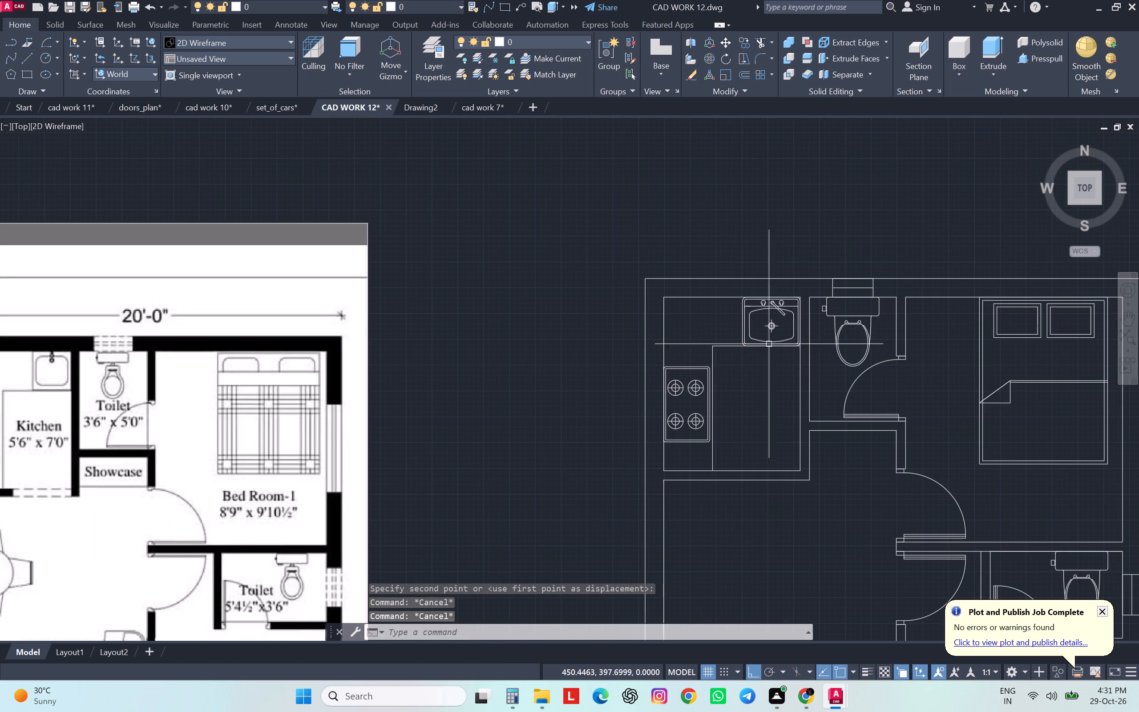
{"action": "scroll", "coordinate": [852, 382], "scroll_direction": "down", "scroll_amount": 3}
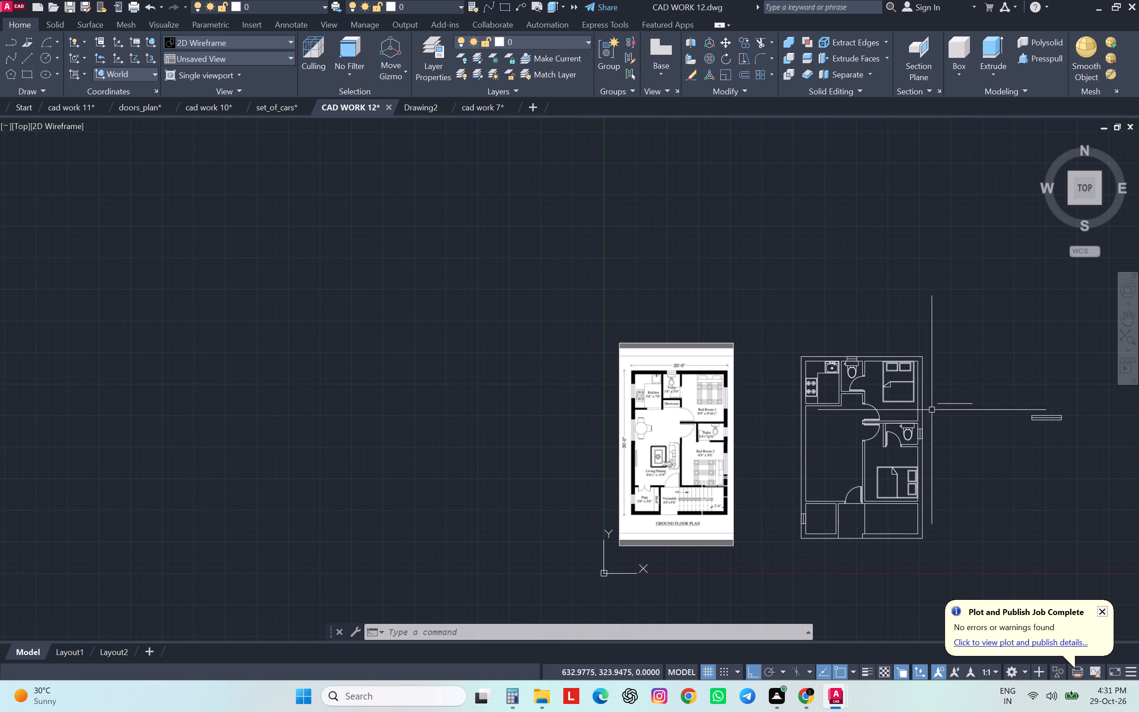
{"action": "left_click", "coordinate": [1068, 405]}
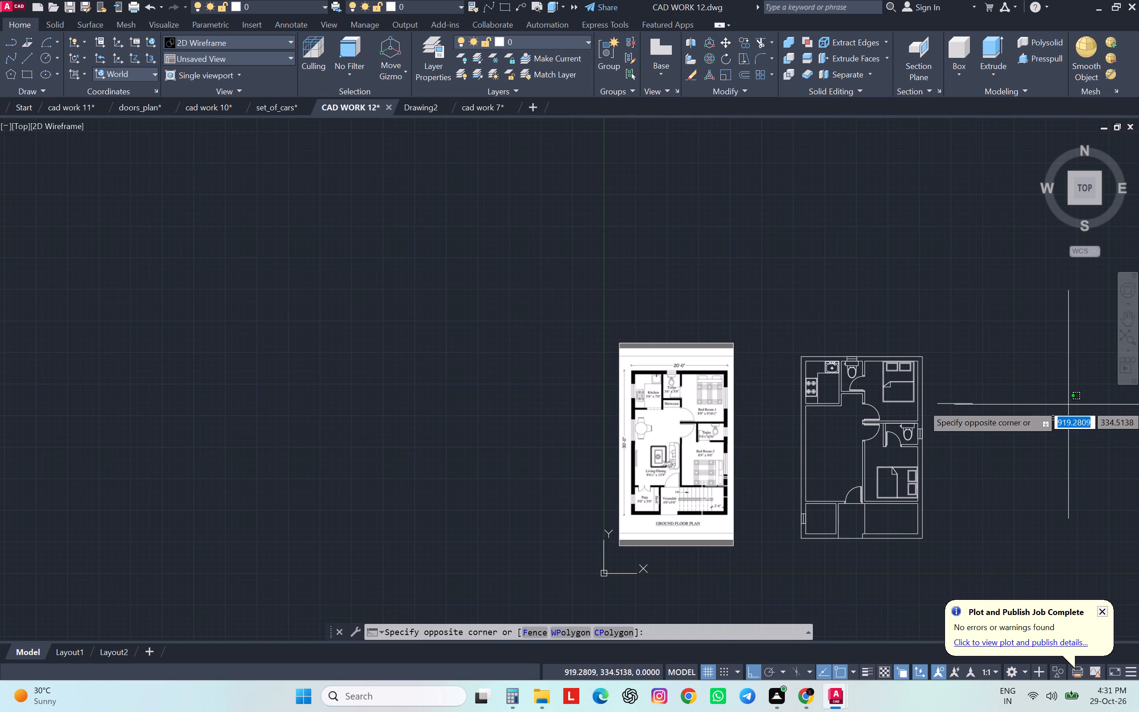
{"action": "left_click", "coordinate": [1045, 442]}
{"action": "type", "text": "RO"}
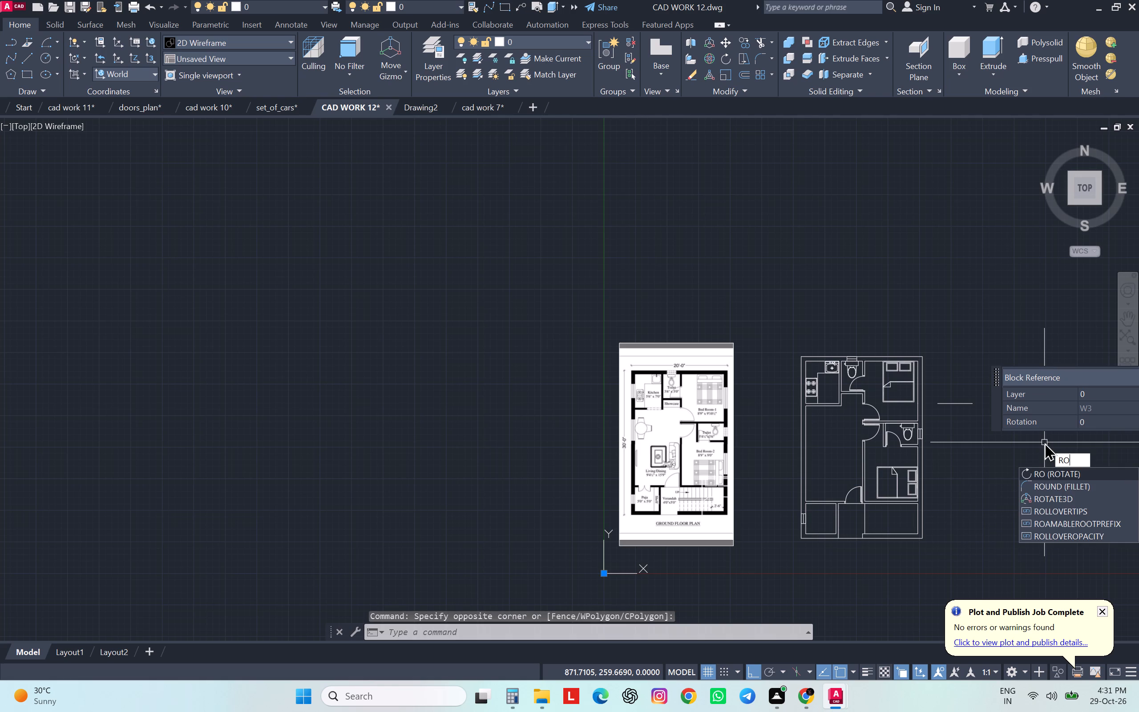
{"action": "key", "text": "Return"}
{"action": "left_click", "coordinate": [1040, 421]}
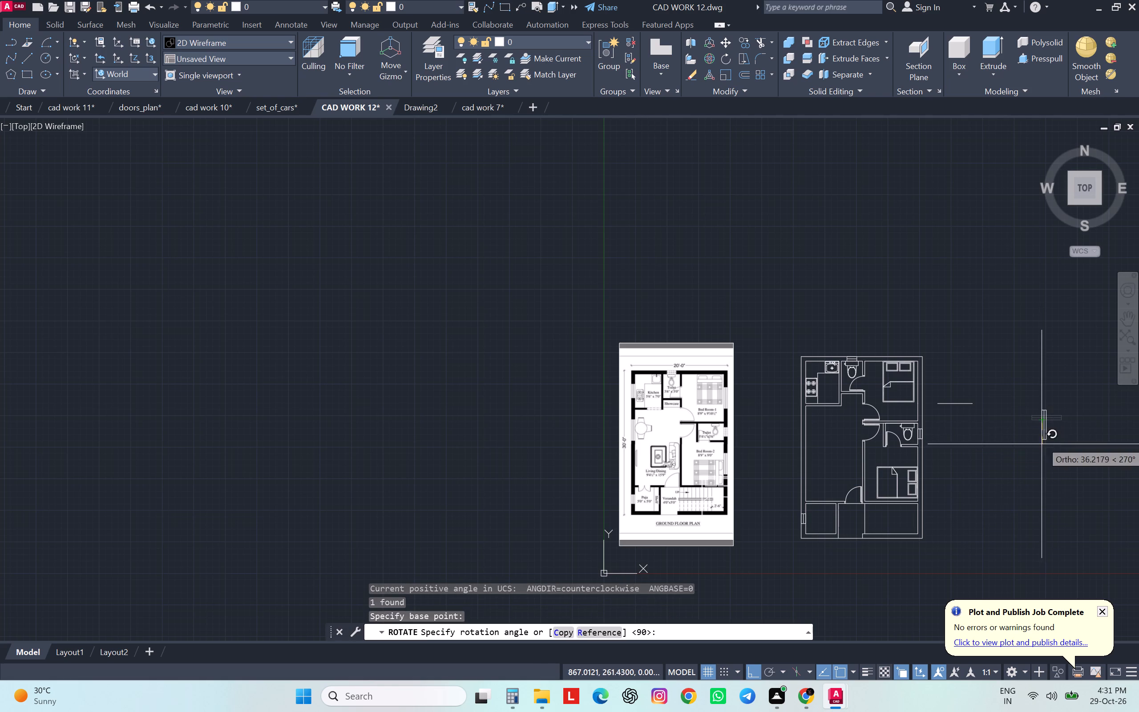
{"action": "left_click", "coordinate": [1040, 462]}
Copy the vertical W3 window by its inner-edge midpoint into the outer wall of Bed Room-1, beside the bed.
{"action": "scroll", "coordinate": [1046, 437], "scroll_direction": "up", "scroll_amount": 1}
{"action": "middle_click_drag", "start_coordinate": [1046, 437], "coordinate": [957, 424]}
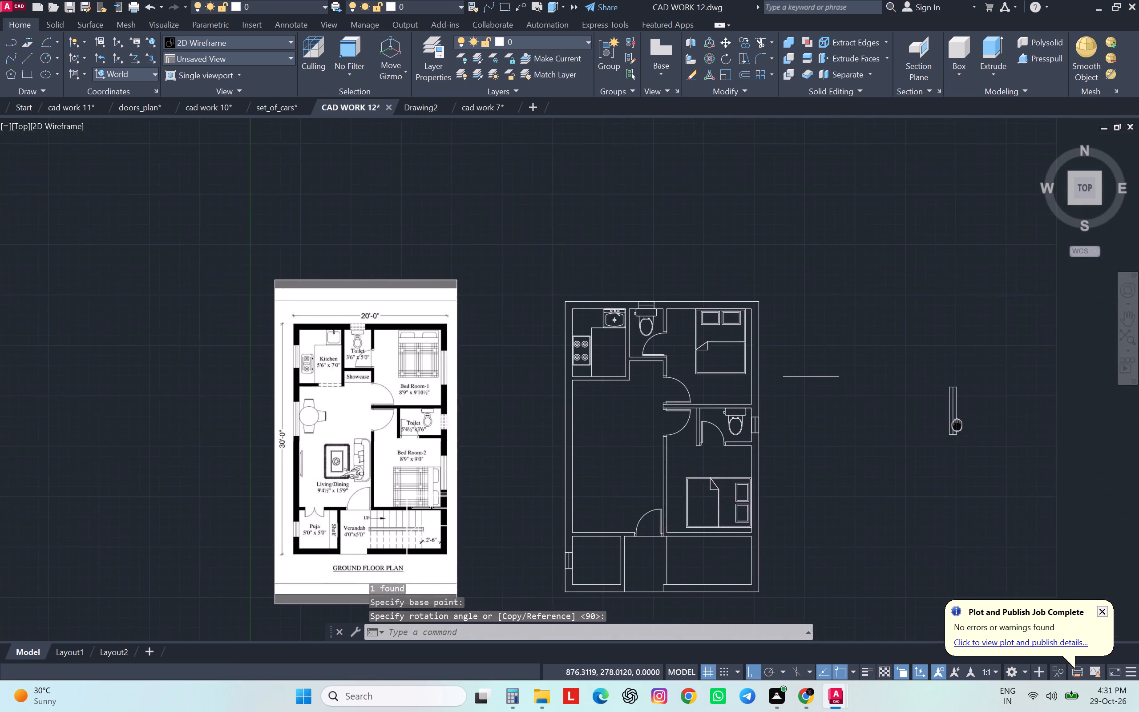
{"action": "middle_click_drag", "start_coordinate": [957, 424], "coordinate": [930, 385]}
{"action": "scroll", "coordinate": [940, 391], "scroll_direction": "down", "scroll_amount": 2}
{"action": "scroll", "coordinate": [912, 393], "scroll_direction": "up", "scroll_amount": 2}
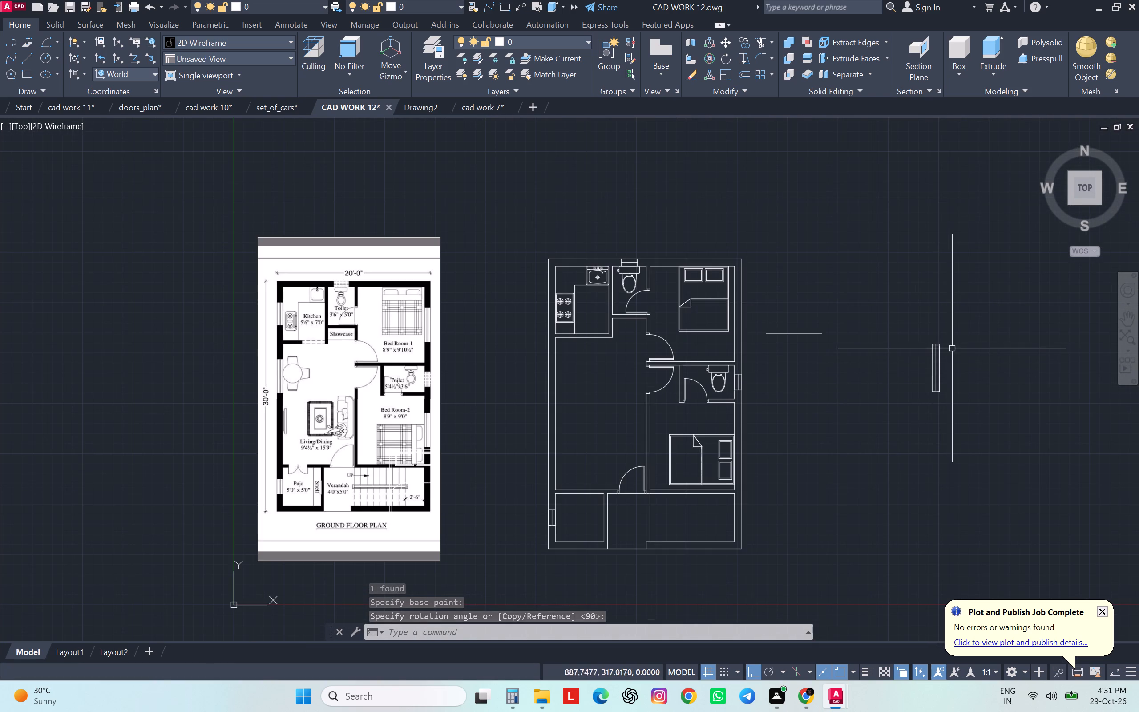
{"action": "left_click", "coordinate": [955, 347]}
{"action": "left_click", "coordinate": [913, 395]}
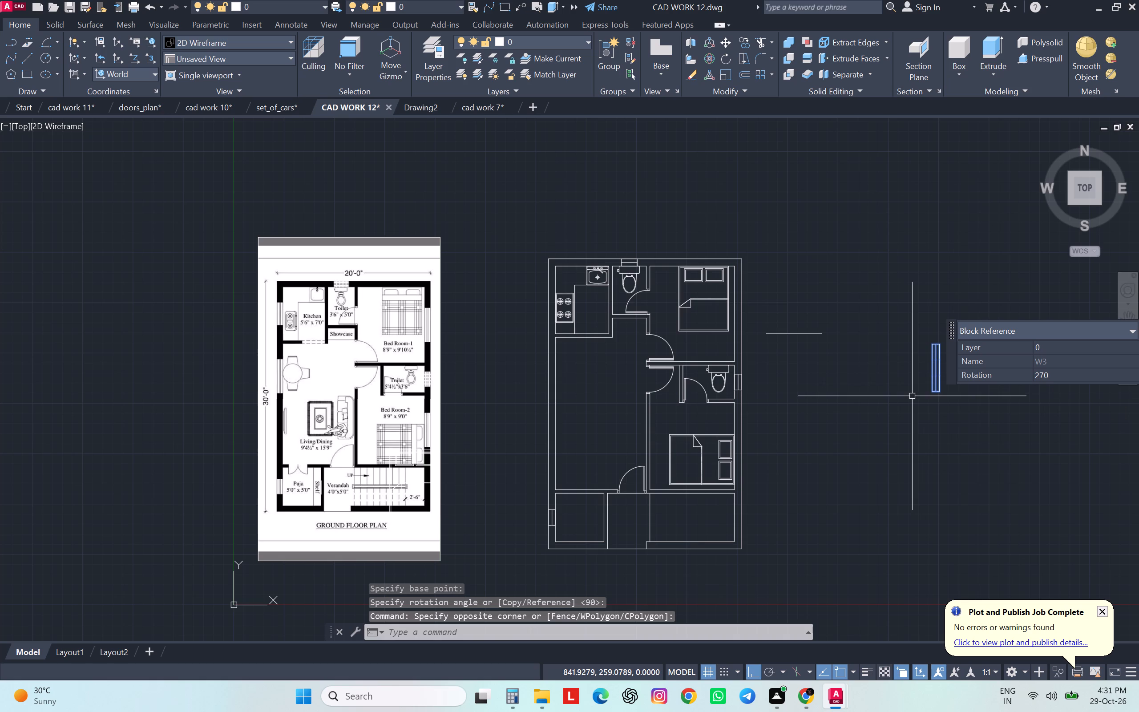
{"action": "key", "text": "m"}
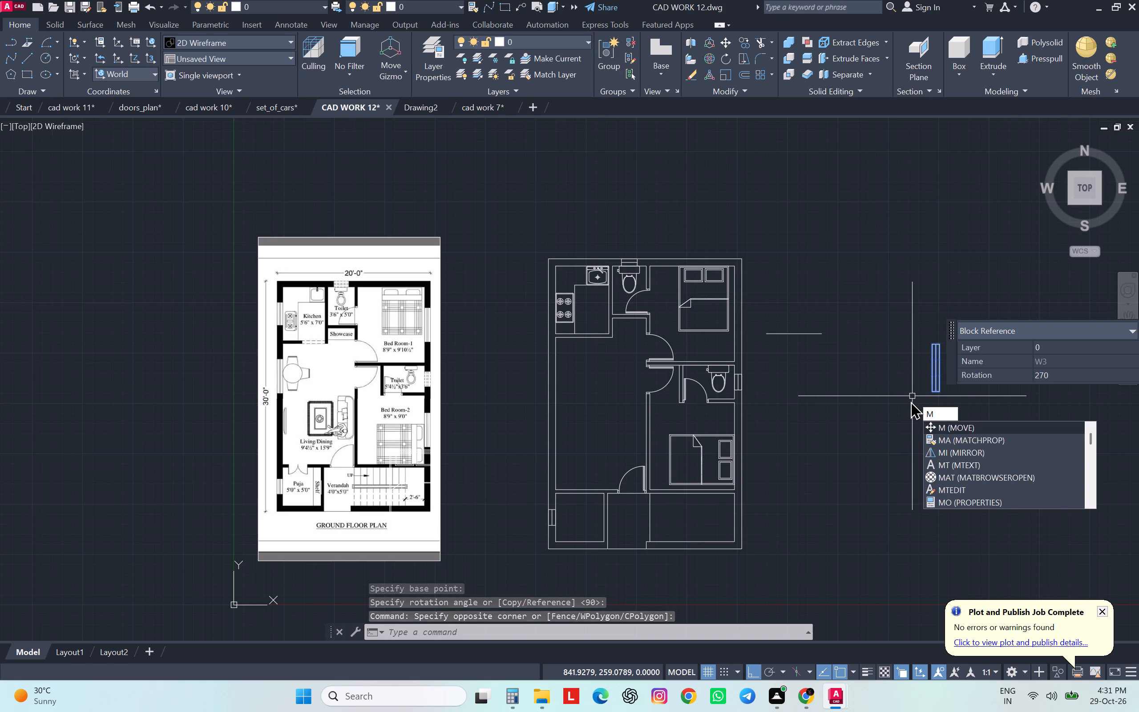
{"action": "key", "text": "BackSpace"}
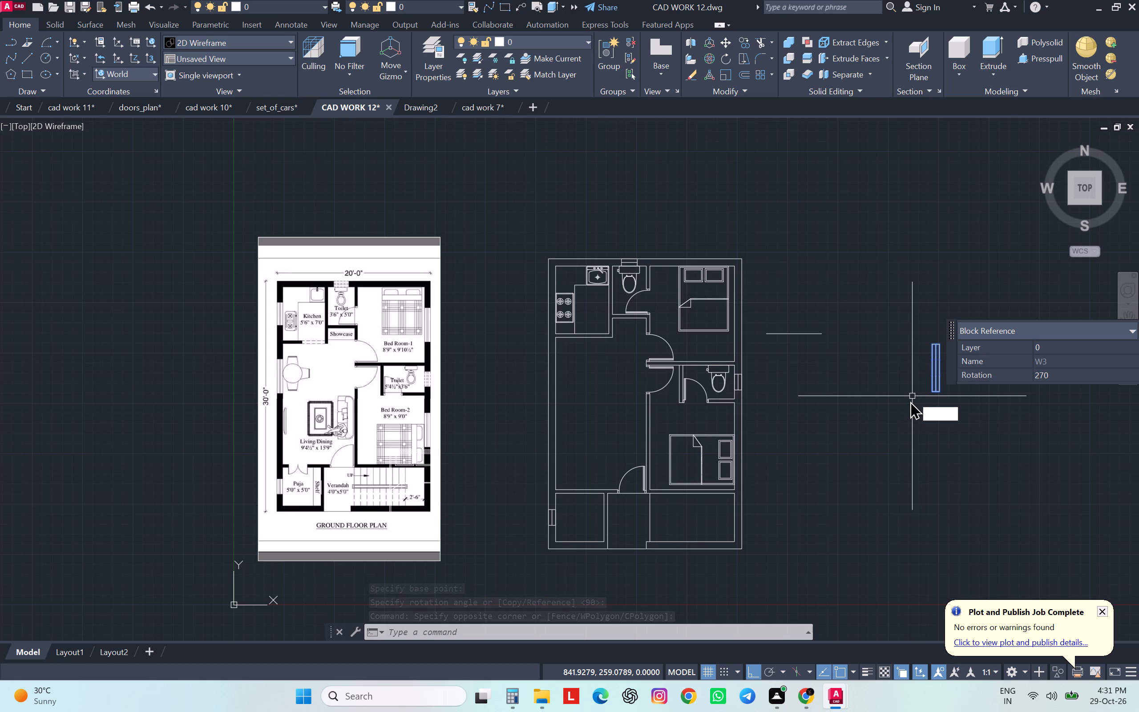
{"action": "type", "text": "CO"}
{"action": "key", "text": "Return"}
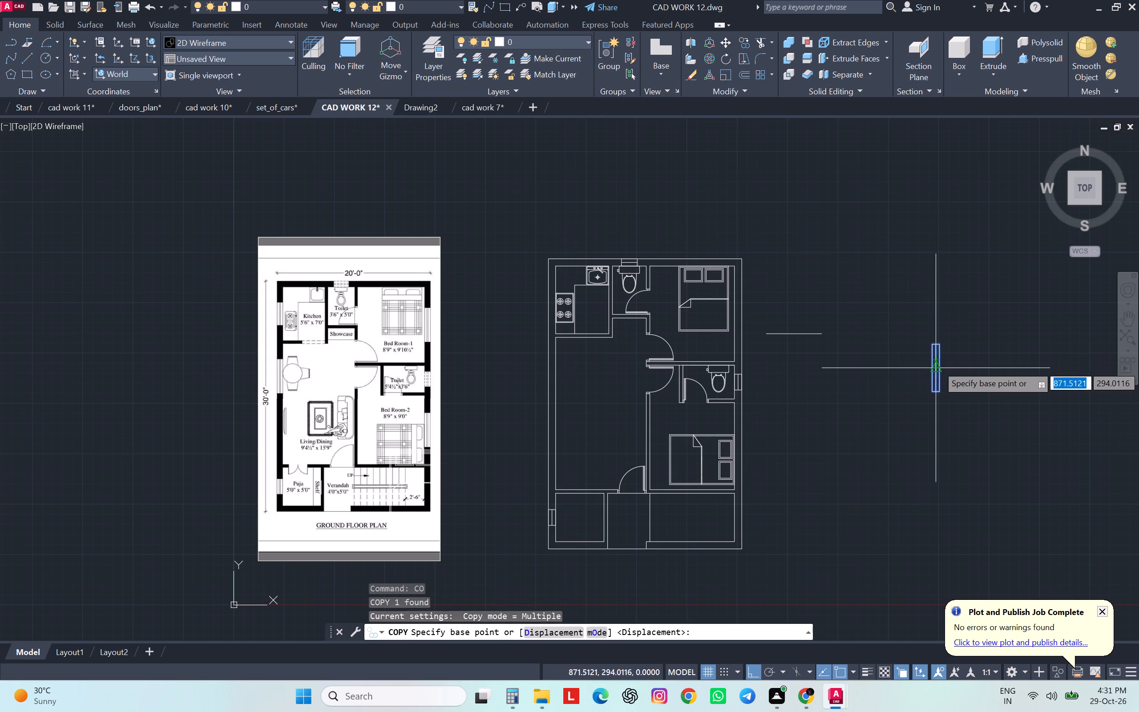
{"action": "scroll", "coordinate": [931, 366], "scroll_direction": "up", "scroll_amount": 3}
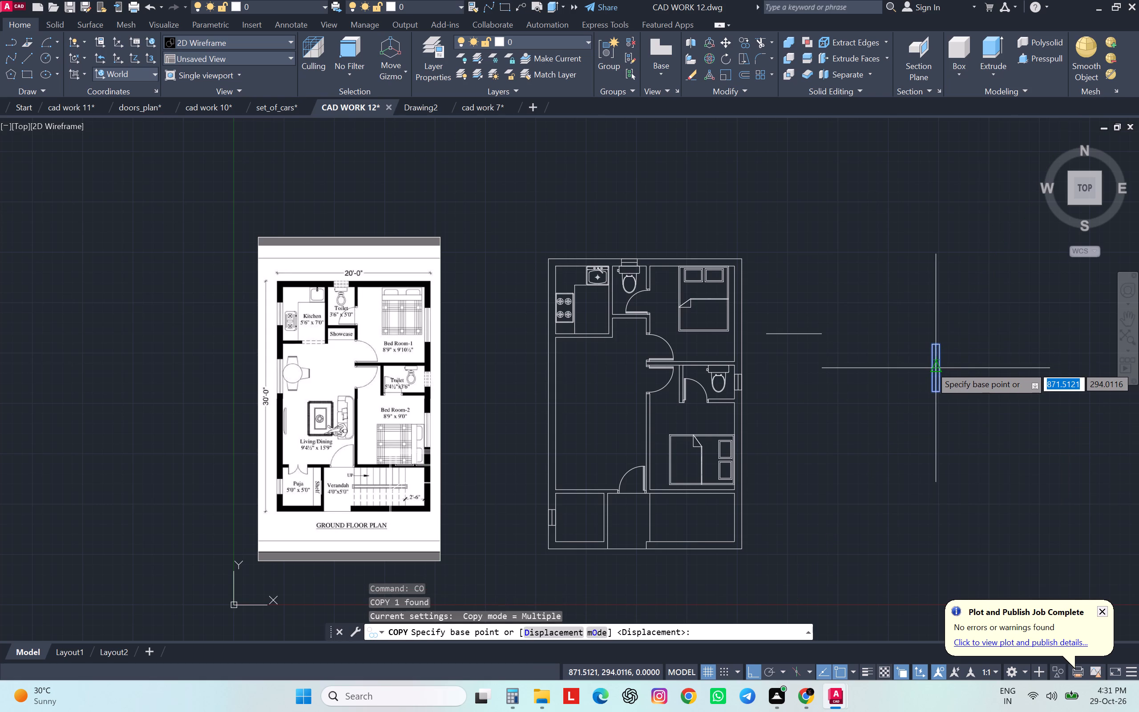
{"action": "scroll", "coordinate": [931, 366], "scroll_direction": "up", "scroll_amount": 1}
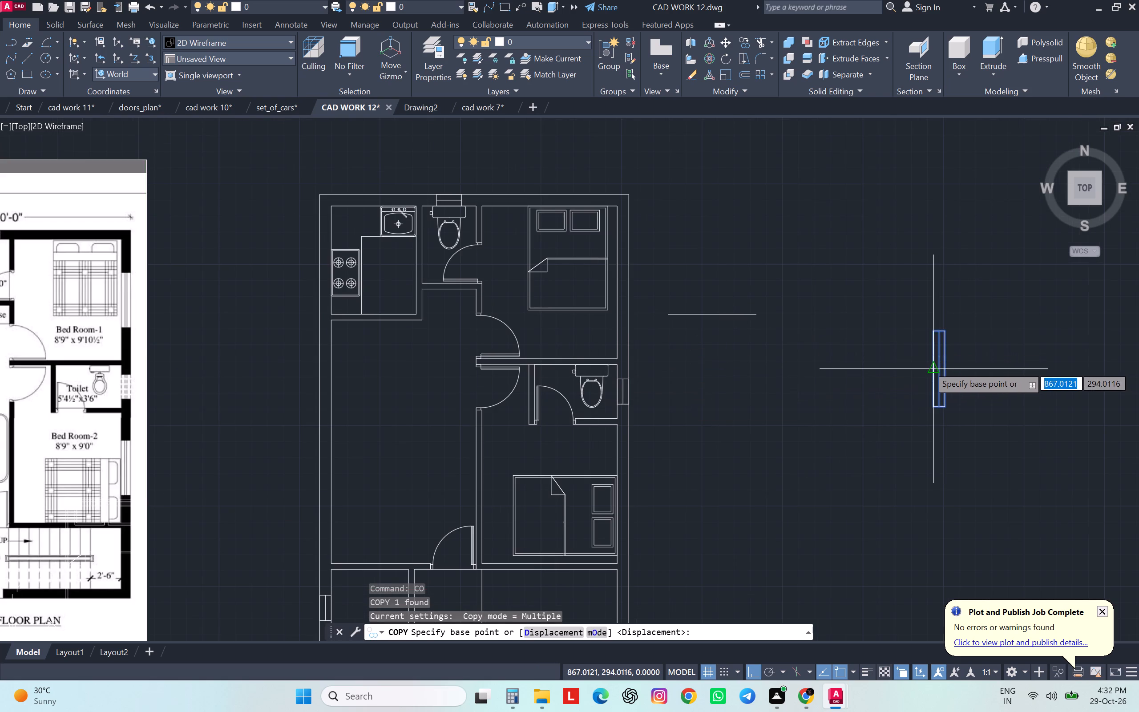
{"action": "left_click", "coordinate": [928, 366]}
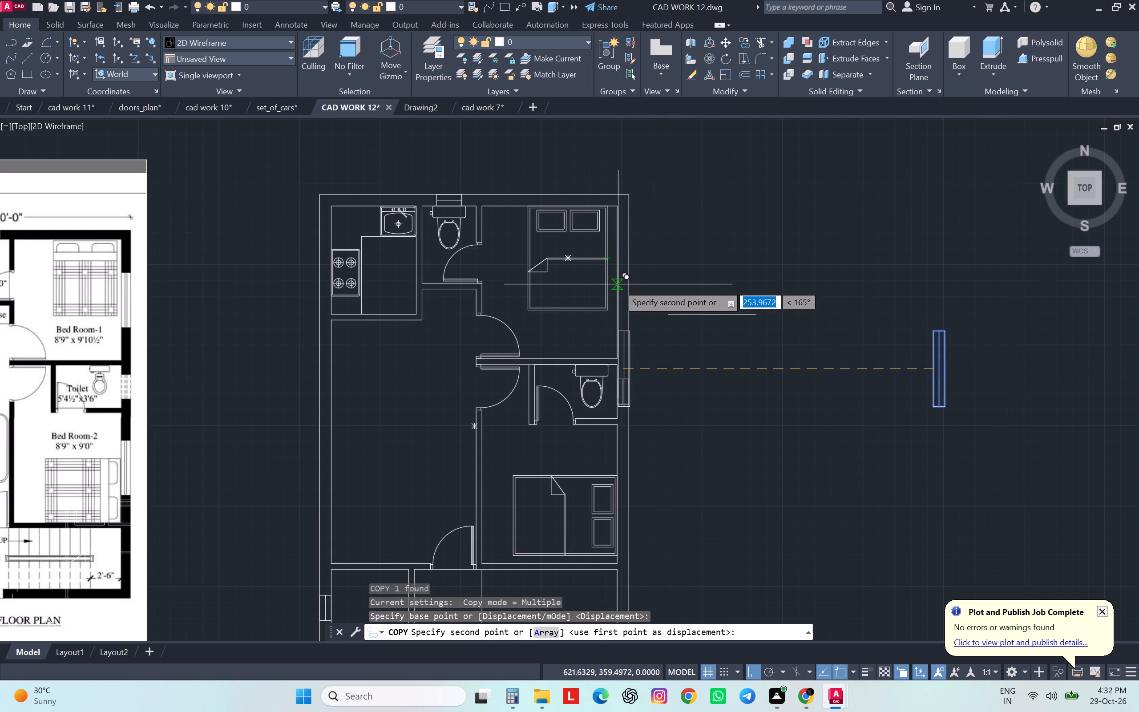
{"action": "scroll", "coordinate": [615, 282], "scroll_direction": "up", "scroll_amount": 4}
{"action": "scroll", "coordinate": [632, 289], "scroll_direction": "down", "scroll_amount": 3}
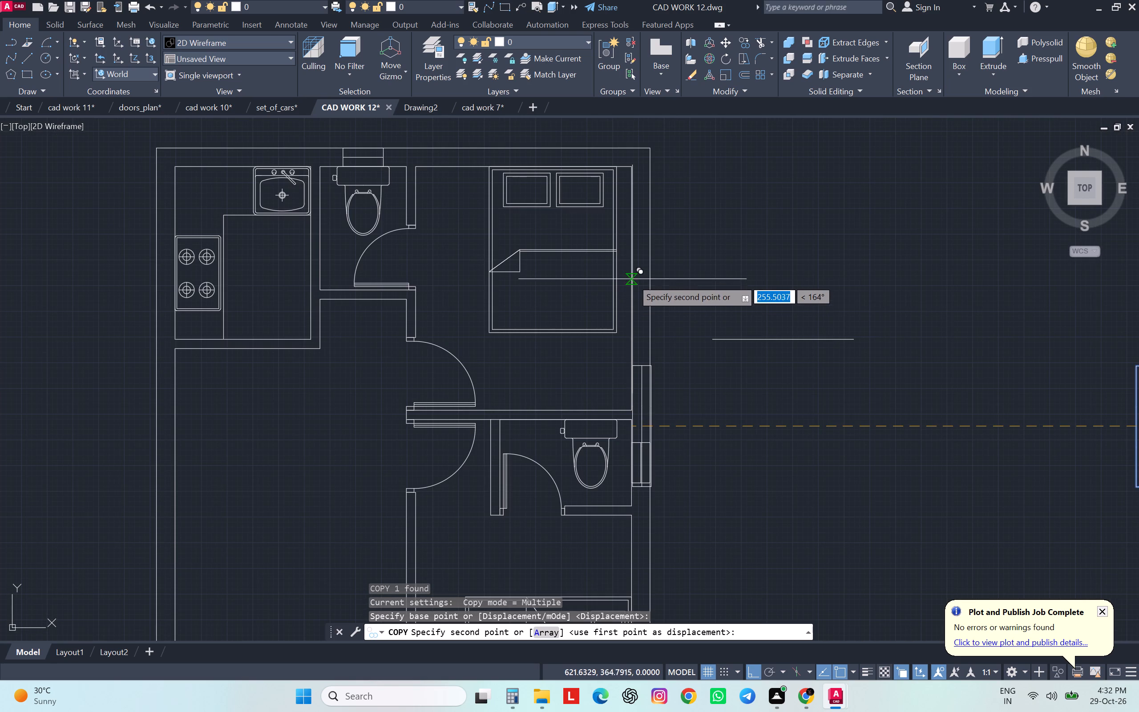
{"action": "left_click", "coordinate": [632, 249]}
Place another copy of the W3 window in the outer wall of Bed Room-2, at the bed's upper edge.
{"action": "scroll", "coordinate": [794, 292], "scroll_direction": "down", "scroll_amount": 1}
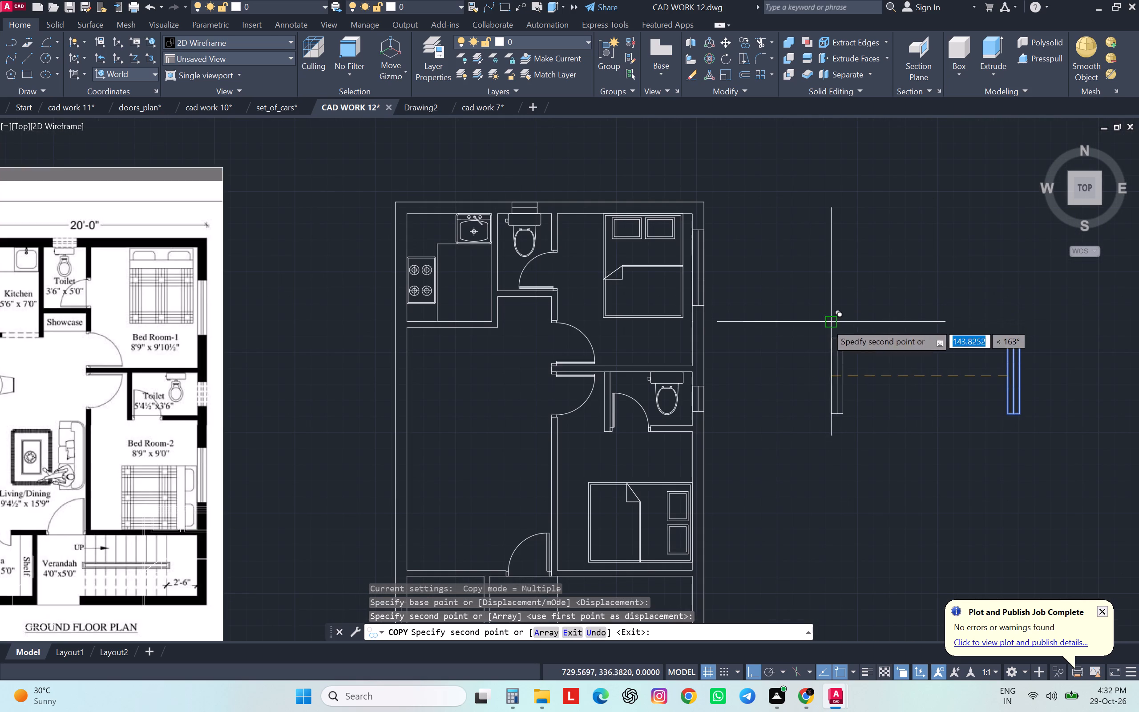
{"action": "scroll", "coordinate": [777, 292], "scroll_direction": "down", "scroll_amount": 1}
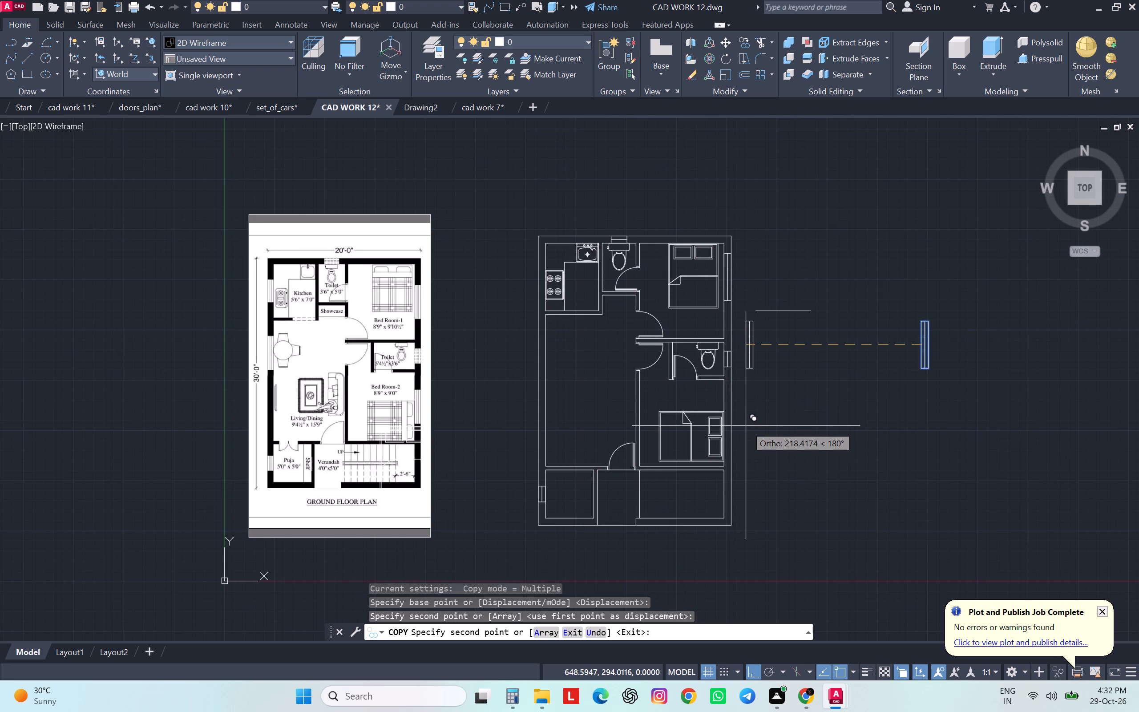
{"action": "scroll", "coordinate": [745, 426], "scroll_direction": "up", "scroll_amount": 3}
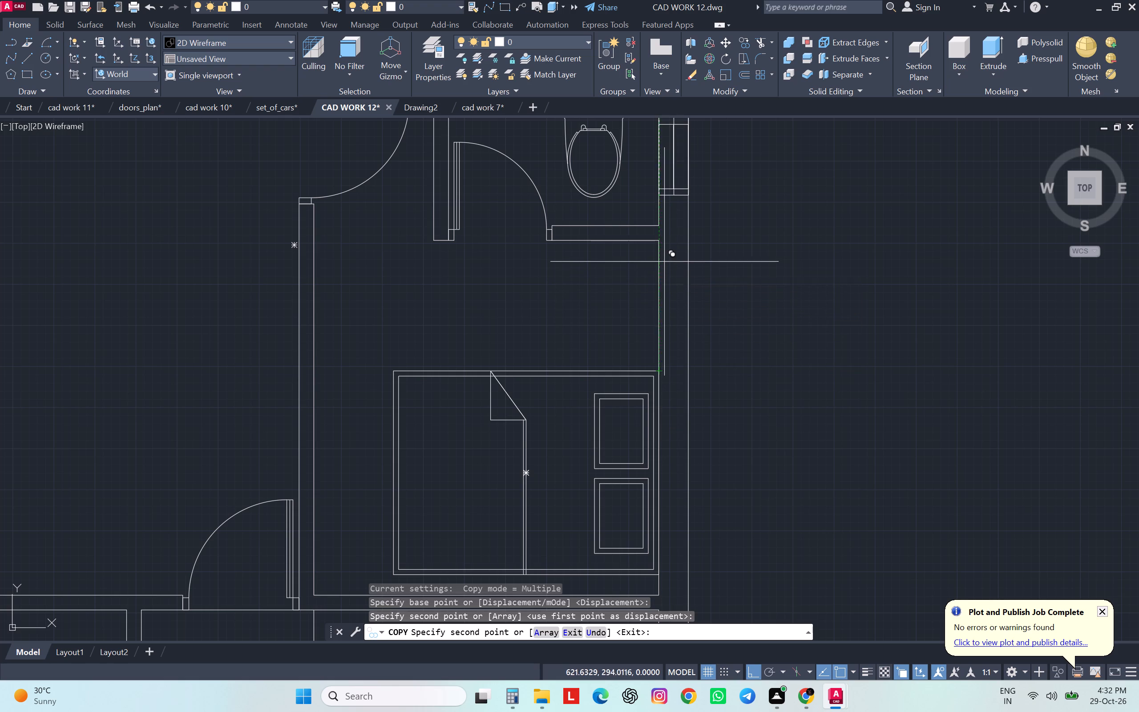
{"action": "left_click", "coordinate": [657, 370]}
{"action": "scroll", "coordinate": [805, 343], "scroll_direction": "down", "scroll_amount": 4}
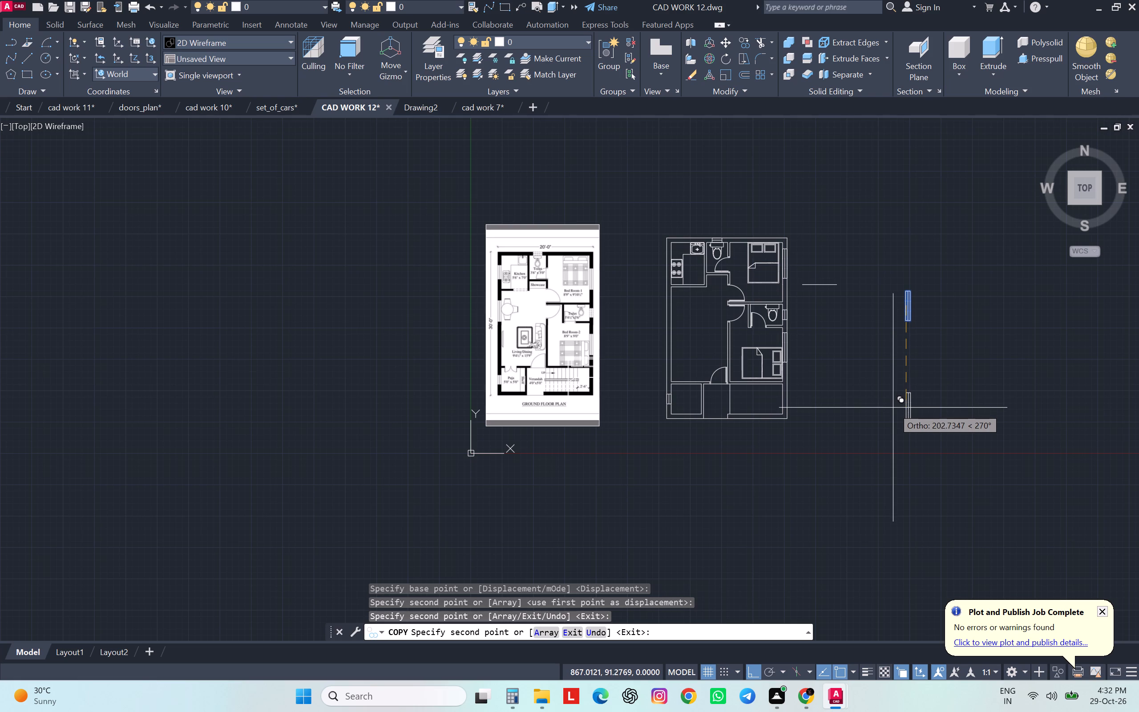
Move the W3 window in Bed Room-2's outer wall straight down the wall so it sits beside the bed's pillows.
{"action": "key", "text": "Escape"}
{"action": "scroll", "coordinate": [788, 355], "scroll_direction": "up", "scroll_amount": 1}
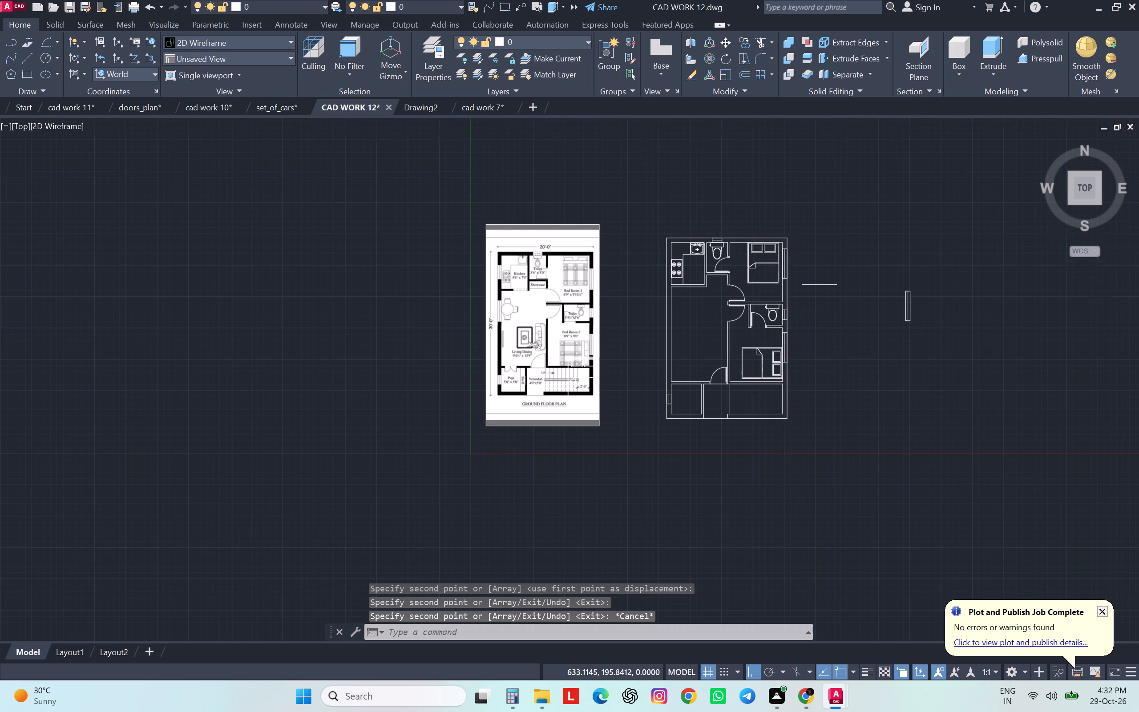
{"action": "scroll", "coordinate": [788, 355], "scroll_direction": "up", "scroll_amount": 2}
{"action": "scroll", "coordinate": [773, 320], "scroll_direction": "up", "scroll_amount": 2}
{"action": "scroll", "coordinate": [773, 320], "scroll_direction": "down", "scroll_amount": 1}
{"action": "scroll", "coordinate": [773, 320], "scroll_direction": "up", "scroll_amount": 2}
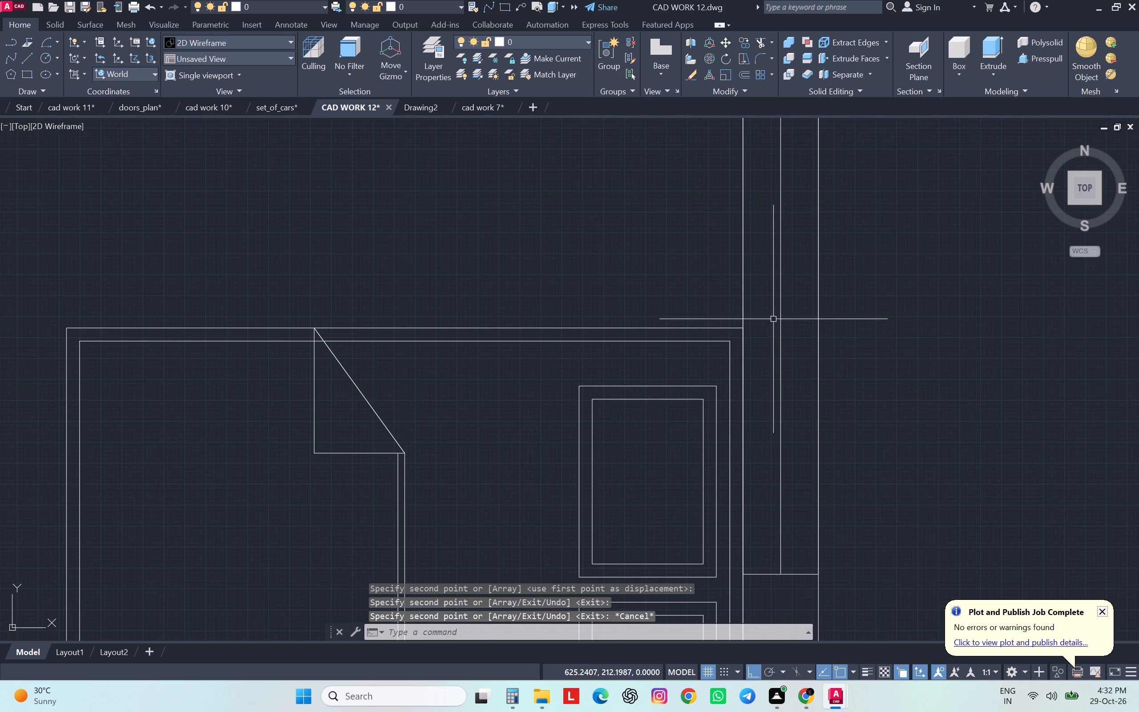
{"action": "scroll", "coordinate": [766, 319], "scroll_direction": "down", "scroll_amount": 1}
{"action": "scroll", "coordinate": [768, 318], "scroll_direction": "up", "scroll_amount": 1}
{"action": "scroll", "coordinate": [739, 329], "scroll_direction": "down", "scroll_amount": 1}
{"action": "left_click", "coordinate": [743, 307]}
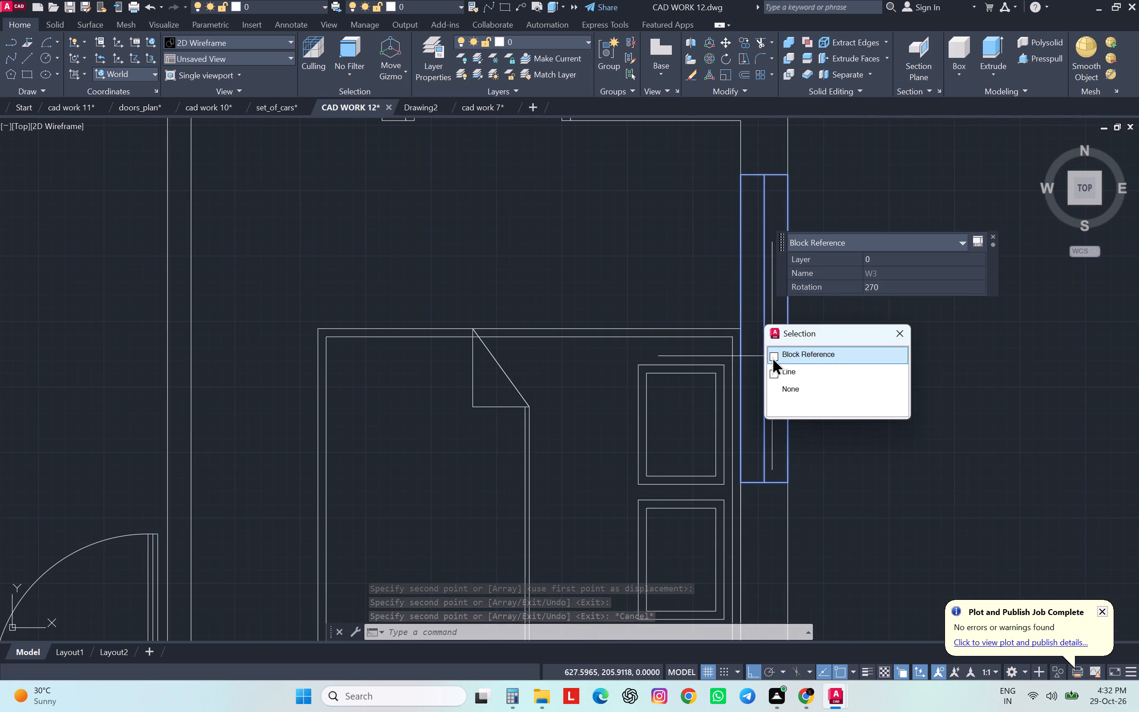
{"action": "left_click", "coordinate": [771, 353]}
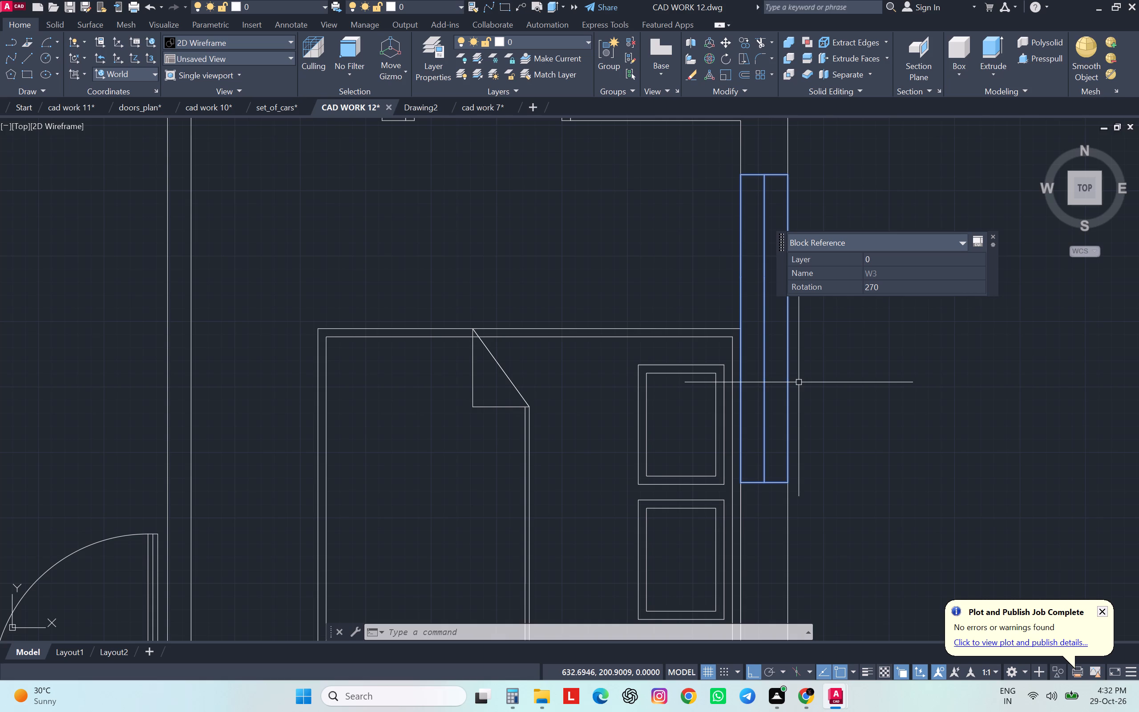
{"action": "key", "text": "m"}
{"action": "key", "text": "Return"}
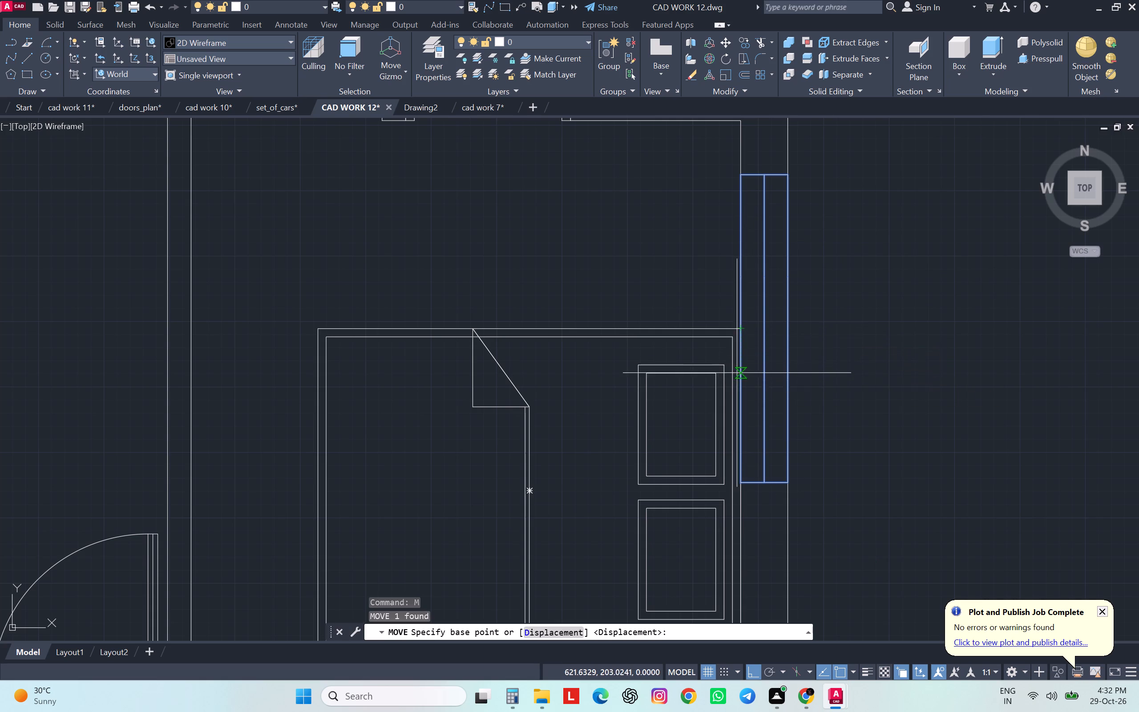
{"action": "left_click", "coordinate": [743, 330]}
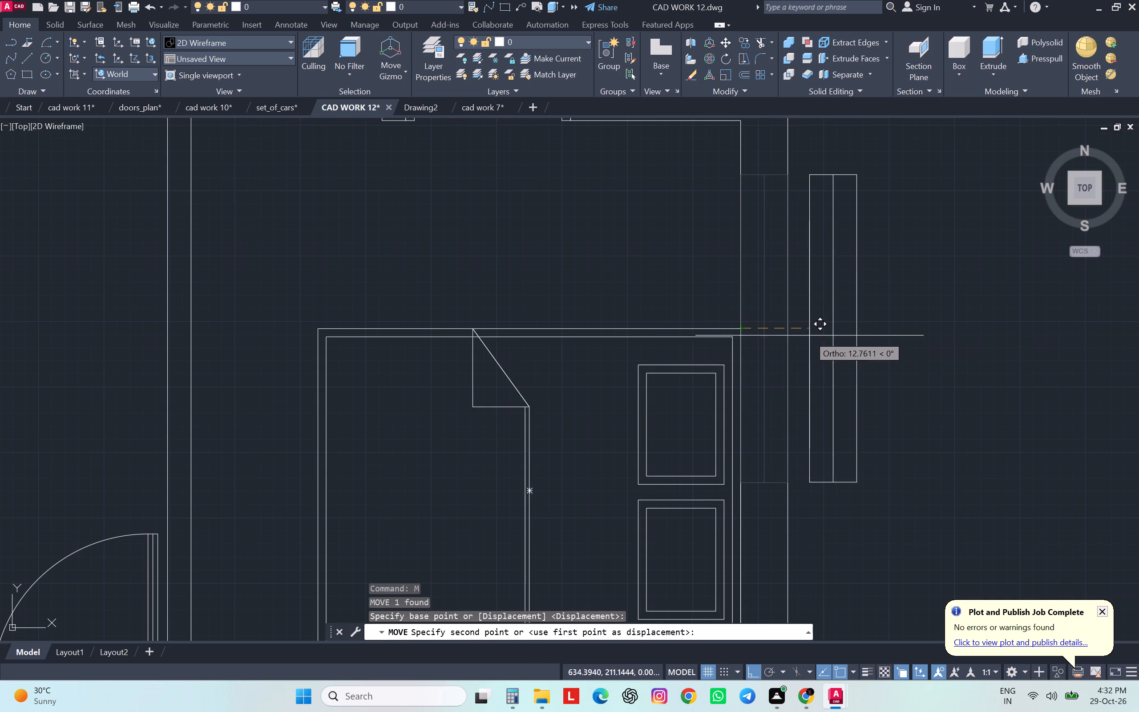
{"action": "left_click", "coordinate": [741, 404]}
{"action": "scroll", "coordinate": [742, 396], "scroll_direction": "up", "scroll_amount": 1}
{"action": "scroll", "coordinate": [742, 396], "scroll_direction": "down", "scroll_amount": 1}
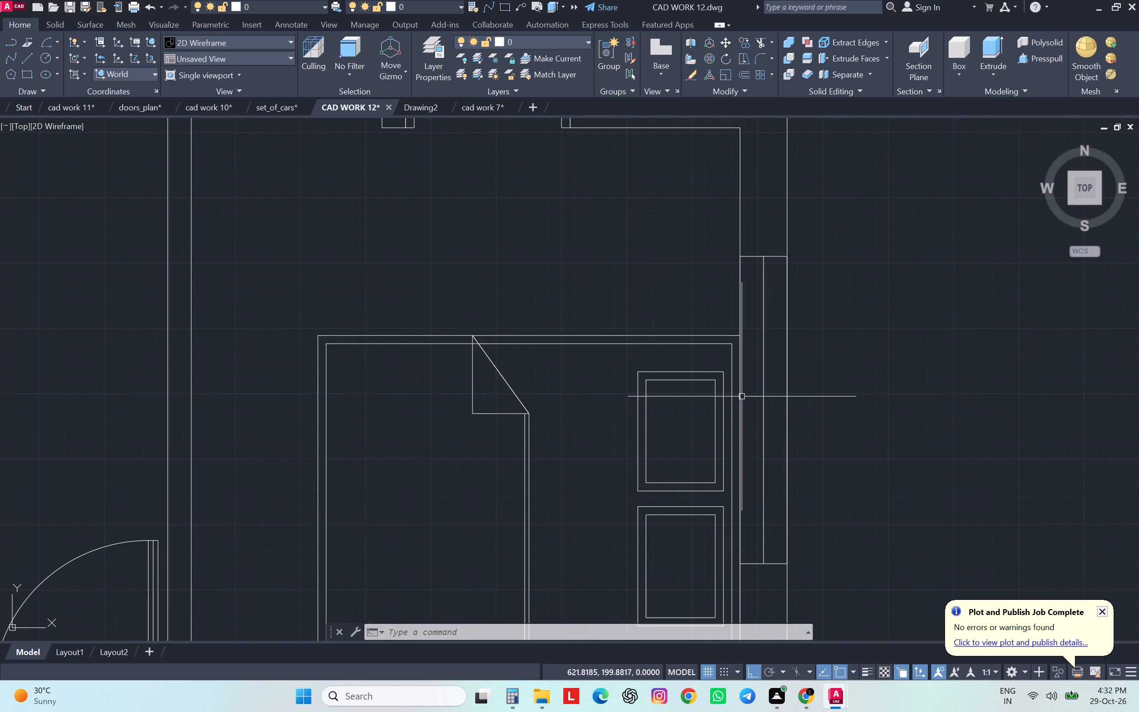
Move the W3 window in Bed Room-1's outer wall about 20 units straight down, near the middle of the room's wall.
{"action": "scroll", "coordinate": [923, 375], "scroll_direction": "down", "scroll_amount": 3}
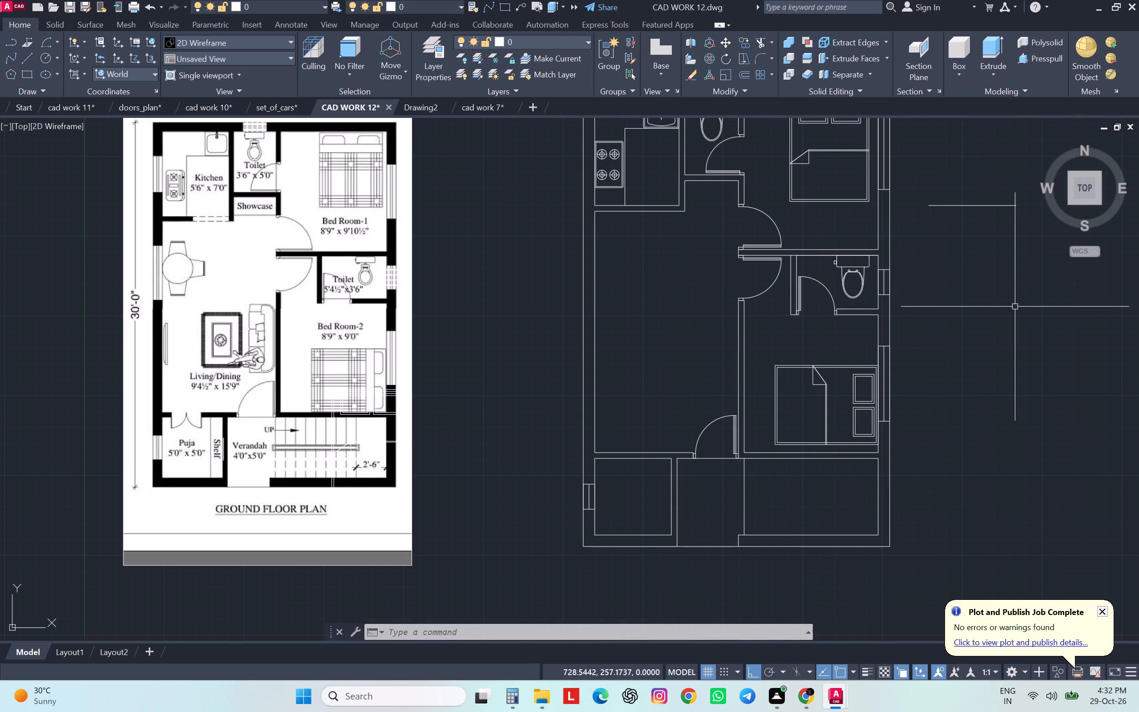
{"action": "middle_click_drag", "start_coordinate": [958, 309], "coordinate": [881, 429]}
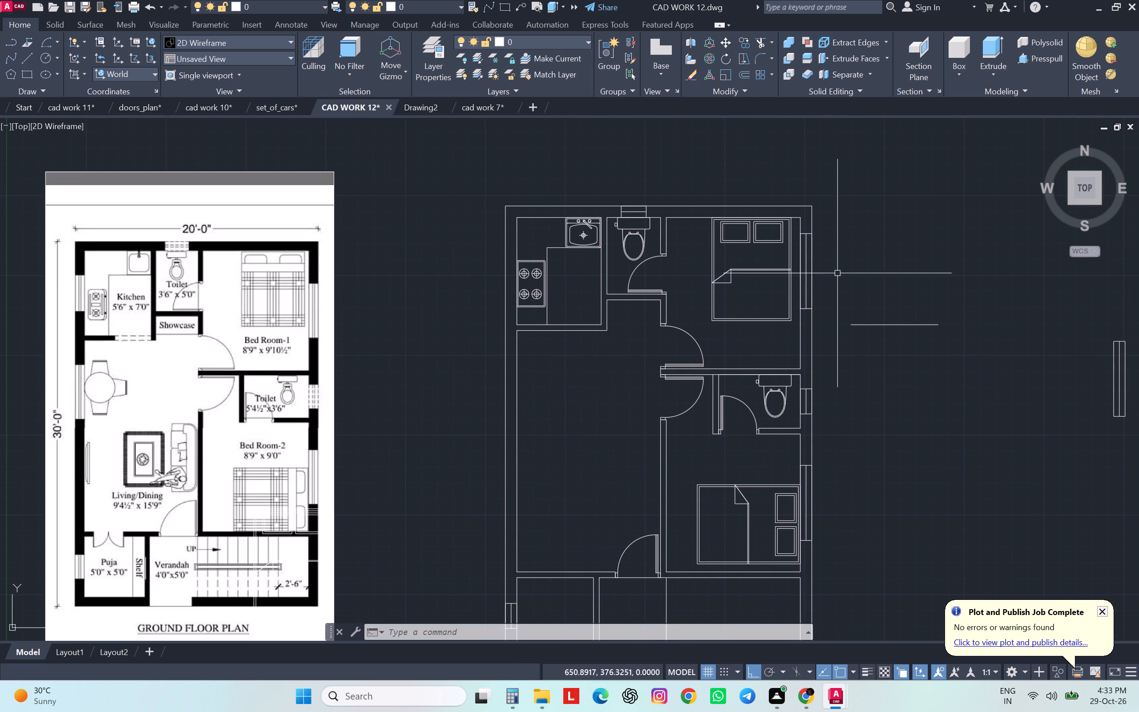
{"action": "left_click", "coordinate": [806, 259]}
{"action": "scroll", "coordinate": [806, 258], "scroll_direction": "down", "scroll_amount": 3}
{"action": "scroll", "coordinate": [806, 258], "scroll_direction": "up", "scroll_amount": 5}
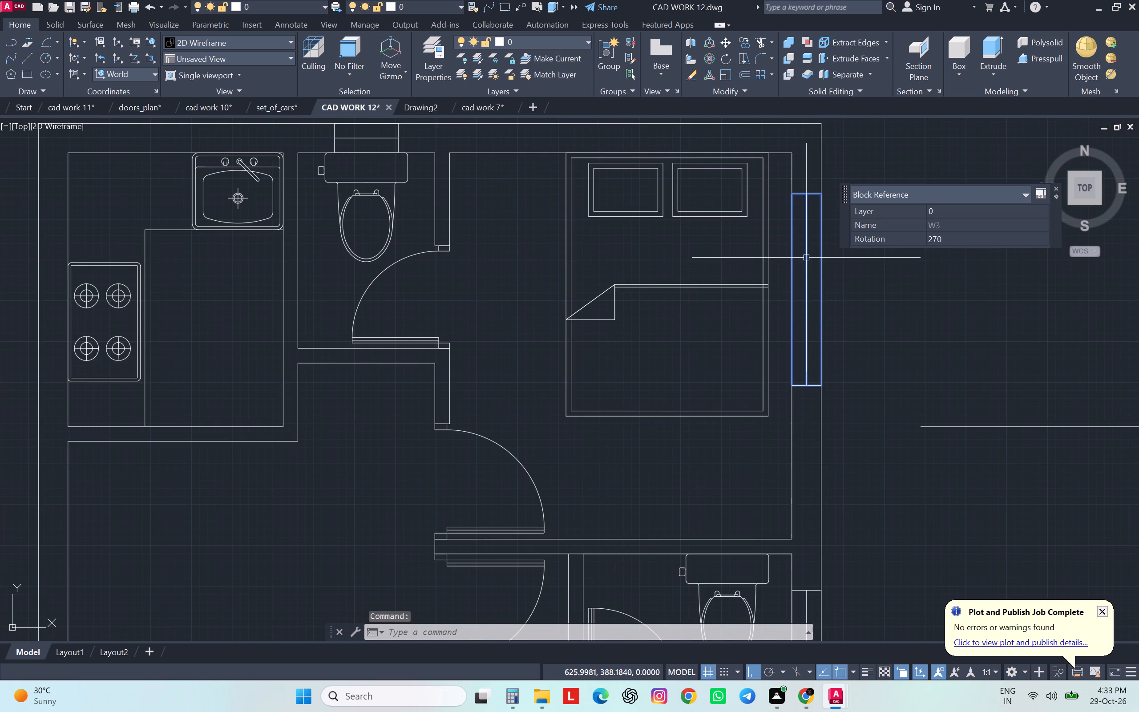
{"action": "type", "text": "M"}
{"action": "key", "text": "space"}
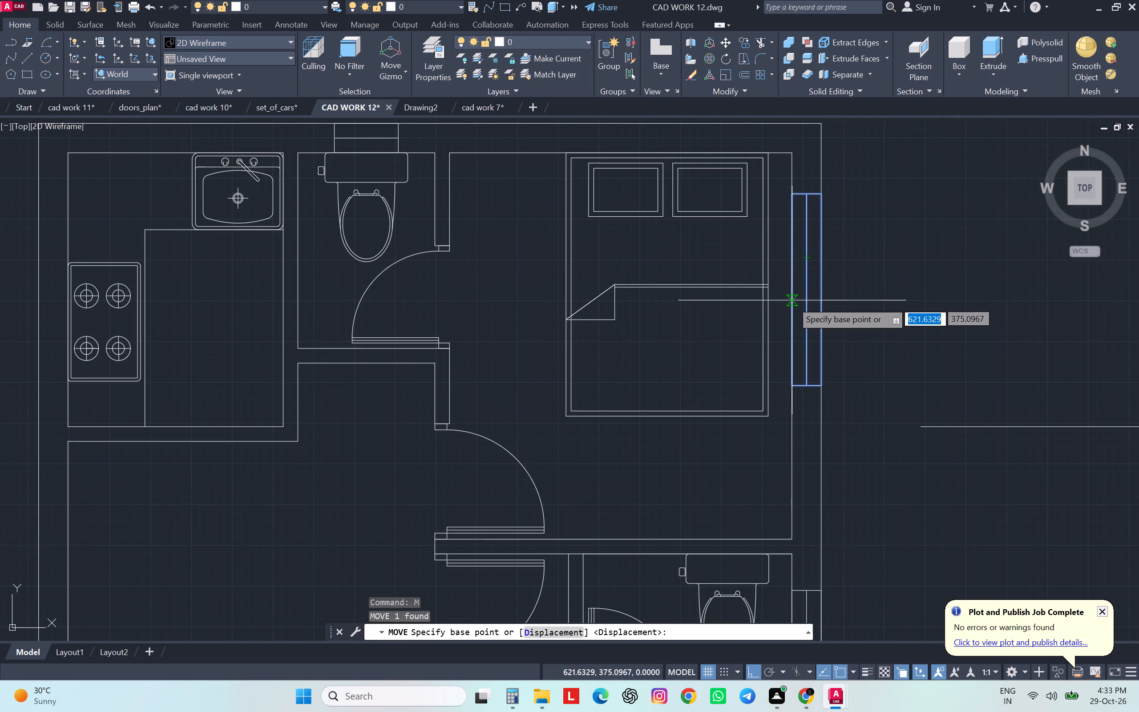
{"action": "left_click", "coordinate": [793, 294]}
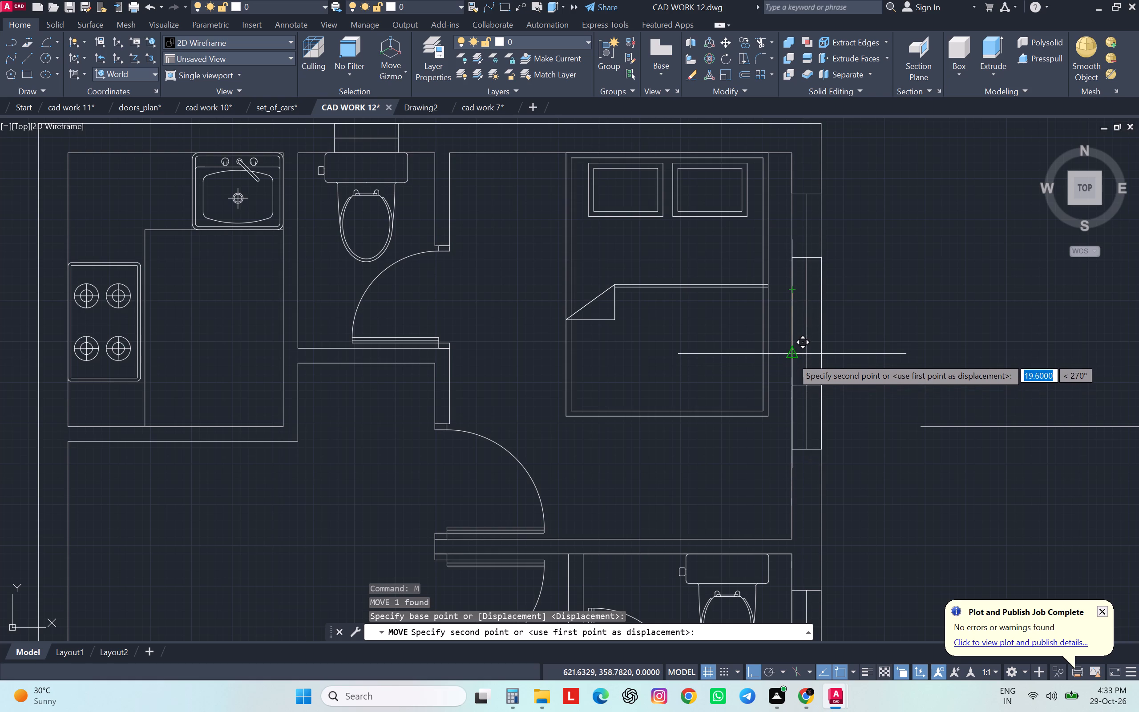
{"action": "left_click_drag", "start_coordinate": [792, 358], "coordinate": [814, 354]}
{"action": "key", "text": "Escape"}
{"action": "key", "text": "Escape"}
{"action": "scroll", "coordinate": [896, 320], "scroll_direction": "down", "scroll_amount": 2}
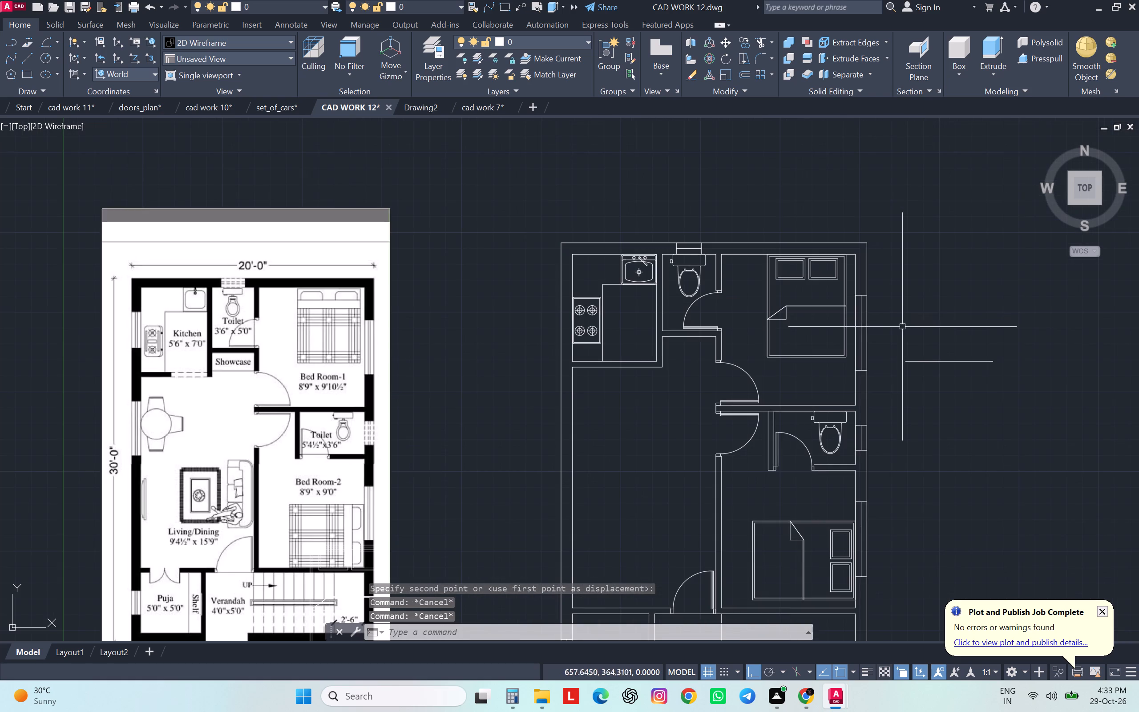
Move the spare vertical W3 window by its upper inner corner into the Living/Dining outer wall, just below the kitchen.
{"action": "scroll", "coordinate": [939, 340], "scroll_direction": "down", "scroll_amount": 1}
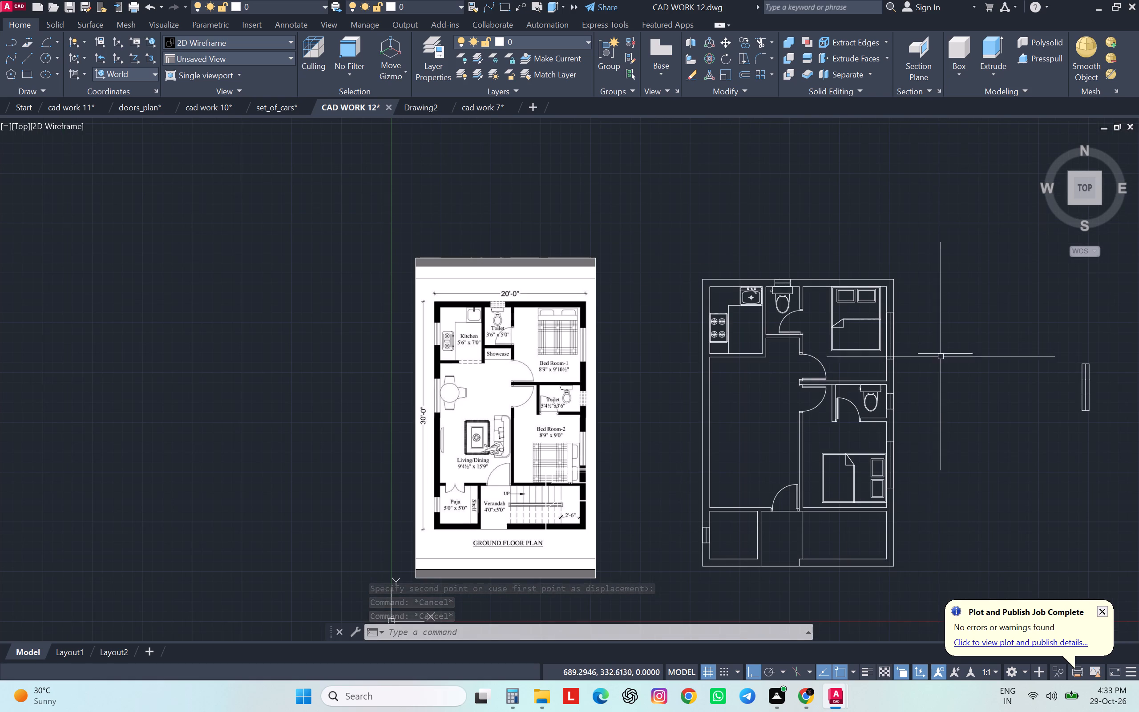
{"action": "middle_click_drag", "start_coordinate": [937, 355], "coordinate": [852, 272]}
{"action": "scroll", "coordinate": [852, 272], "scroll_direction": "up", "scroll_amount": 1}
{"action": "scroll", "coordinate": [852, 272], "scroll_direction": "down", "scroll_amount": 1}
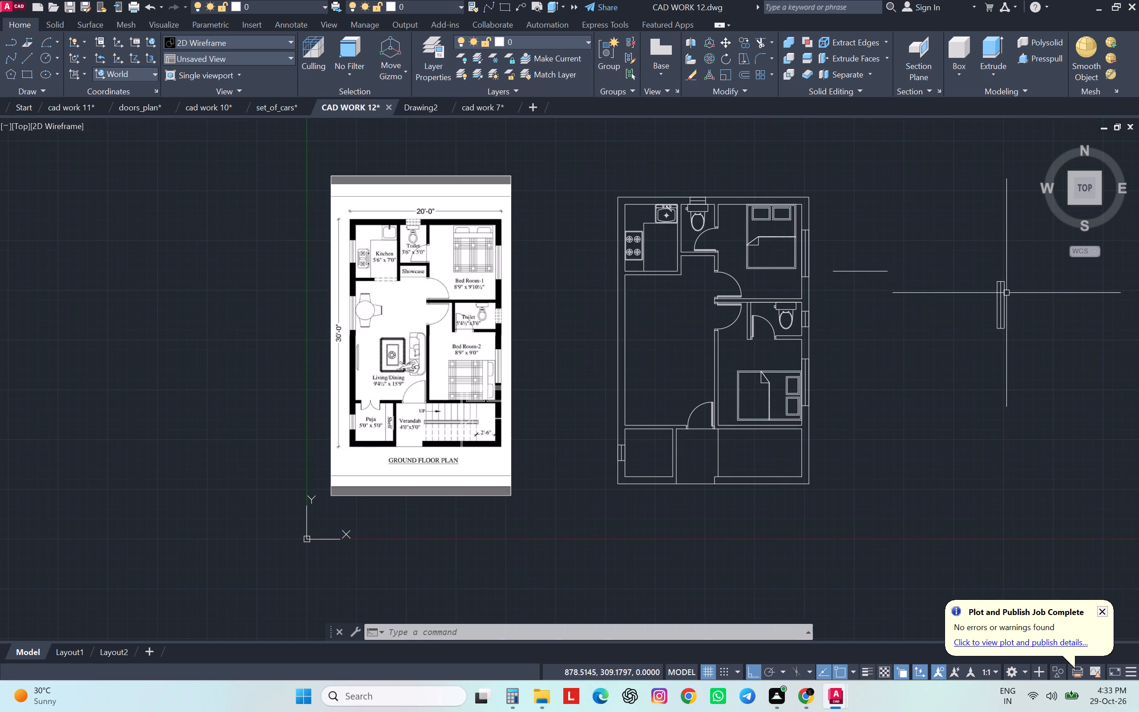
{"action": "left_click", "coordinate": [1014, 284]}
{"action": "left_click", "coordinate": [987, 324]}
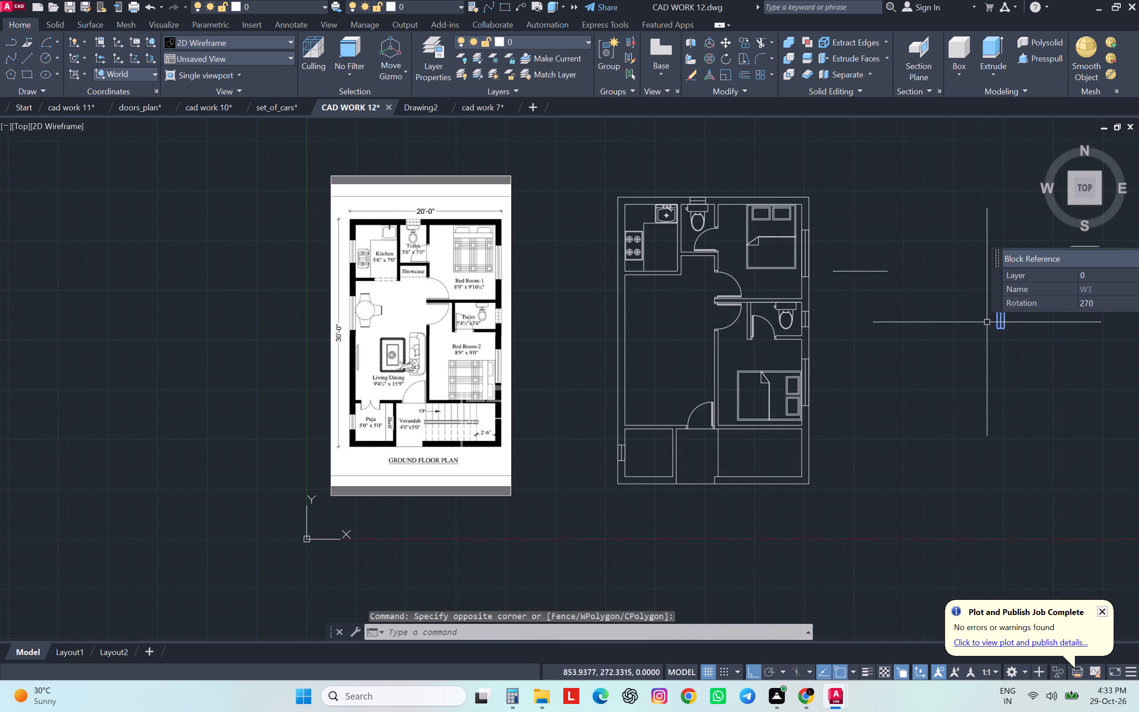
{"action": "type", "text": "M"}
{"action": "key", "text": "space"}
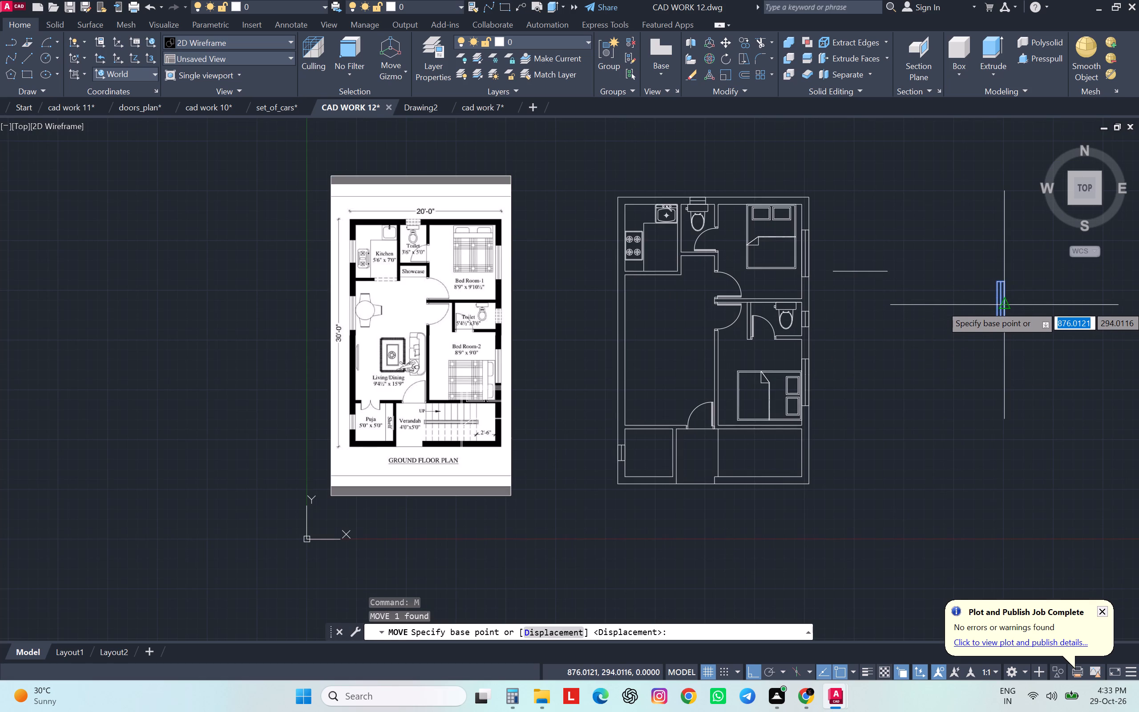
{"action": "scroll", "coordinate": [1006, 279], "scroll_direction": "up", "scroll_amount": 9}
{"action": "scroll", "coordinate": [1005, 279], "scroll_direction": "down", "scroll_amount": 1}
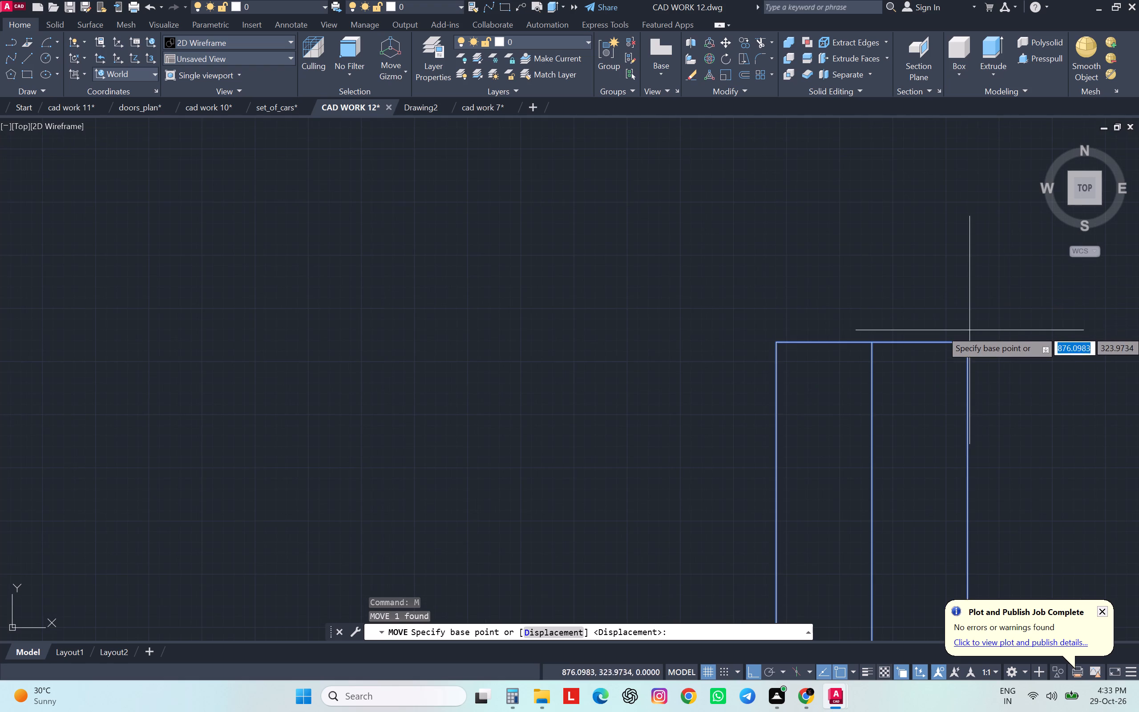
{"action": "left_click", "coordinate": [970, 346]}
{"action": "scroll", "coordinate": [970, 346], "scroll_direction": "up", "scroll_amount": 1}
{"action": "scroll", "coordinate": [970, 346], "scroll_direction": "down", "scroll_amount": 8}
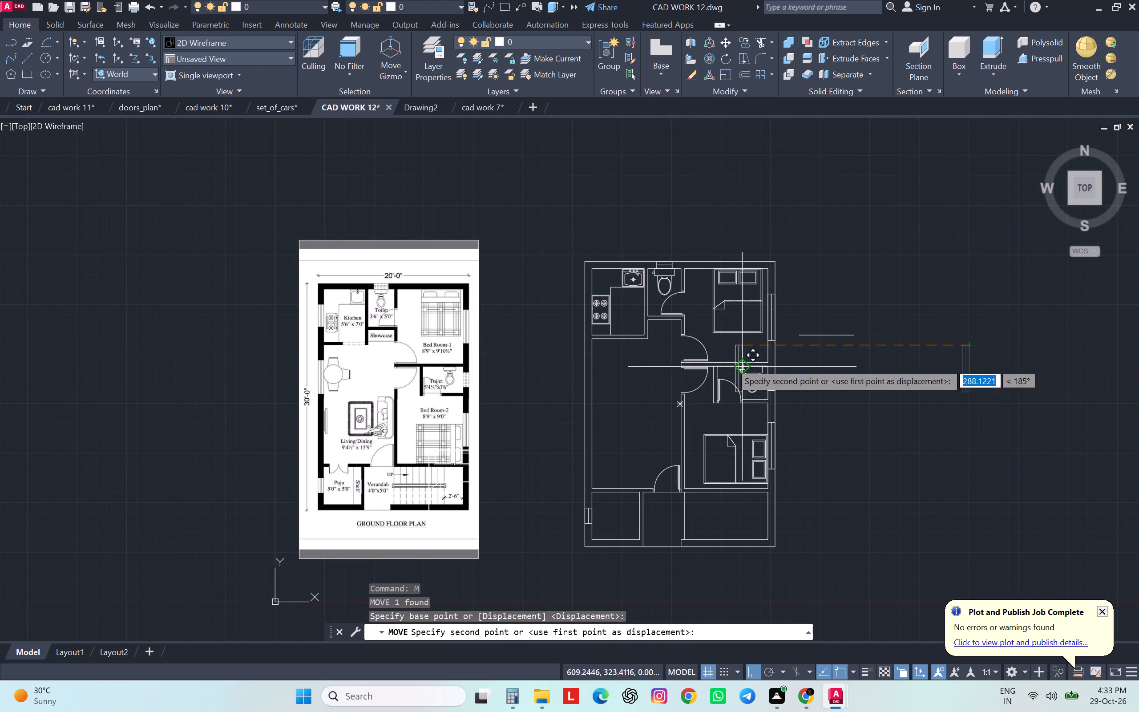
{"action": "scroll", "coordinate": [594, 349], "scroll_direction": "up", "scroll_amount": 3}
{"action": "scroll", "coordinate": [594, 349], "scroll_direction": "down", "scroll_amount": 1}
{"action": "scroll", "coordinate": [594, 349], "scroll_direction": "up", "scroll_amount": 1}
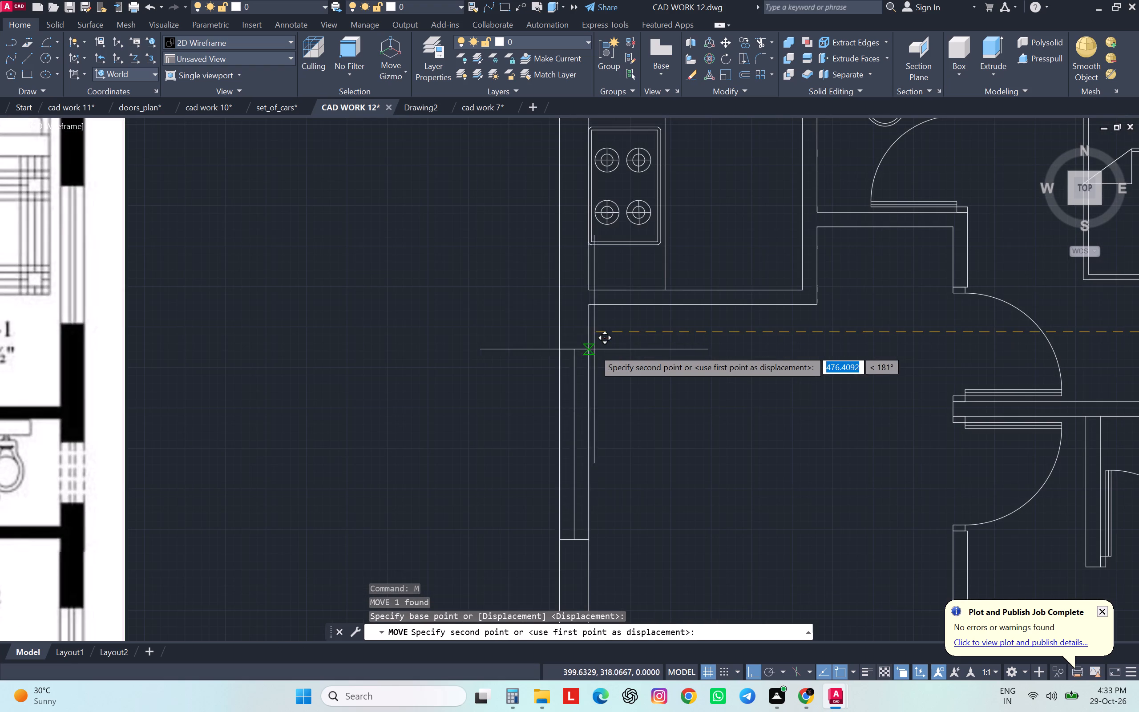
{"action": "left_click", "coordinate": [587, 378]}
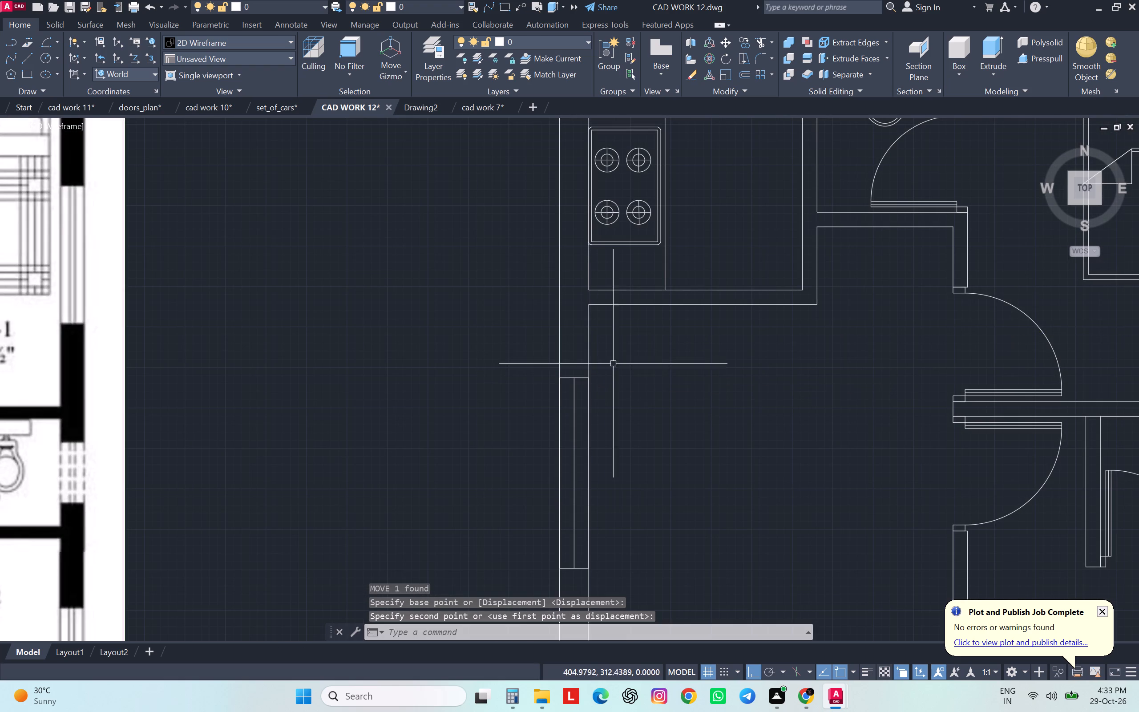
{"action": "scroll", "coordinate": [666, 275], "scroll_direction": "down", "scroll_amount": 2}
{"action": "scroll", "coordinate": [666, 275], "scroll_direction": "up", "scroll_amount": 1}
{"action": "scroll", "coordinate": [711, 329], "scroll_direction": "down", "scroll_amount": 1}
{"action": "scroll", "coordinate": [711, 329], "scroll_direction": "up", "scroll_amount": 1}
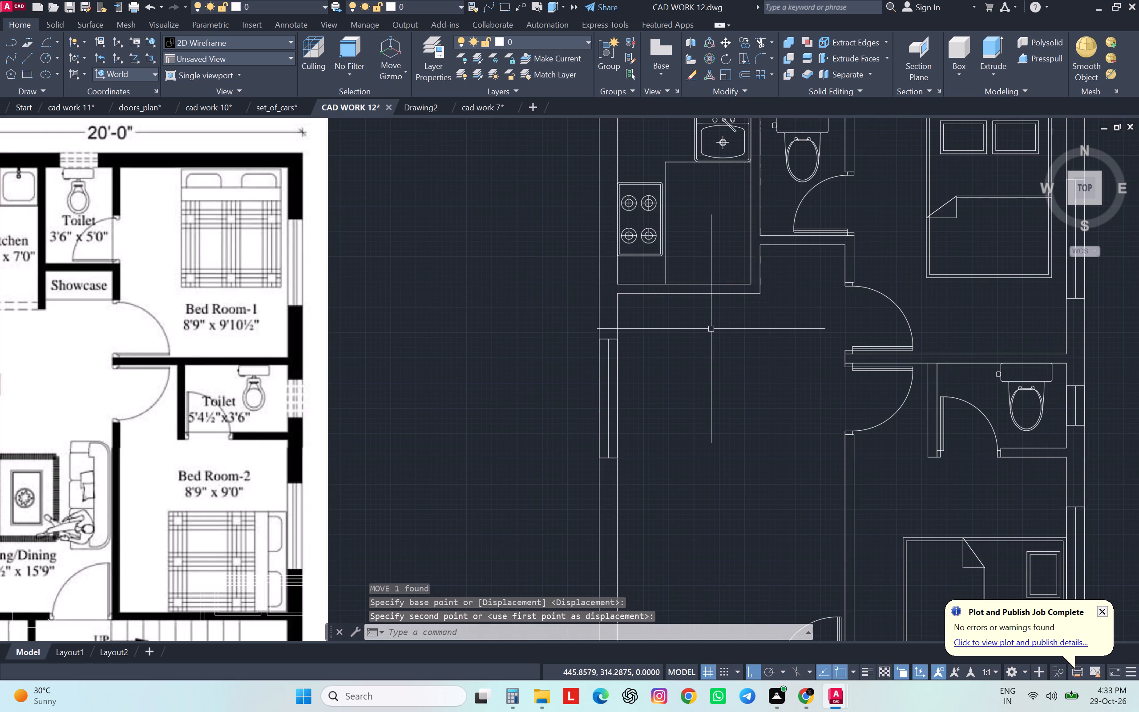
Open the dining_tables_2 drawing from the Downloads folder.
{"action": "left_click", "coordinate": [17, 3]}
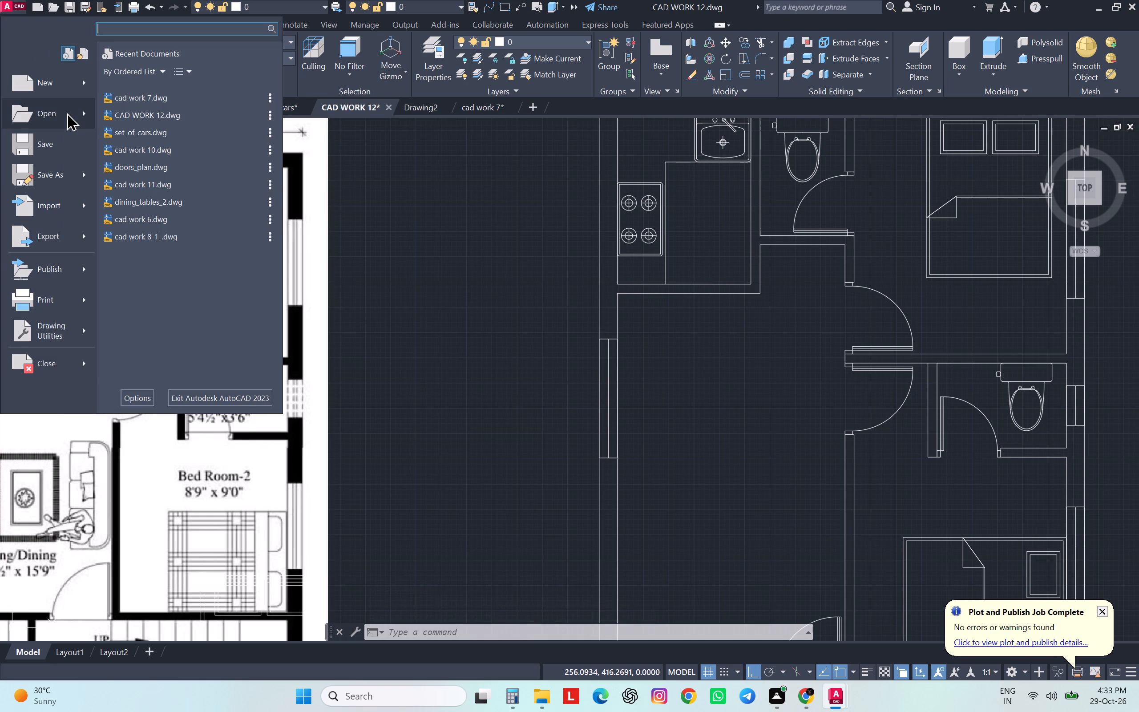
{"action": "left_click", "coordinate": [67, 113]}
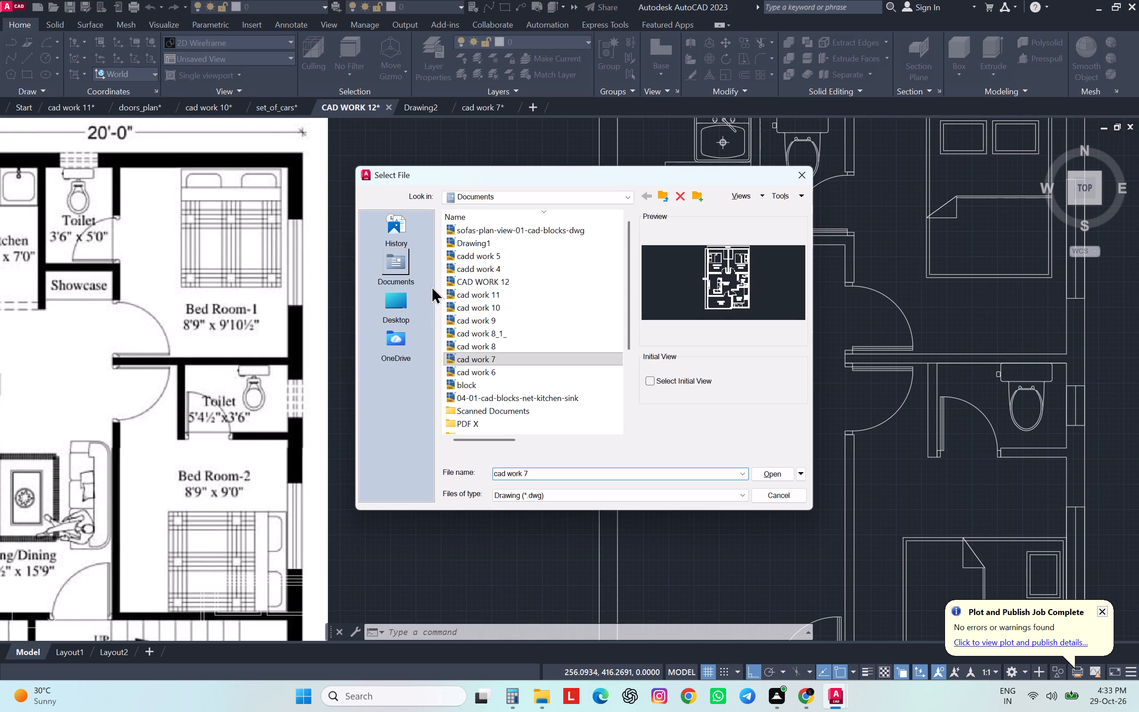
{"action": "double_click", "coordinate": [407, 305]}
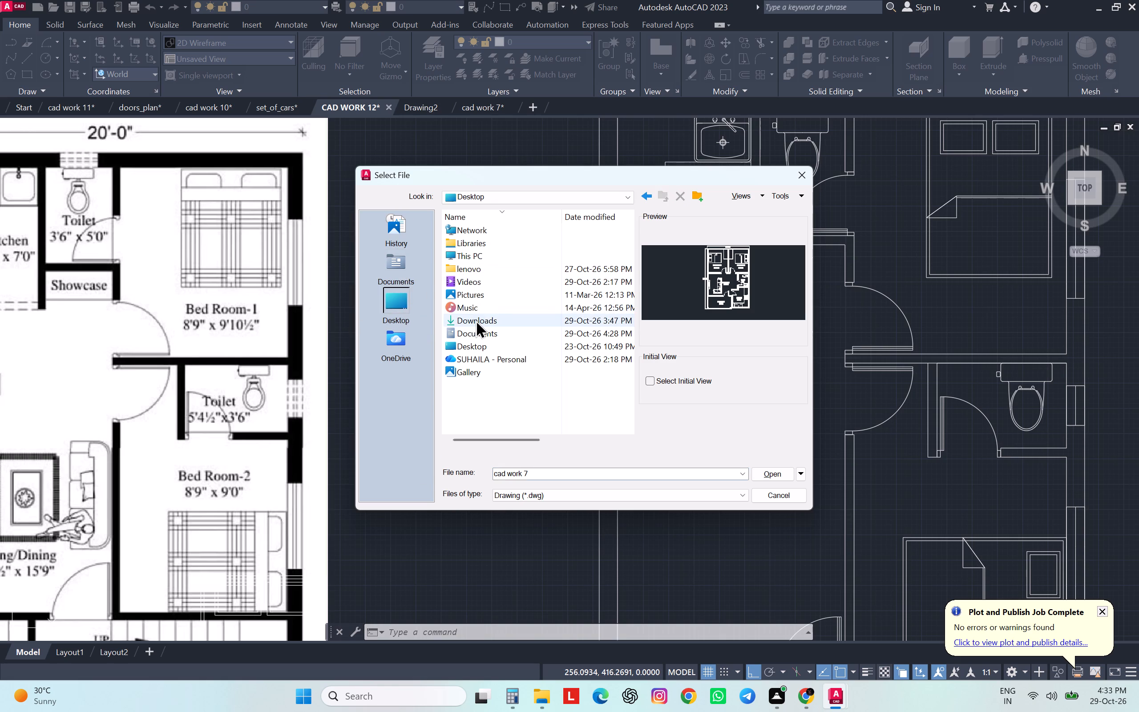
{"action": "double_click", "coordinate": [476, 320]}
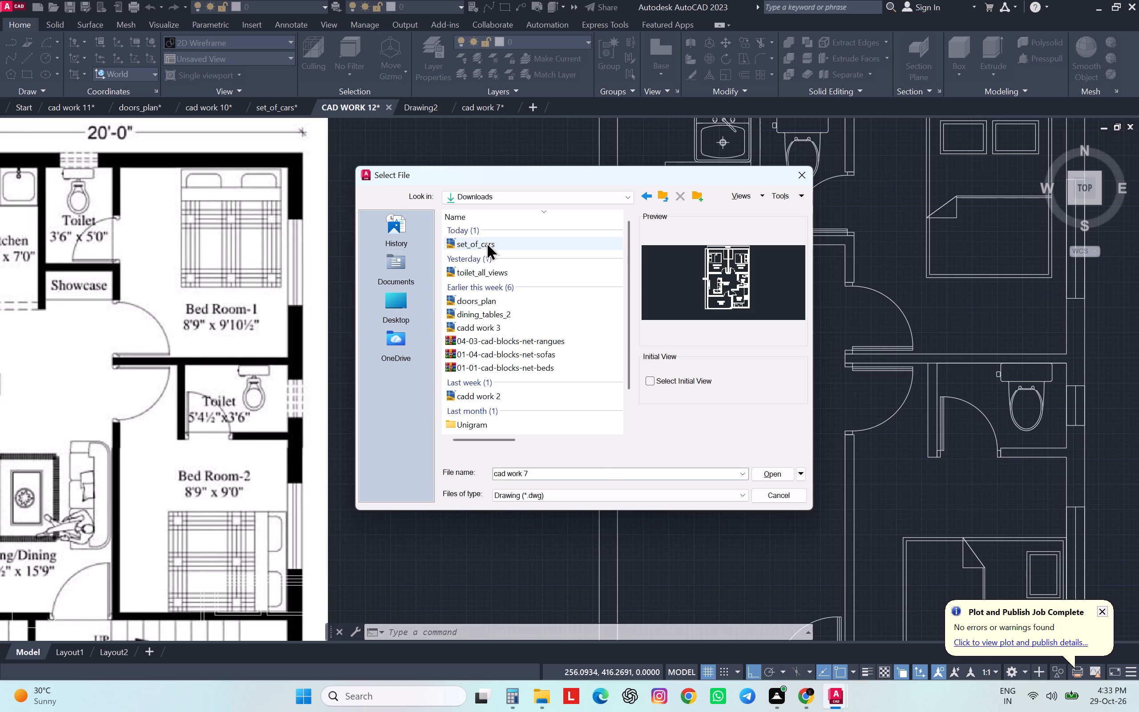
{"action": "left_click", "coordinate": [466, 319]}
{"action": "left_click", "coordinate": [768, 473]}
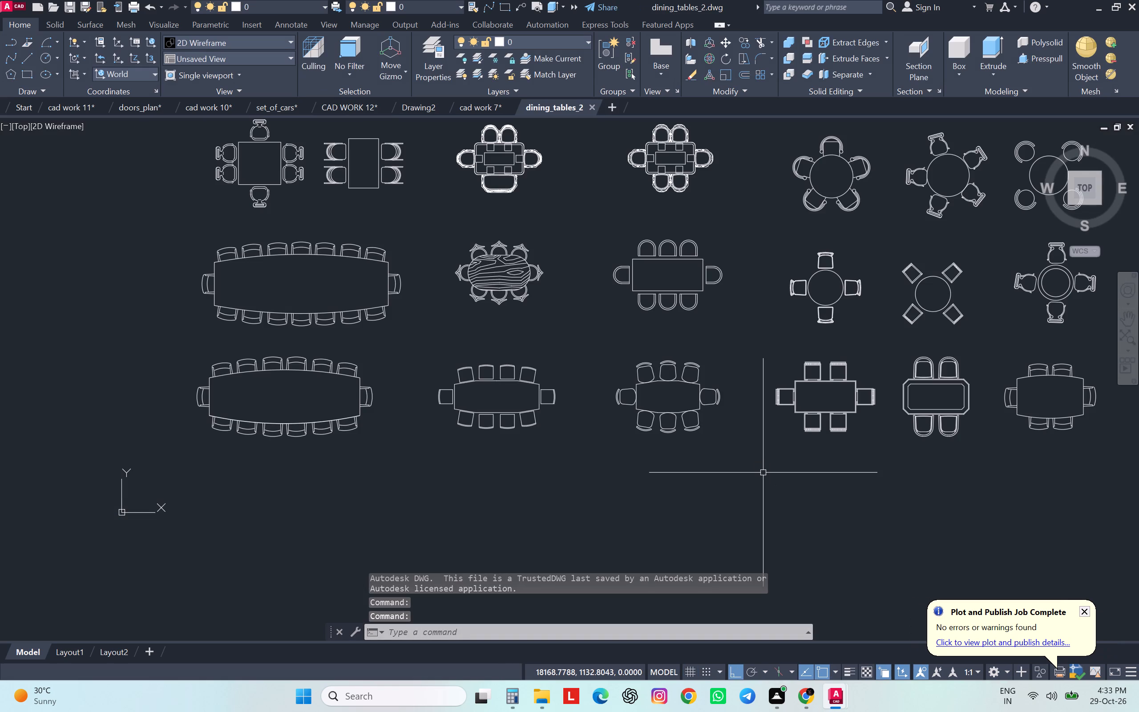
Copy the plain round dining table with four straight-set chairs to the clipboard.
{"action": "middle_click_drag", "start_coordinate": [793, 305], "coordinate": [660, 403]}
{"action": "scroll", "coordinate": [660, 403], "scroll_direction": "up", "scroll_amount": 2}
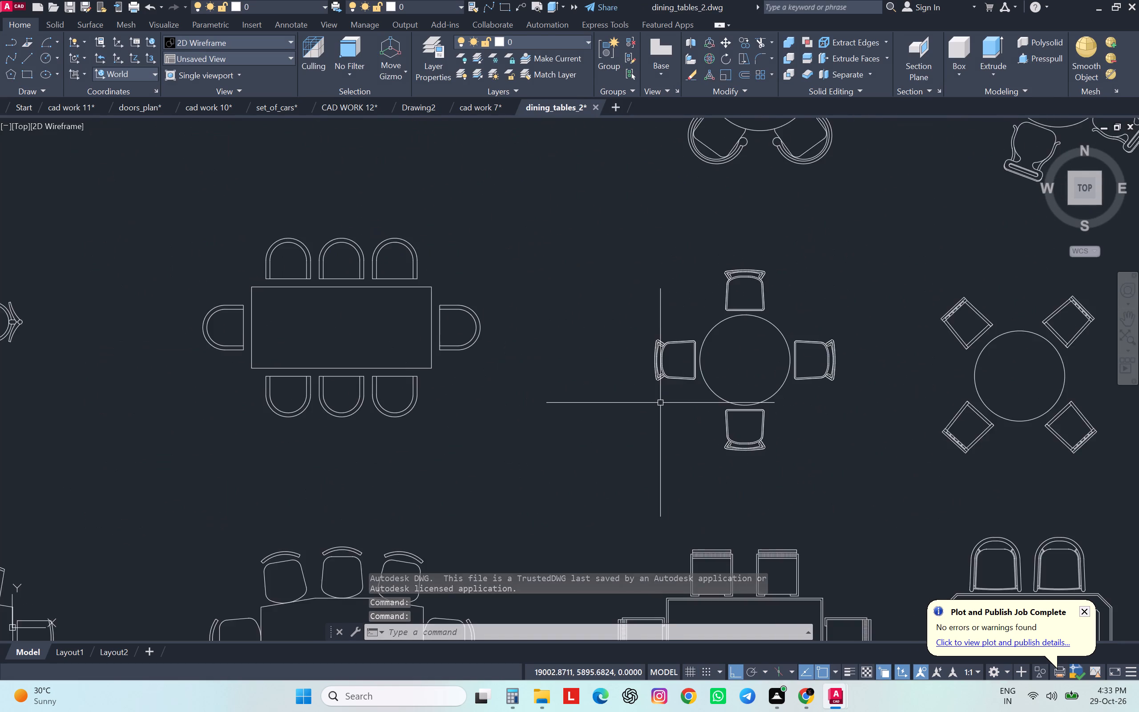
{"action": "scroll", "coordinate": [662, 403], "scroll_direction": "down", "scroll_amount": 1}
{"action": "scroll", "coordinate": [662, 403], "scroll_direction": "up", "scroll_amount": 2}
{"action": "scroll", "coordinate": [662, 403], "scroll_direction": "down", "scroll_amount": 2}
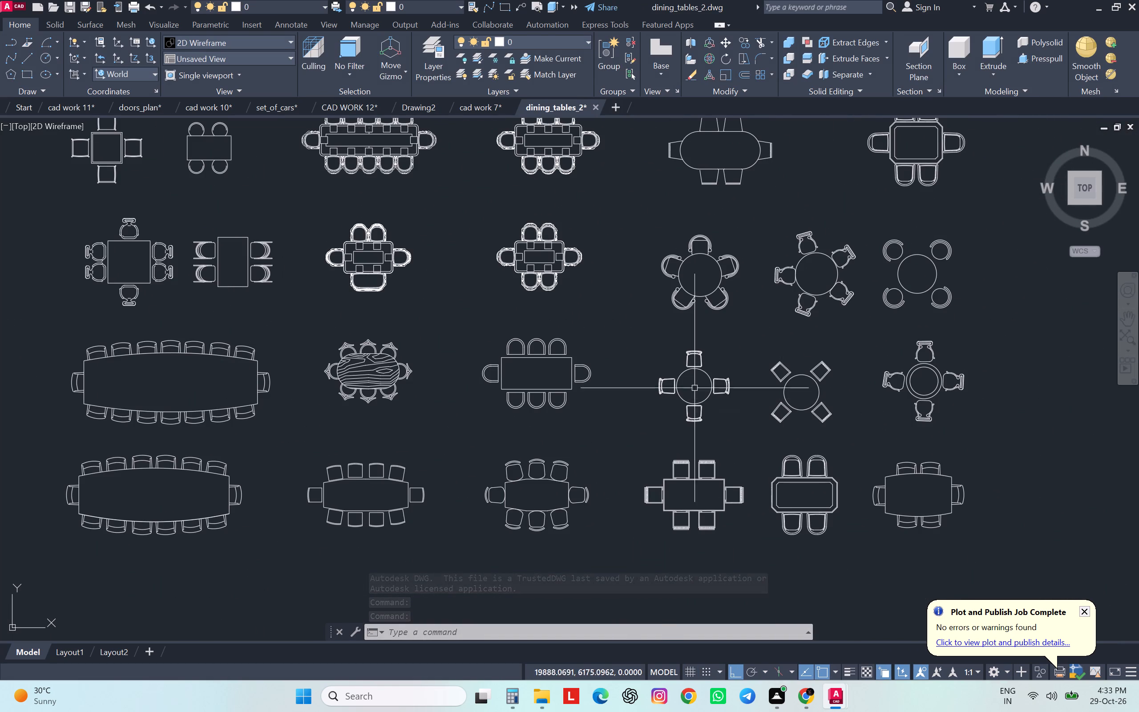
{"action": "left_click", "coordinate": [738, 340]}
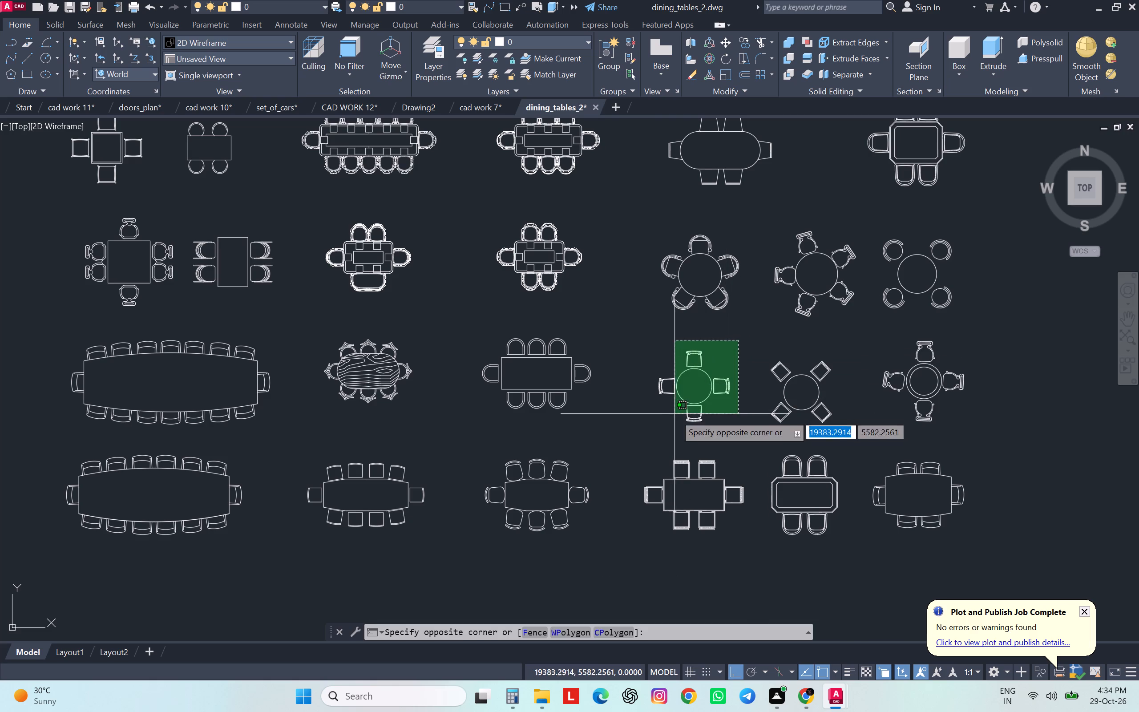
{"action": "left_click", "coordinate": [668, 424]}
{"action": "key", "text": "ctrl+c"}
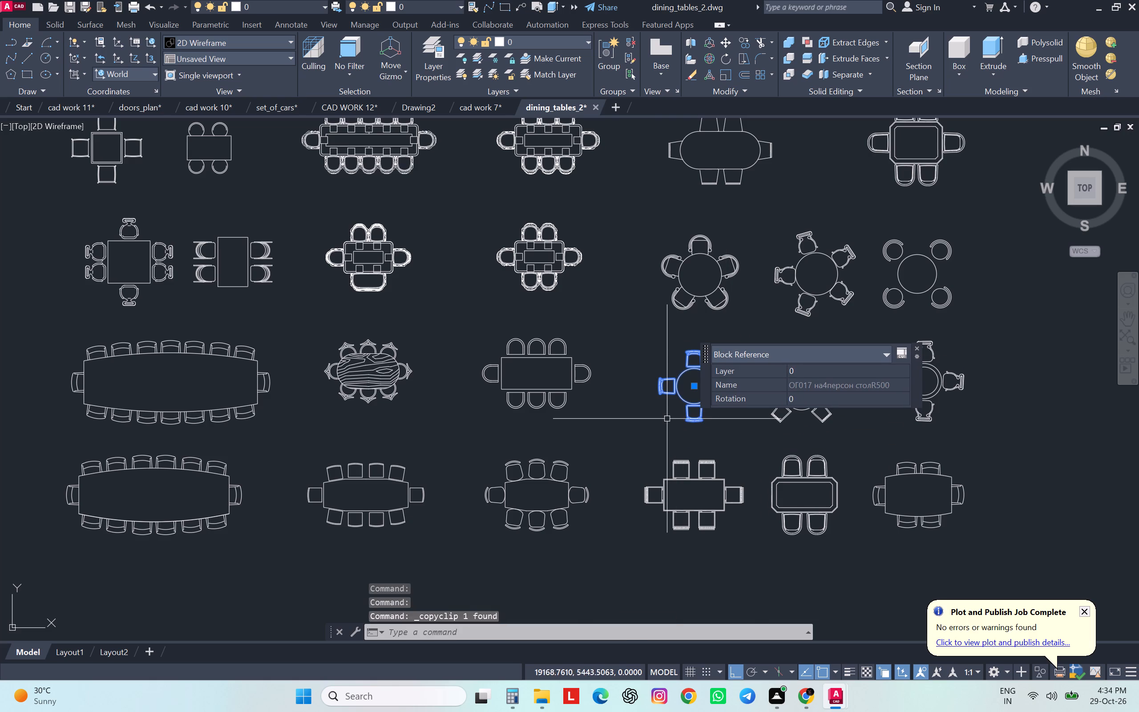
Switch back to the CAD WORK 12 drawing and paste the round four-chair dining table beside the floor plan.
{"action": "left_click", "coordinate": [338, 109]}
{"action": "scroll", "coordinate": [446, 292], "scroll_direction": "down", "scroll_amount": 3}
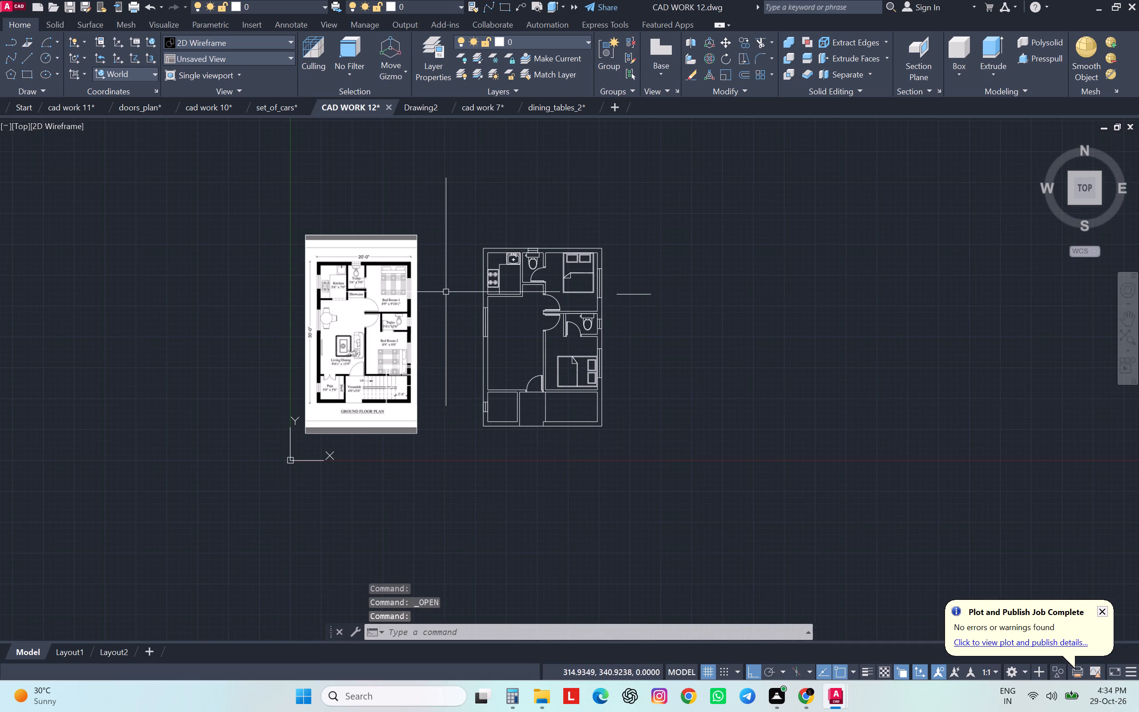
{"action": "key", "text": "ctrl+v"}
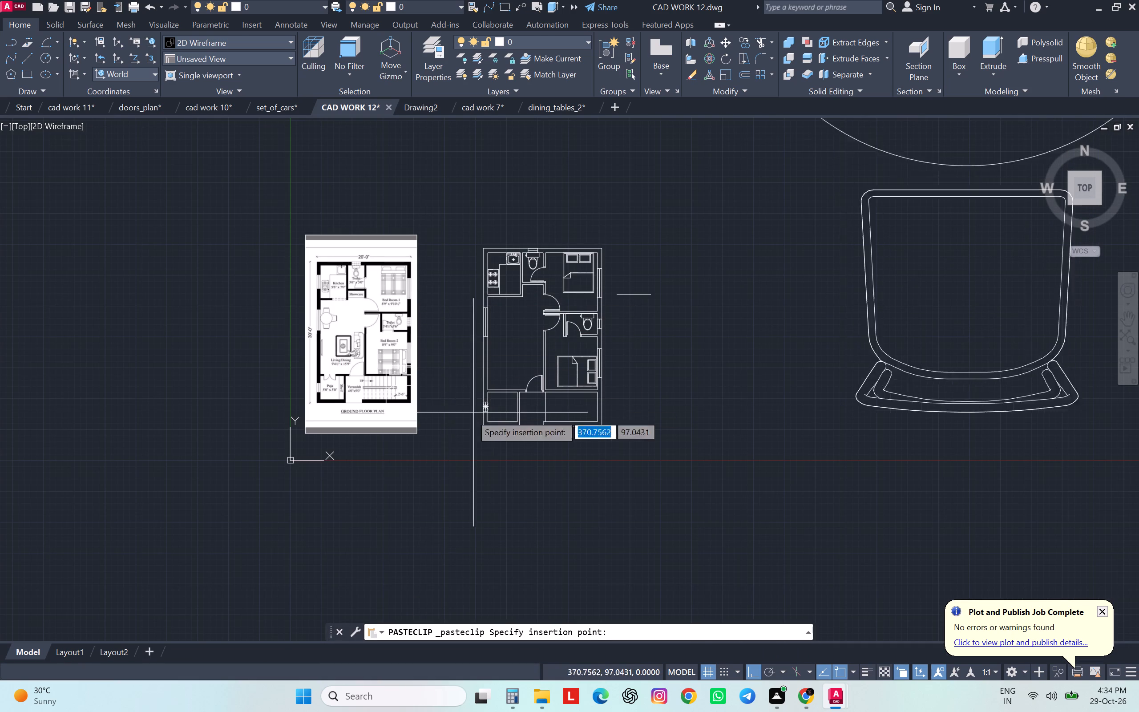
{"action": "left_click", "coordinate": [426, 433]}
{"action": "middle_click_drag", "start_coordinate": [842, 321], "coordinate": [841, 321]}
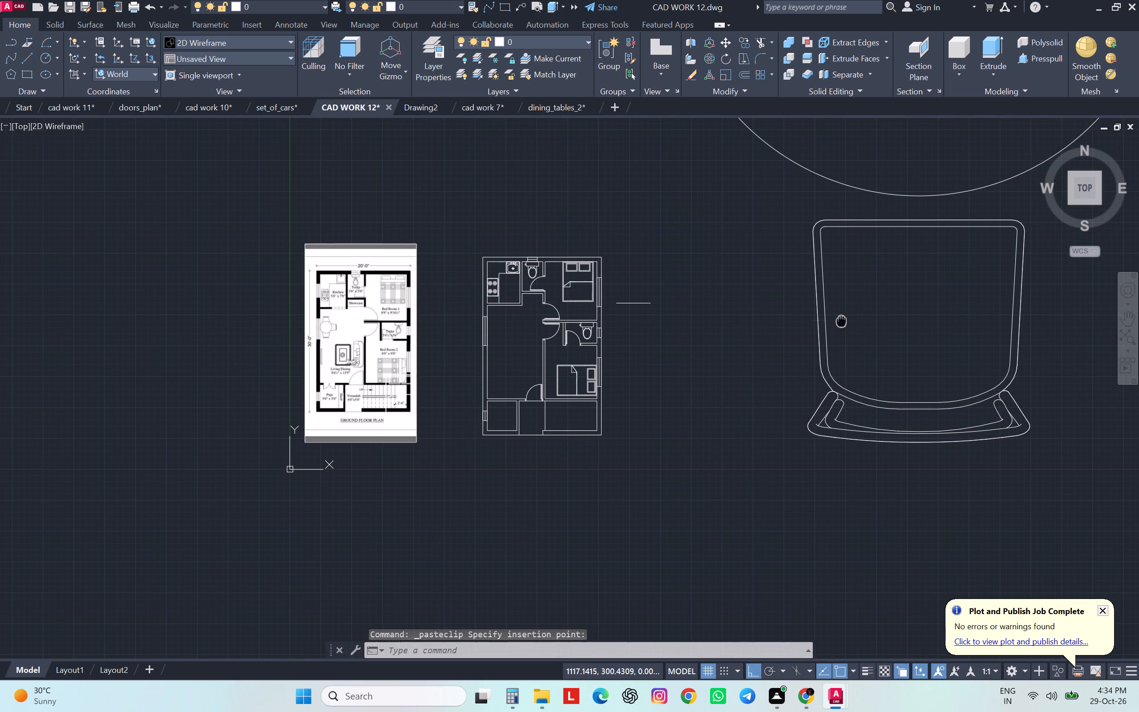
Measure the inner seat width of the pasted dining set's lower chair with an aligned dimension, without placing it.
{"action": "middle_click_drag", "start_coordinate": [841, 321], "coordinate": [578, 441]}
{"action": "scroll", "coordinate": [582, 439], "scroll_direction": "down", "scroll_amount": 1}
{"action": "scroll", "coordinate": [574, 440], "scroll_direction": "up", "scroll_amount": 1}
{"action": "scroll", "coordinate": [571, 435], "scroll_direction": "down", "scroll_amount": 1}
{"action": "scroll", "coordinate": [569, 413], "scroll_direction": "up", "scroll_amount": 2}
{"action": "scroll", "coordinate": [569, 413], "scroll_direction": "down", "scroll_amount": 2}
{"action": "scroll", "coordinate": [569, 413], "scroll_direction": "up", "scroll_amount": 2}
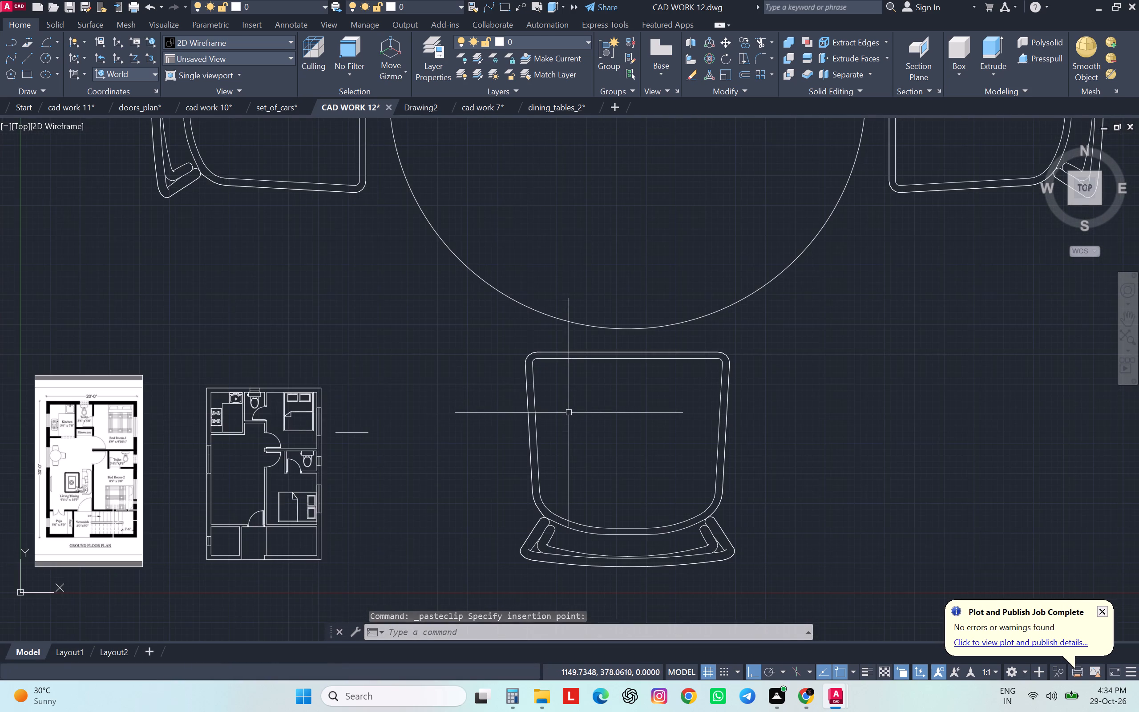
{"action": "scroll", "coordinate": [539, 405], "scroll_direction": "up", "scroll_amount": 1}
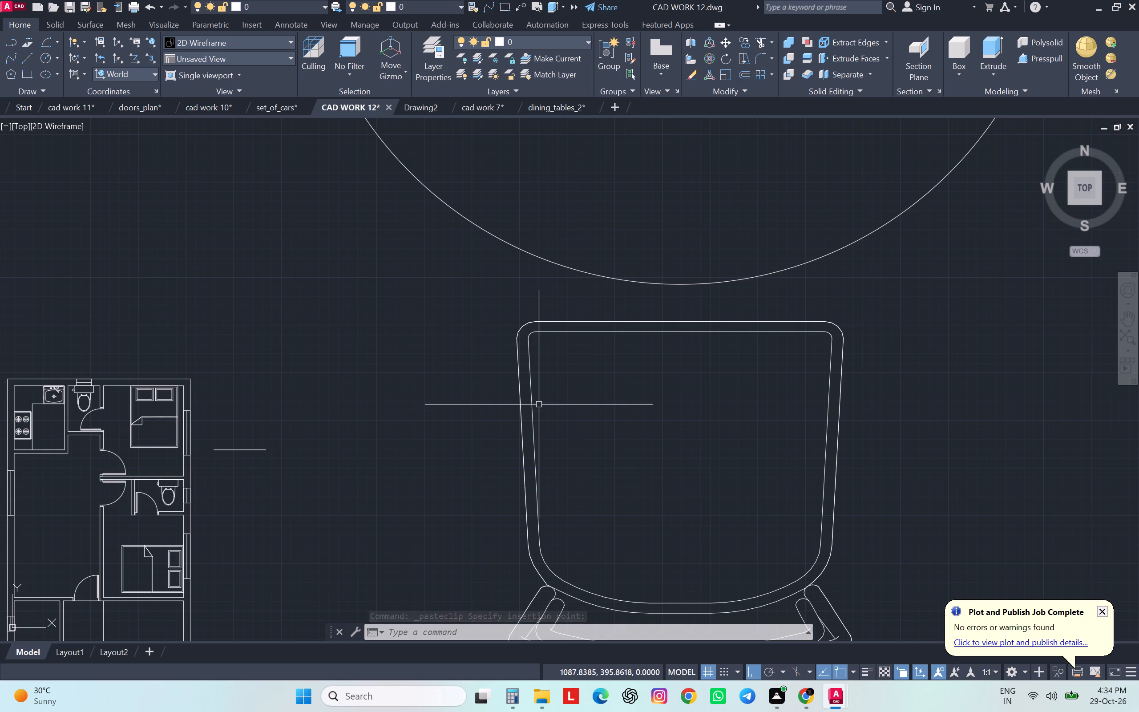
{"action": "type", "text": "DA"}
{"action": "key", "text": "space"}
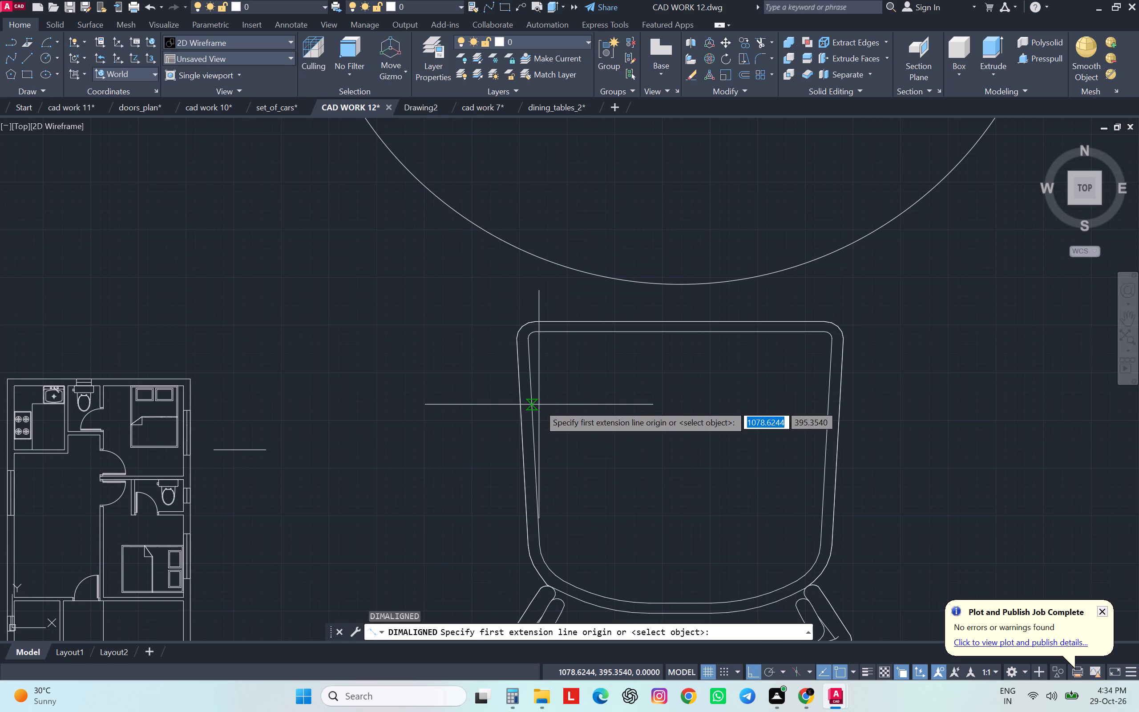
{"action": "left_click", "coordinate": [532, 337]}
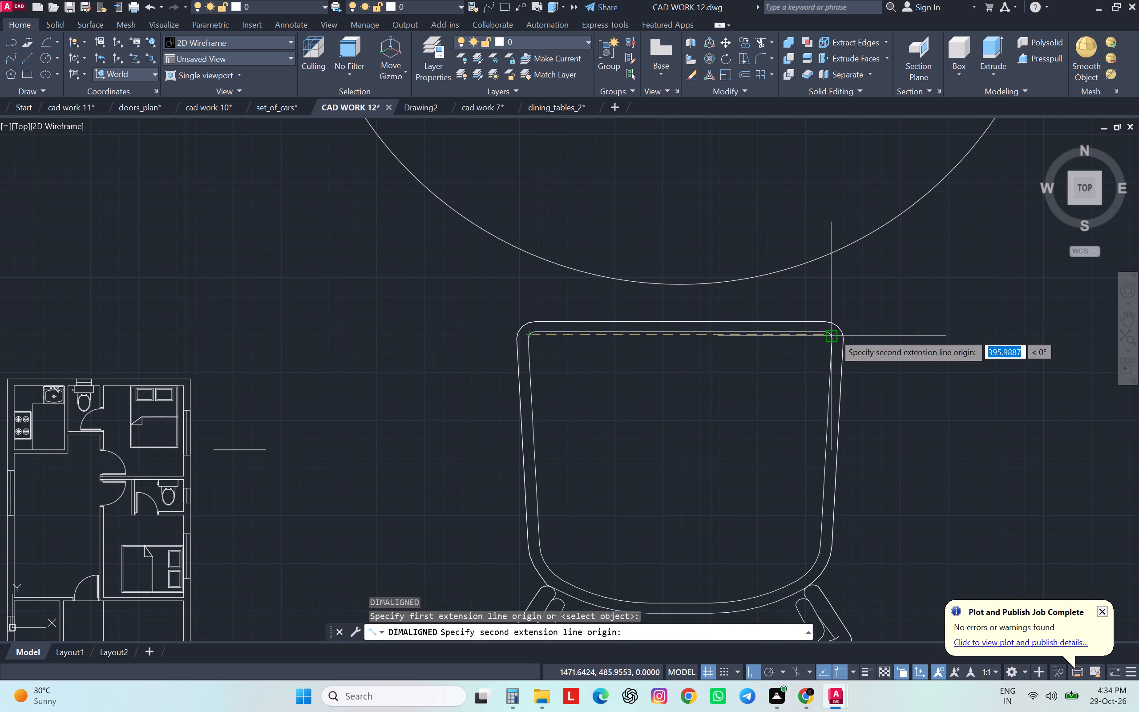
{"action": "left_click", "coordinate": [834, 334]}
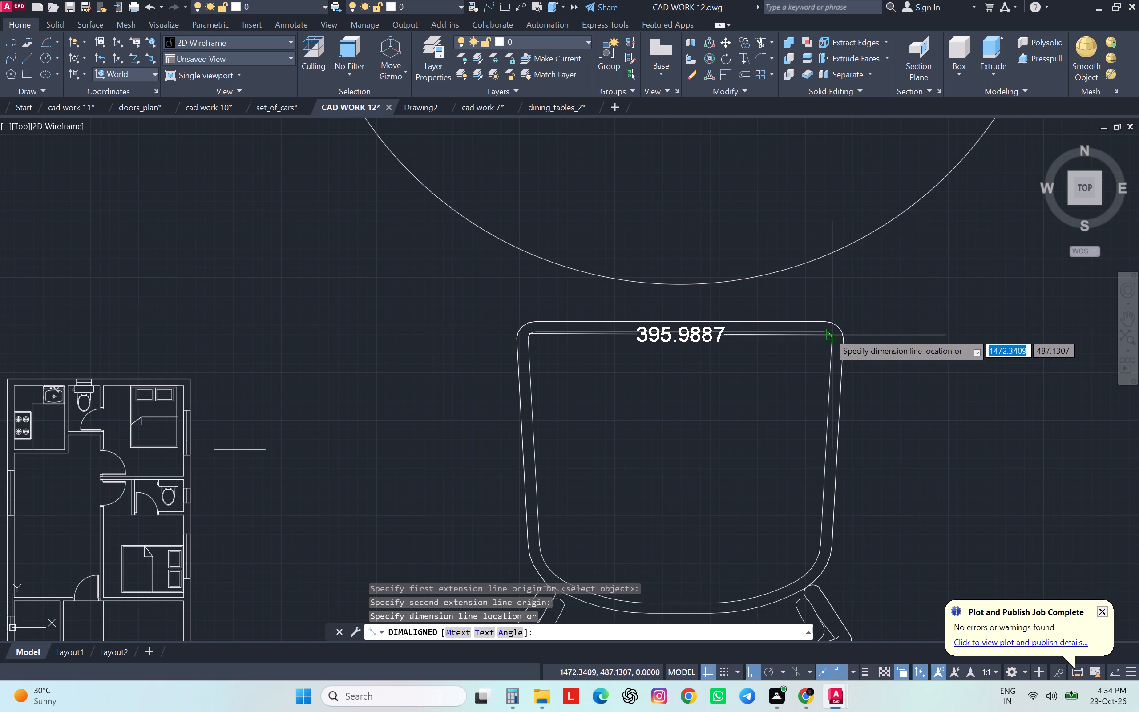
{"action": "key", "text": "Escape"}
Scale the dining table set by reference from the lower chair's upper seat corner, reference length 395, new length 15.
{"action": "left_click_drag", "start_coordinate": [885, 288], "coordinate": [881, 294]}
{"action": "left_click", "coordinate": [785, 390]}
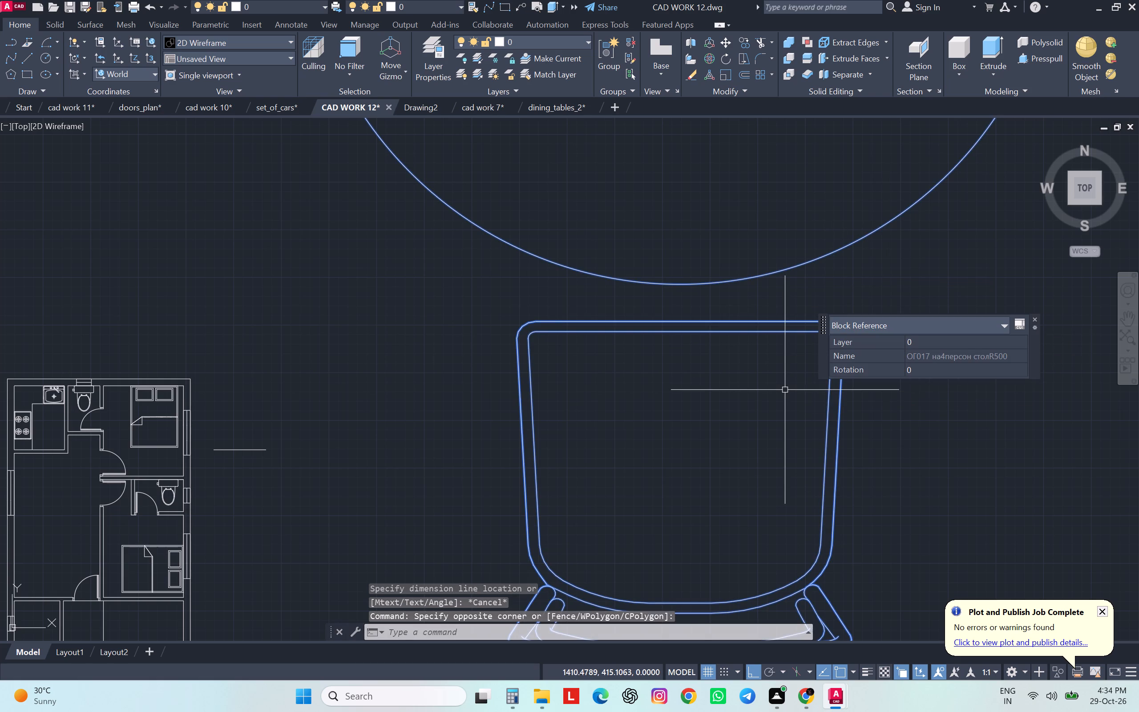
{"action": "type", "text": "SC"}
{"action": "key", "text": "Return"}
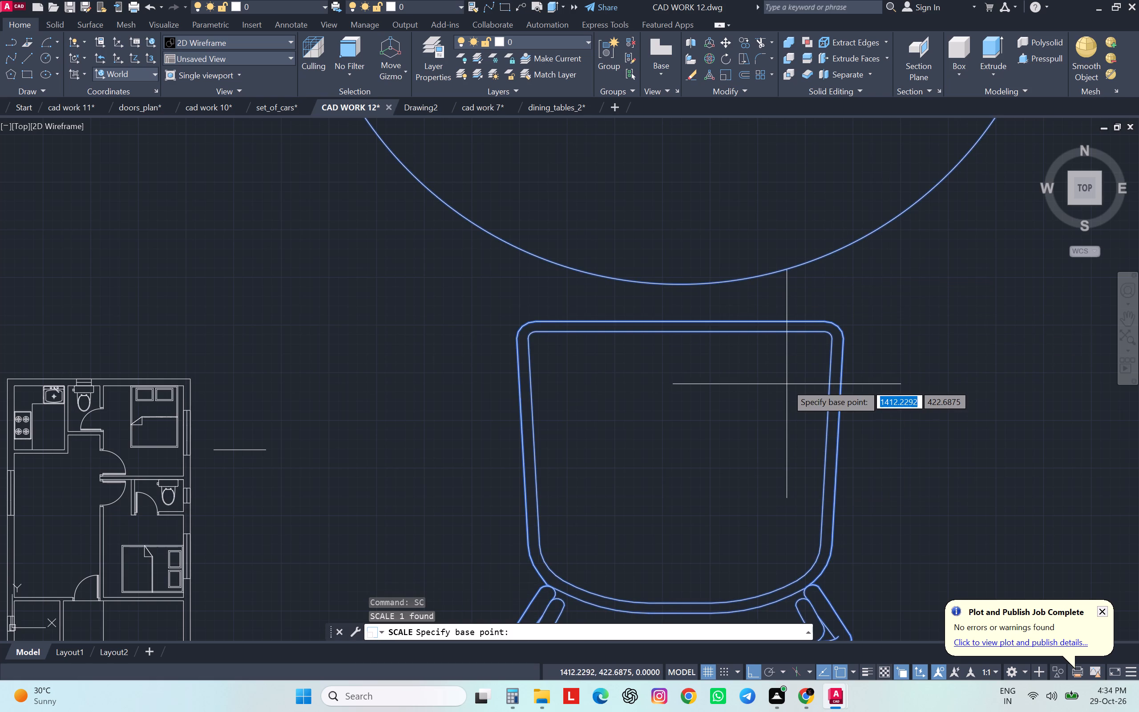
{"action": "left_click", "coordinate": [532, 345]}
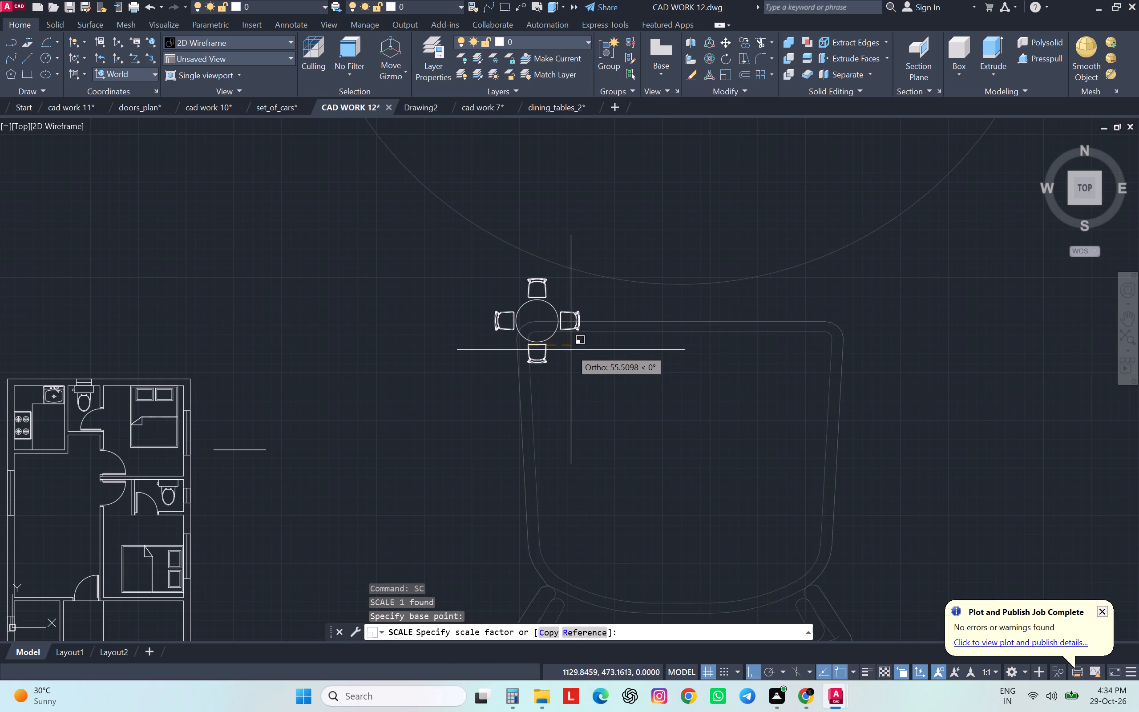
{"action": "key", "text": "r"}
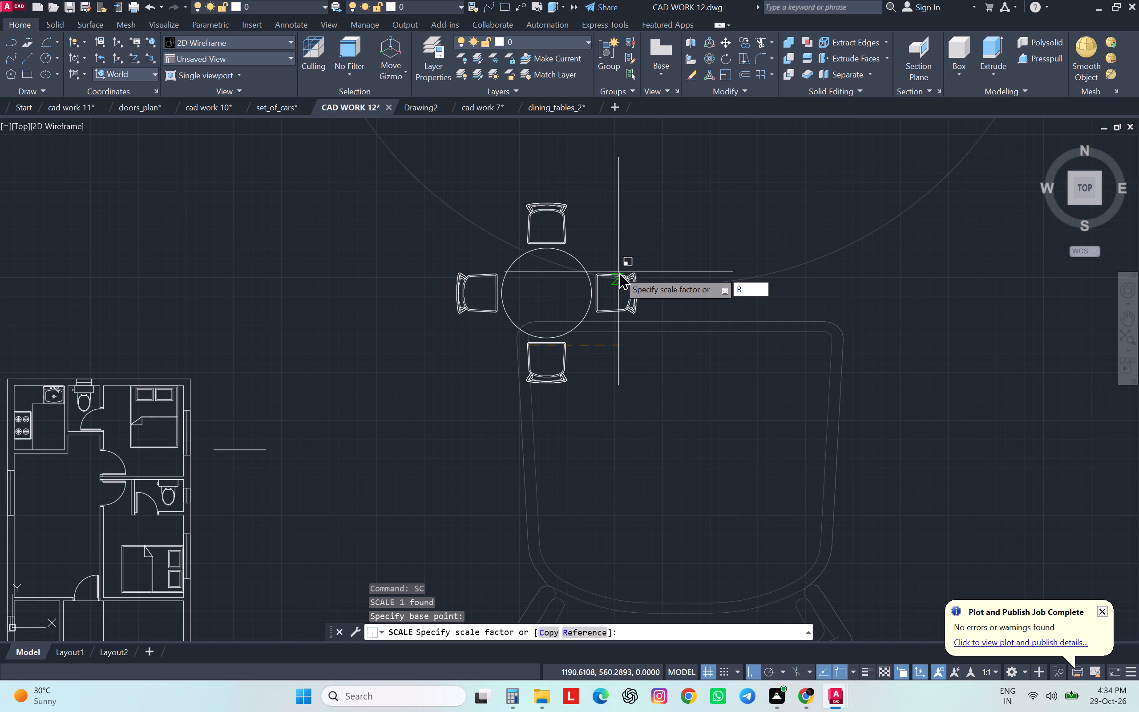
{"action": "key", "text": "Return"}
{"action": "scroll", "coordinate": [618, 271], "scroll_direction": "down", "scroll_amount": 1}
{"action": "type", "text": "395"}
{"action": "key", "text": "Return"}
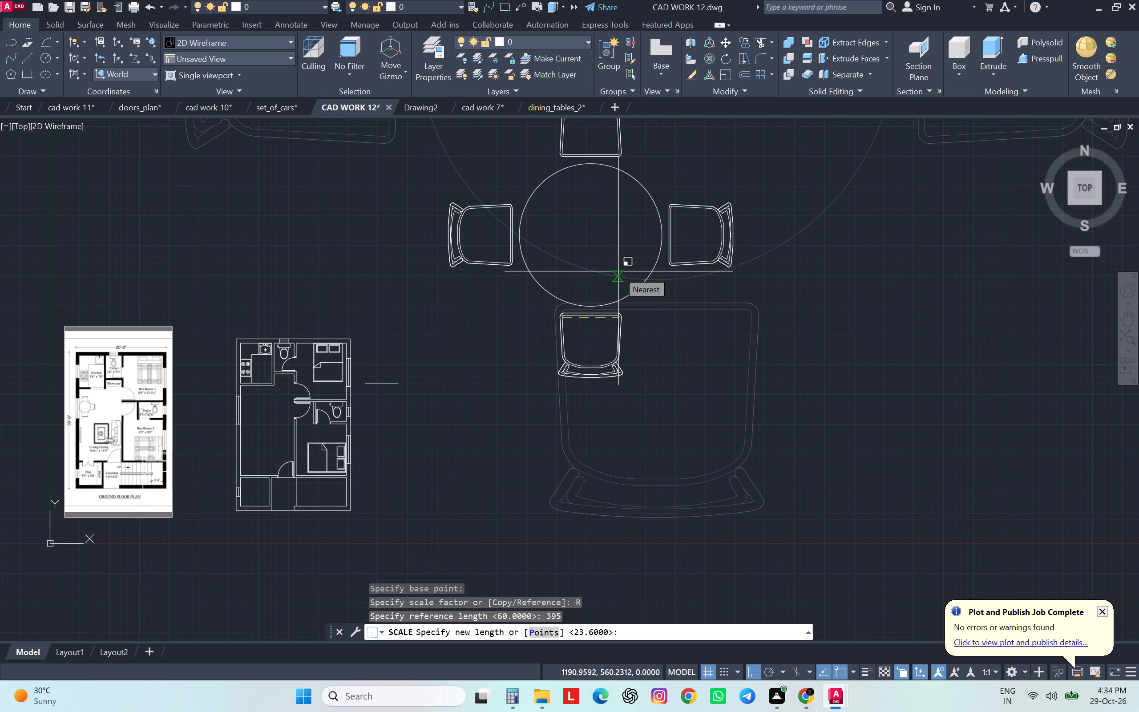
{"action": "type", "text": "15"}
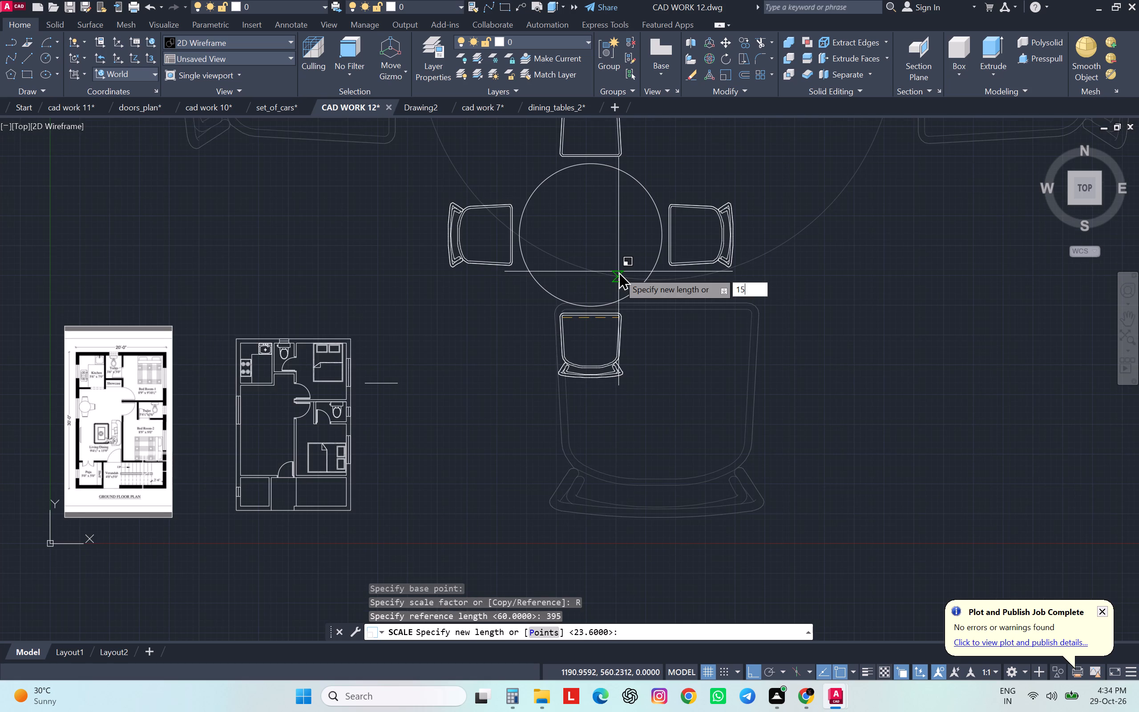
{"action": "key", "text": "Return"}
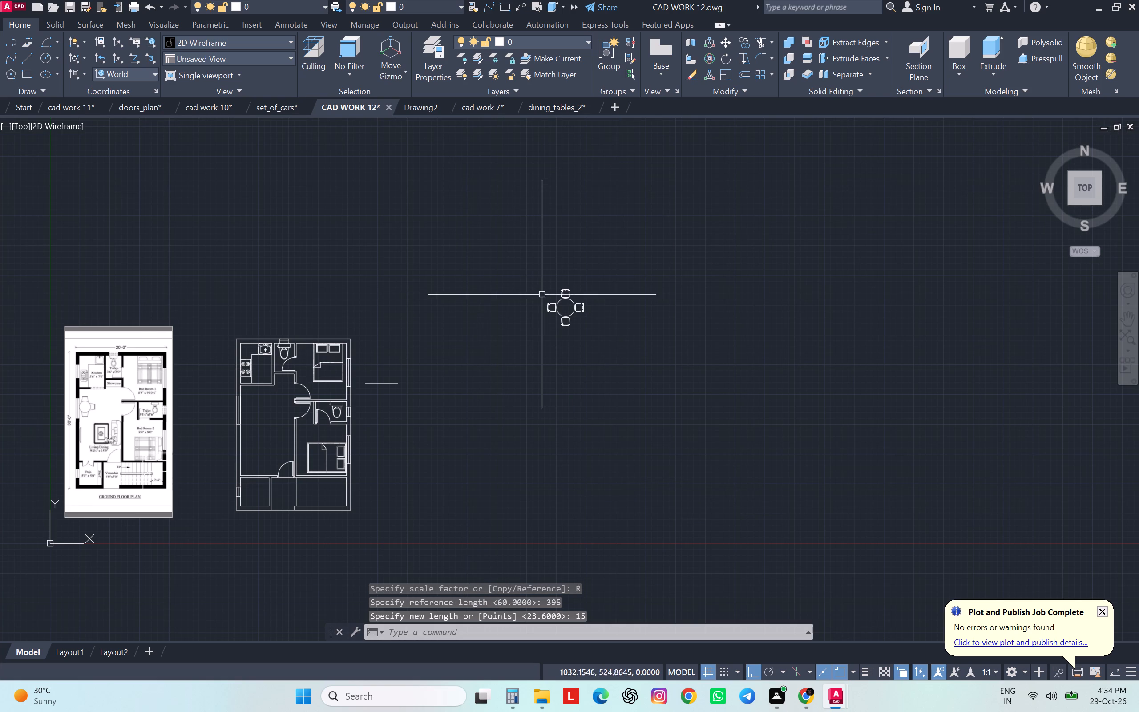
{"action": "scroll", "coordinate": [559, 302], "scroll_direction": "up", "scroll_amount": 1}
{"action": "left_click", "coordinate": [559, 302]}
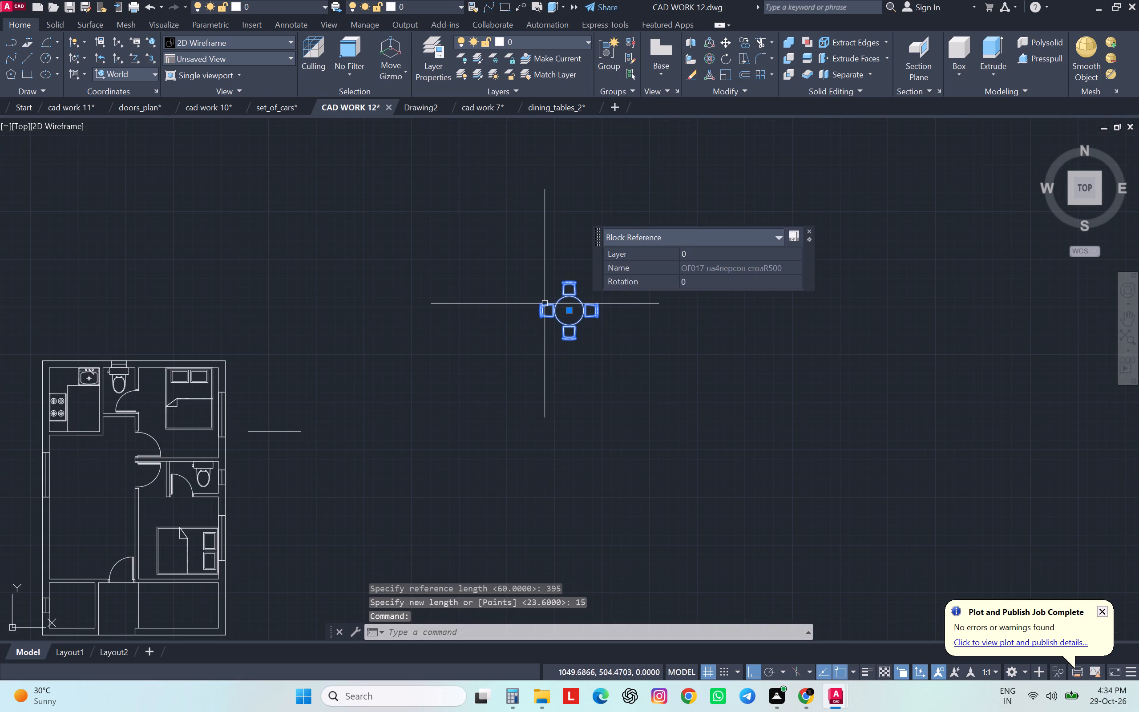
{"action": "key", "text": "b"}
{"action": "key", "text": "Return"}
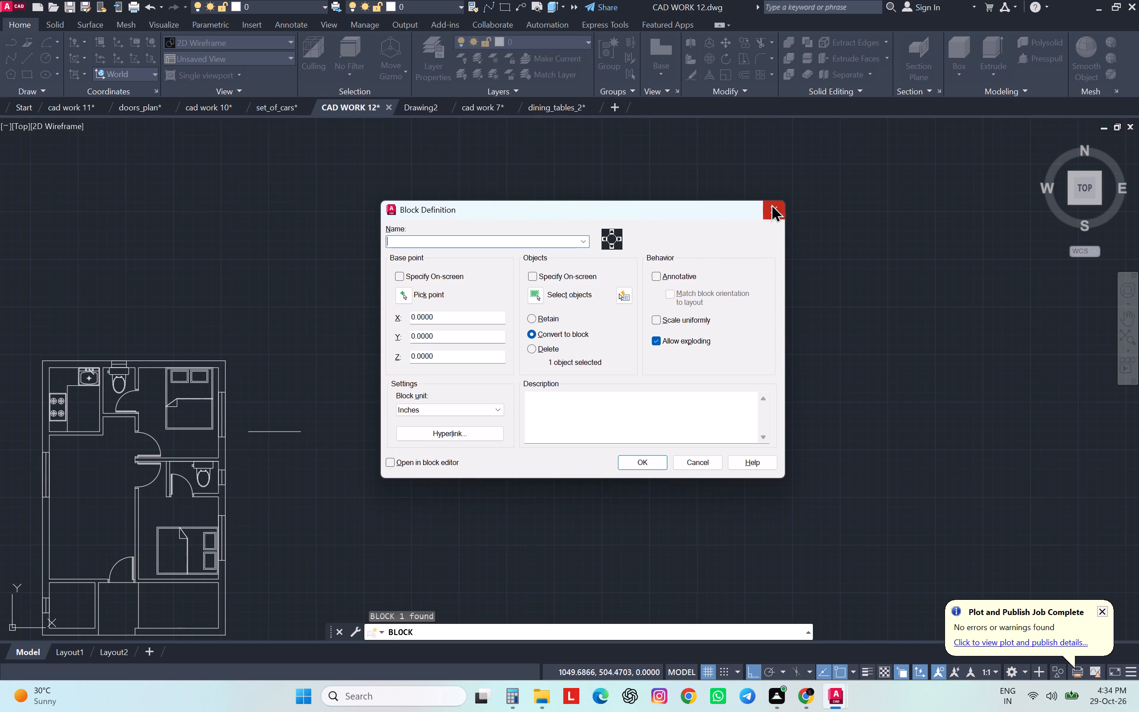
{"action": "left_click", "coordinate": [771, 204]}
Explode the scaled dining table block into separate objects.
{"action": "left_click", "coordinate": [585, 294]}
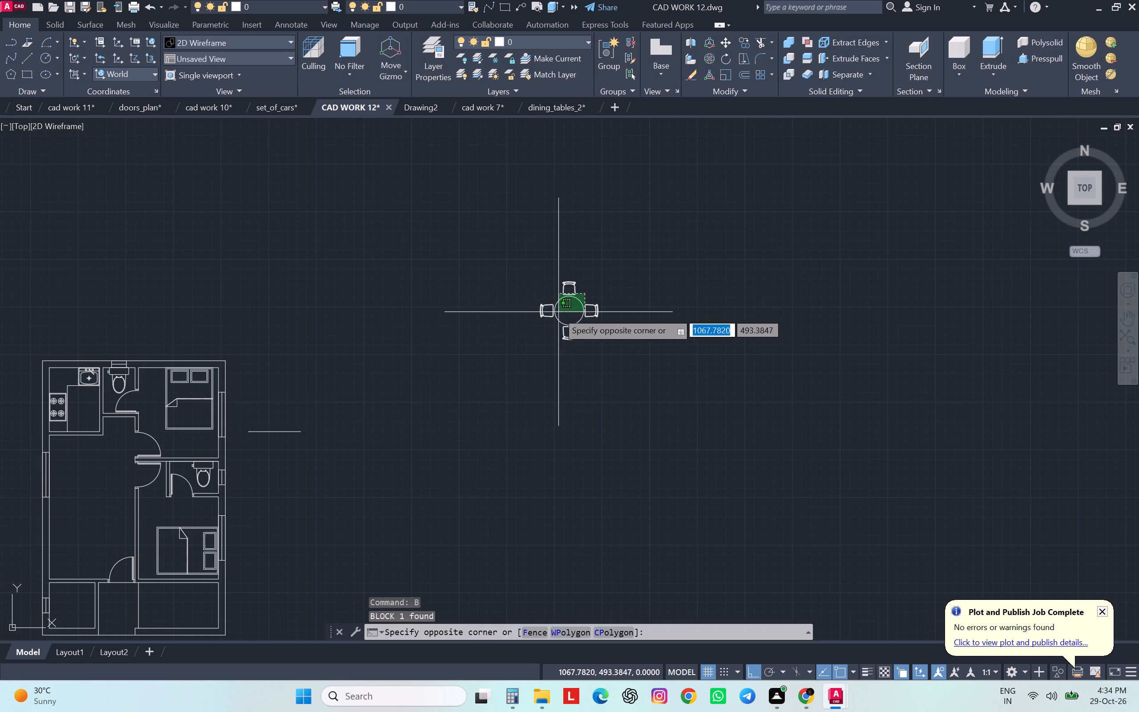
{"action": "left_click", "coordinate": [558, 312]}
{"action": "key", "text": "x"}
{"action": "key", "text": "Return"}
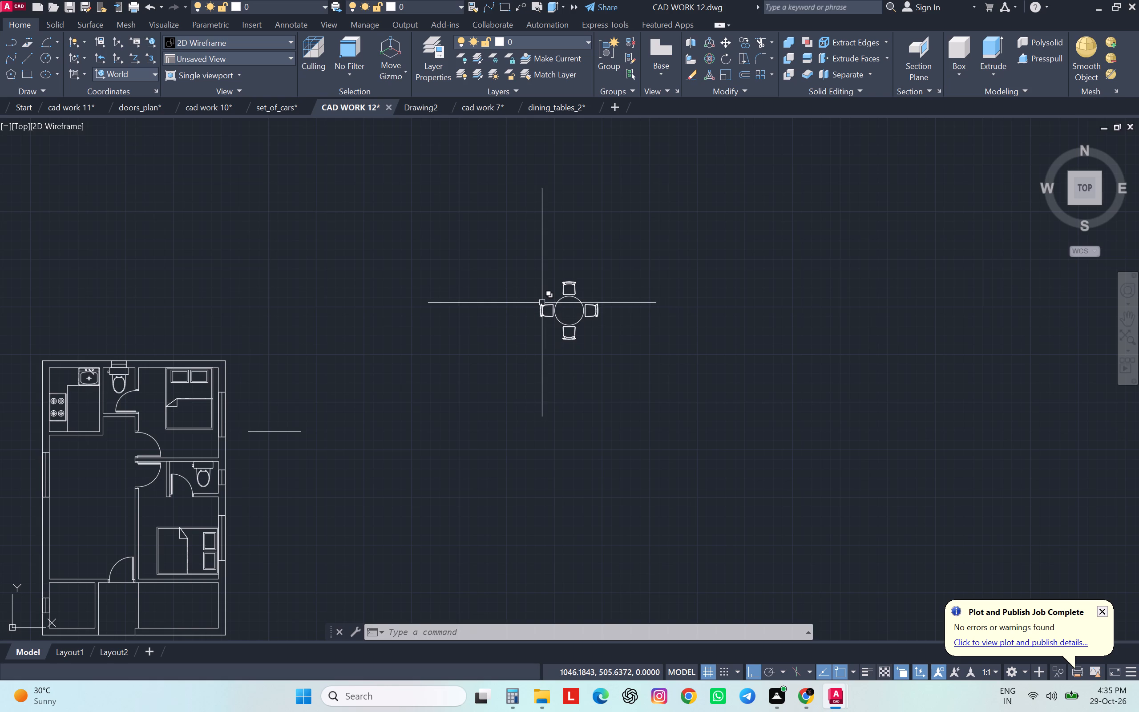
Delete the chair on the left side of the round dining table.
{"action": "left_click", "coordinate": [542, 303]}
{"action": "left_click", "coordinate": [538, 326]}
{"action": "scroll", "coordinate": [542, 319], "scroll_direction": "up", "scroll_amount": 5}
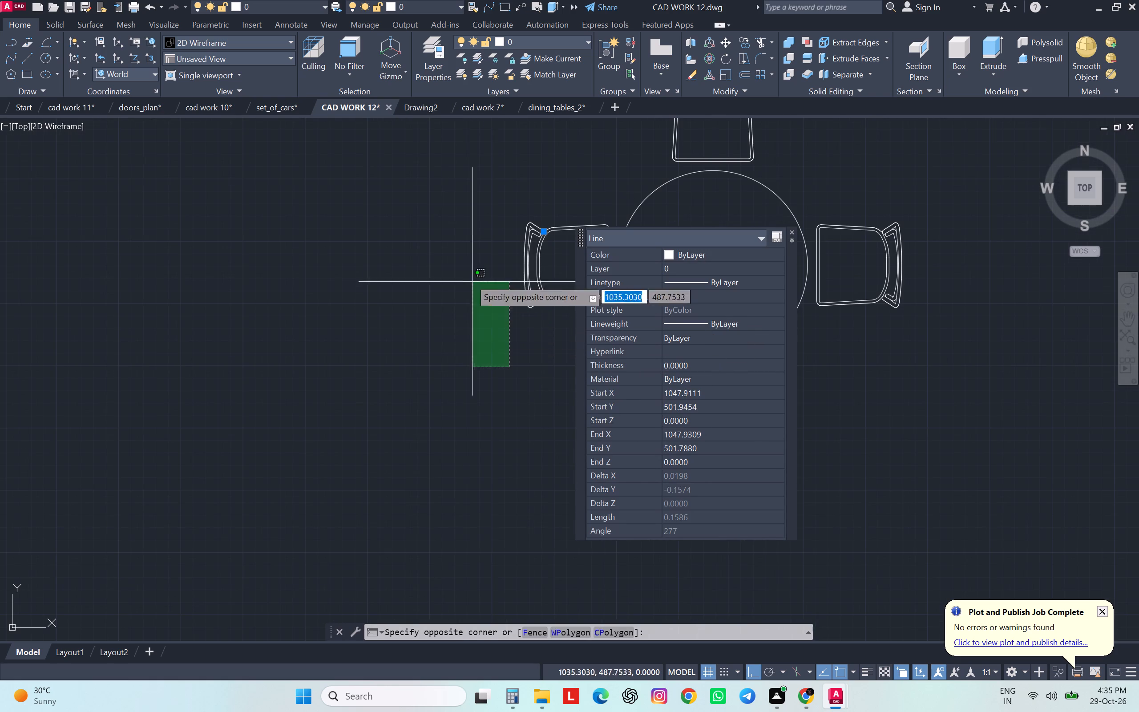
{"action": "left_click", "coordinate": [428, 283]}
{"action": "left_click", "coordinate": [796, 231]}
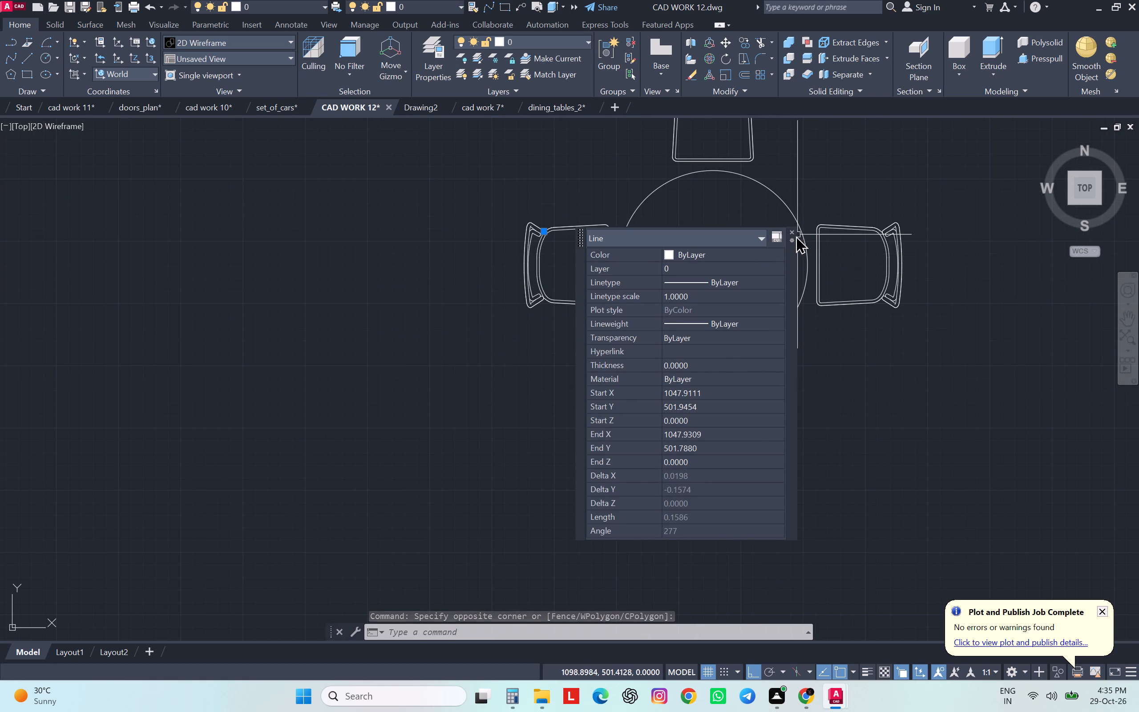
{"action": "left_click", "coordinate": [791, 234]}
{"action": "left_click", "coordinate": [514, 182]}
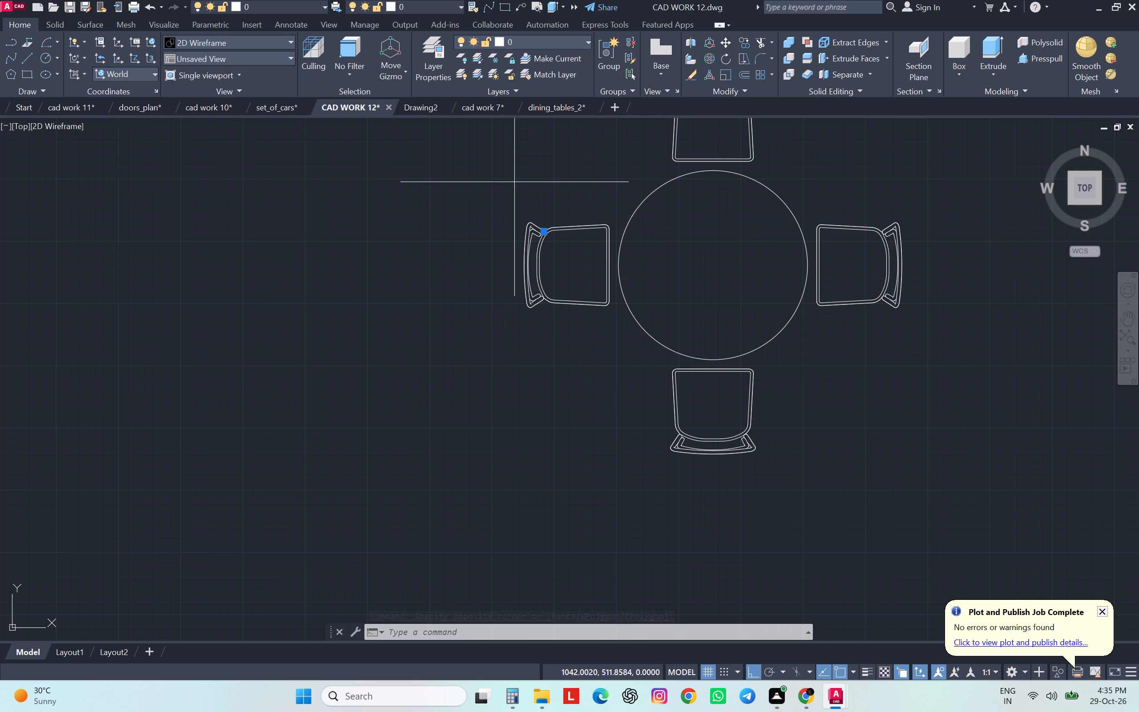
{"action": "left_click", "coordinate": [614, 347]}
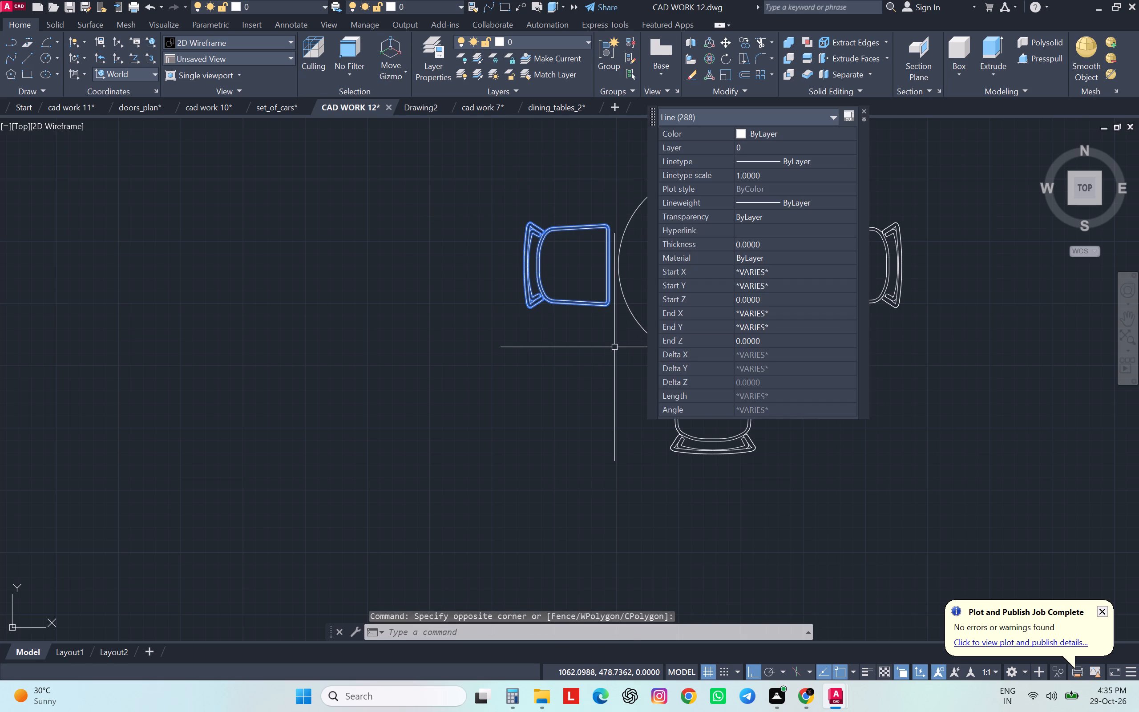
{"action": "key", "text": "Delete"}
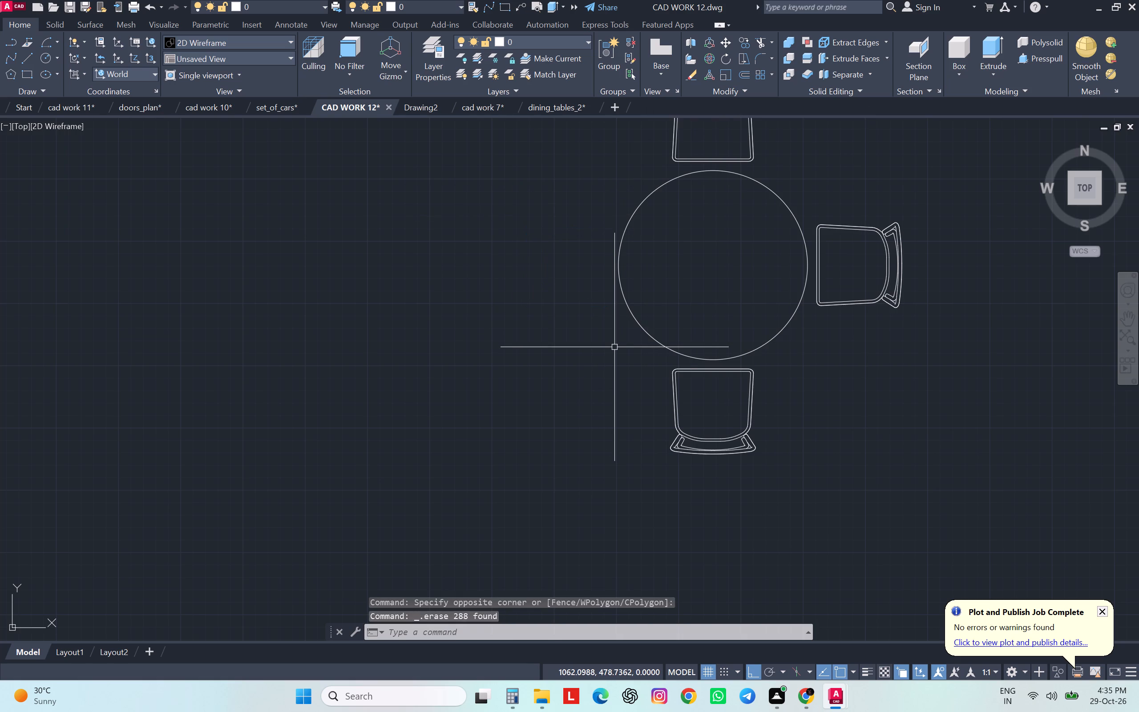
Define the round table and its three remaining chairs as a block named D.
{"action": "scroll", "coordinate": [665, 357], "scroll_direction": "down", "scroll_amount": 2}
{"action": "left_click", "coordinate": [804, 227]}
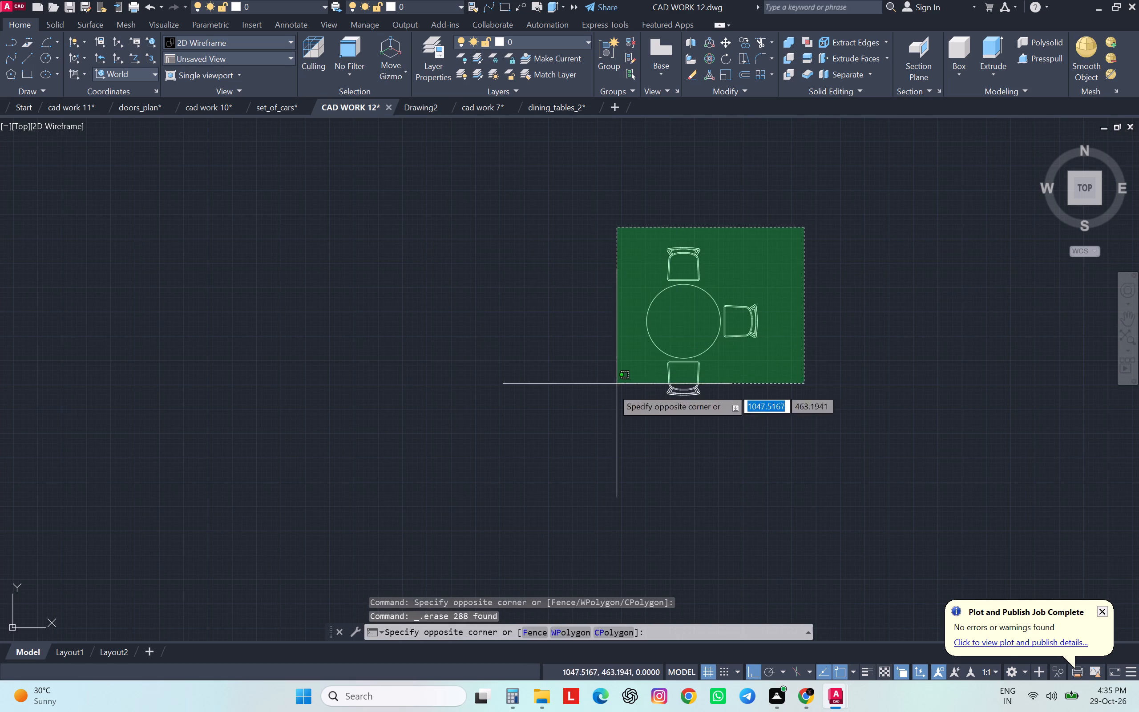
{"action": "left_click", "coordinate": [594, 404]}
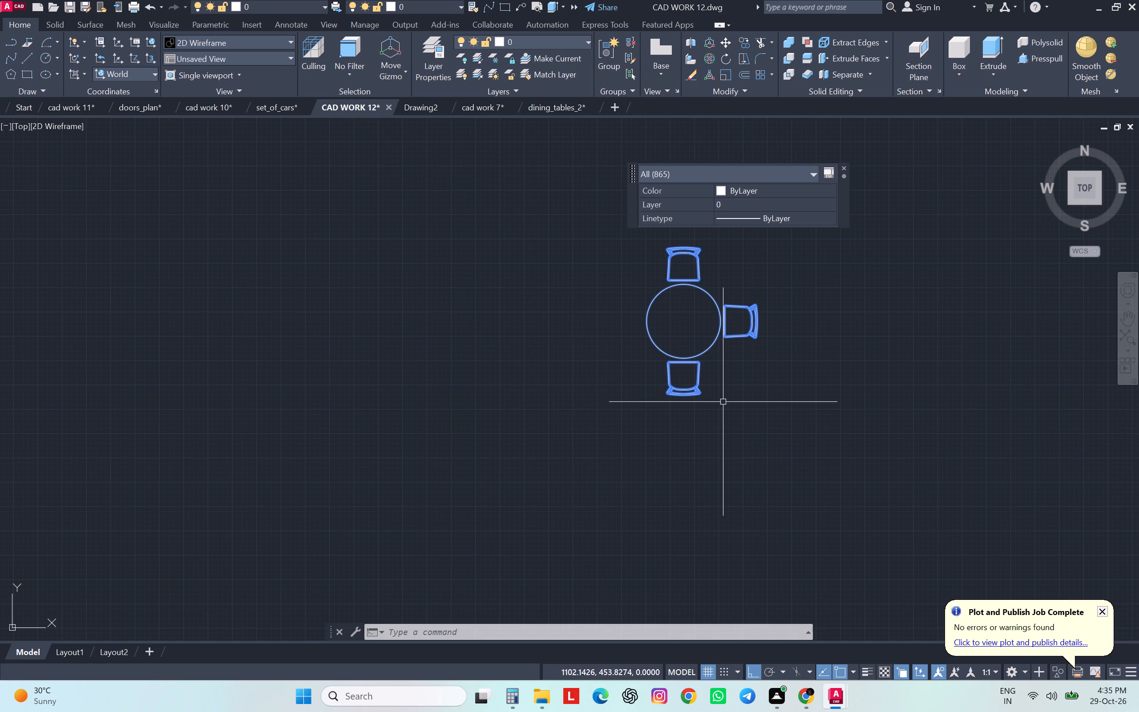
{"action": "key", "text": "b"}
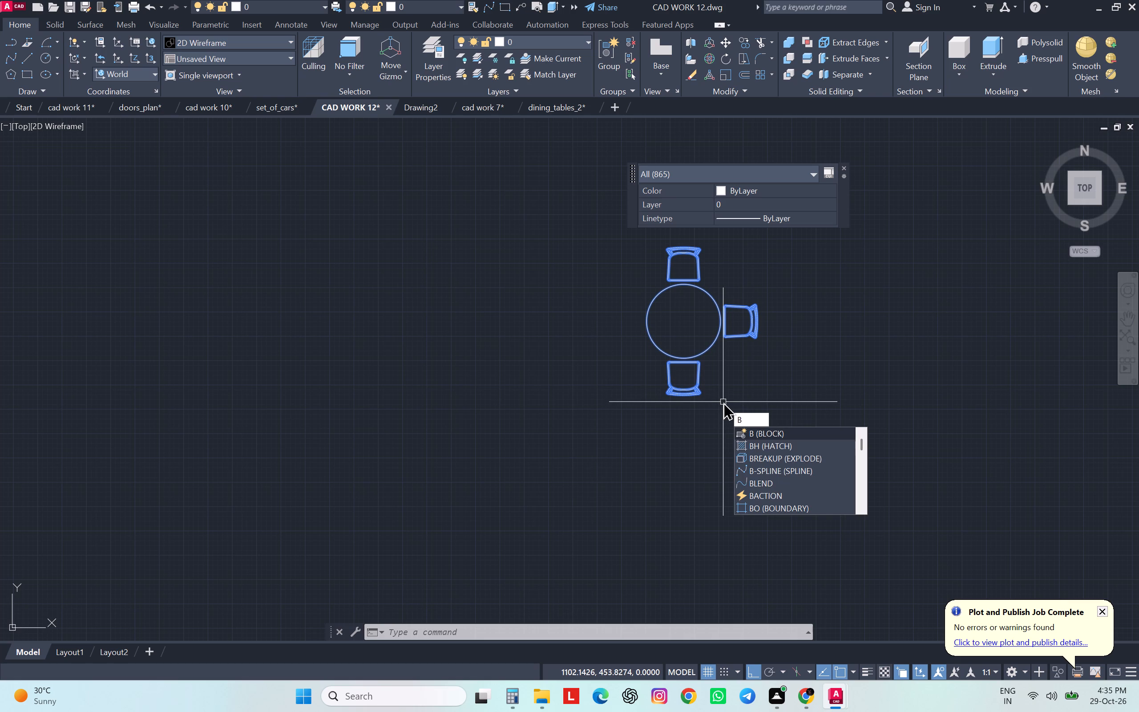
{"action": "key", "text": "Return"}
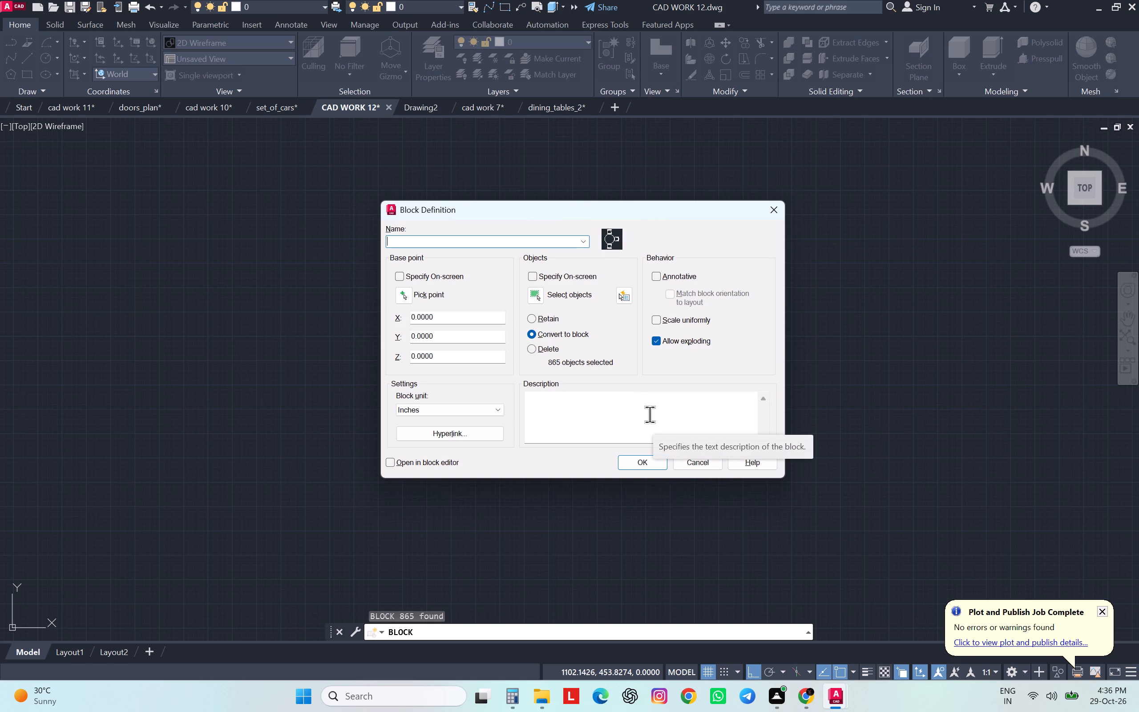
{"action": "key", "text": "d"}
{"action": "key", "text": "Return"}
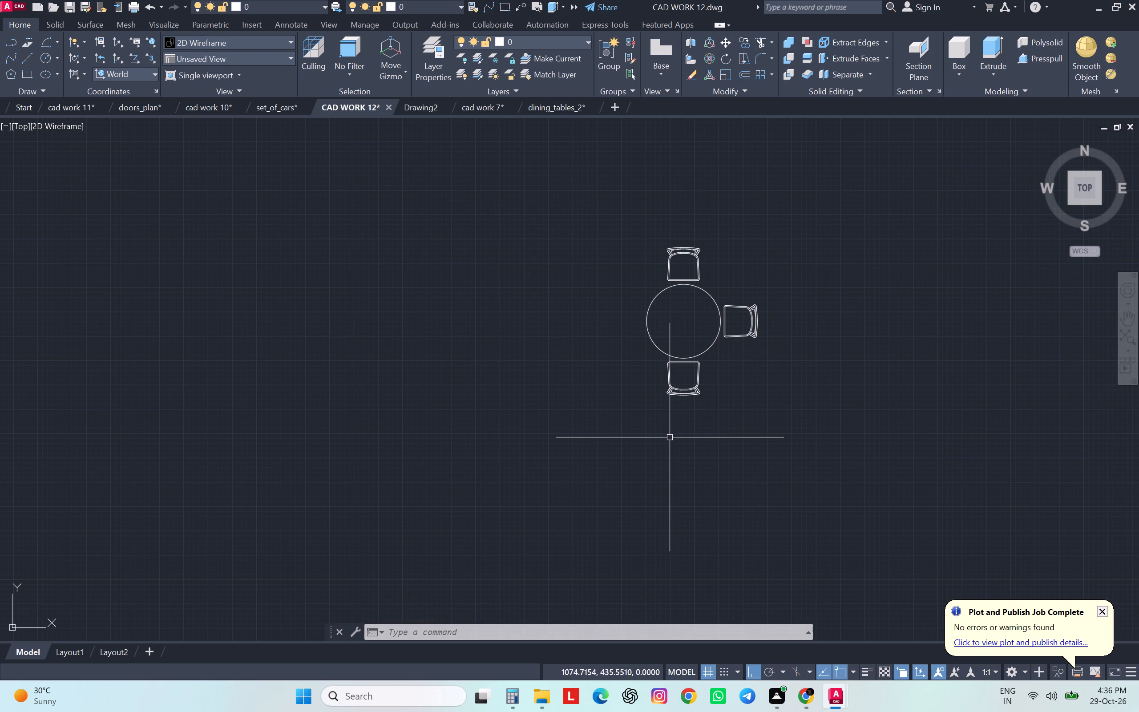
Inspect the three-chair dining table block and compare it with the dining area in the reference ground floor plan.
{"action": "left_click", "coordinate": [681, 268]}
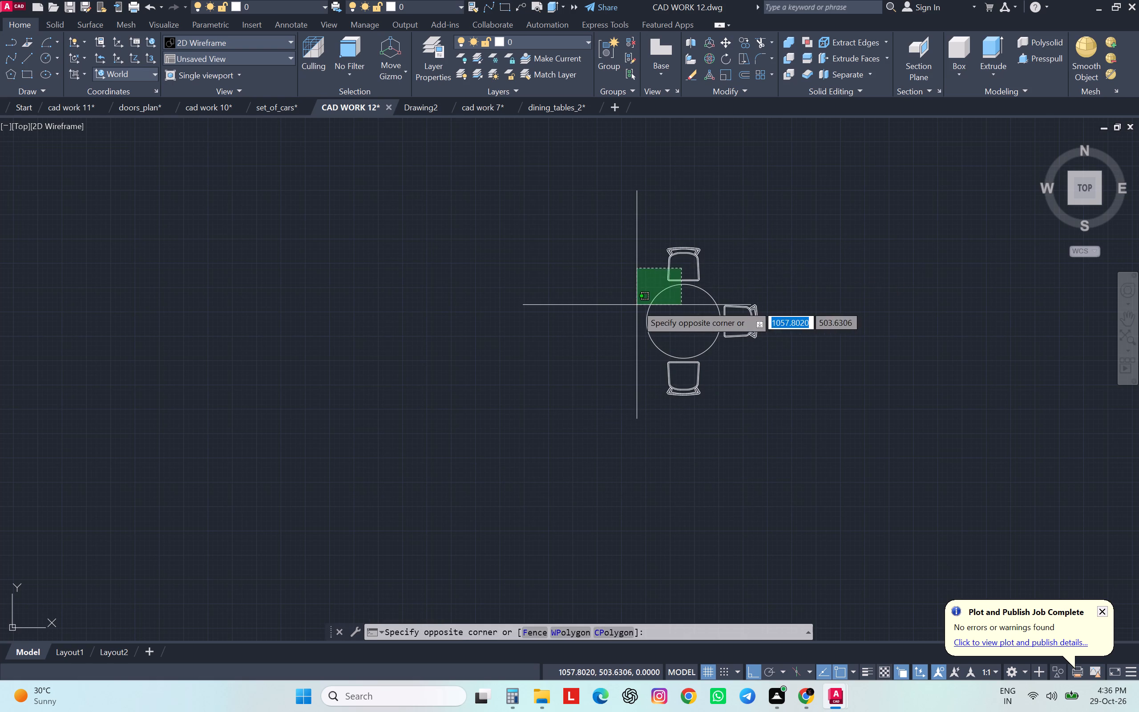
{"action": "left_click", "coordinate": [637, 305]}
{"action": "key", "text": "Escape"}
{"action": "key", "text": "Escape"}
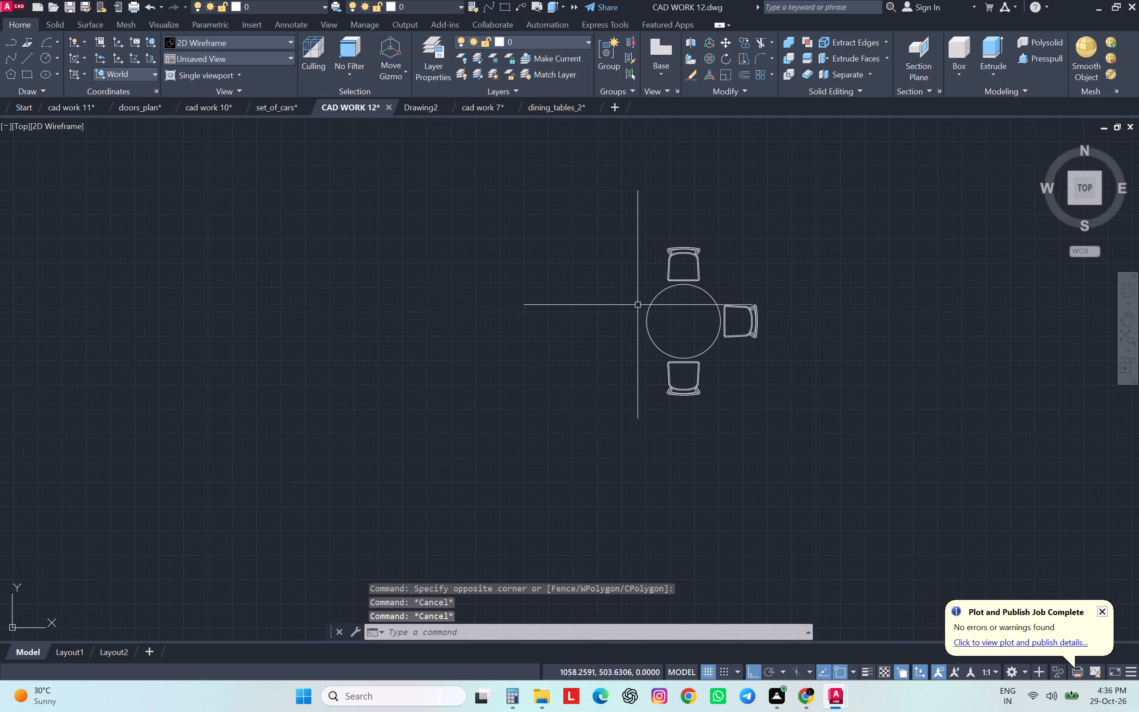
{"action": "key", "text": "Escape"}
{"action": "scroll", "coordinate": [616, 285], "scroll_direction": "up", "scroll_amount": 2}
{"action": "scroll", "coordinate": [616, 285], "scroll_direction": "down", "scroll_amount": 2}
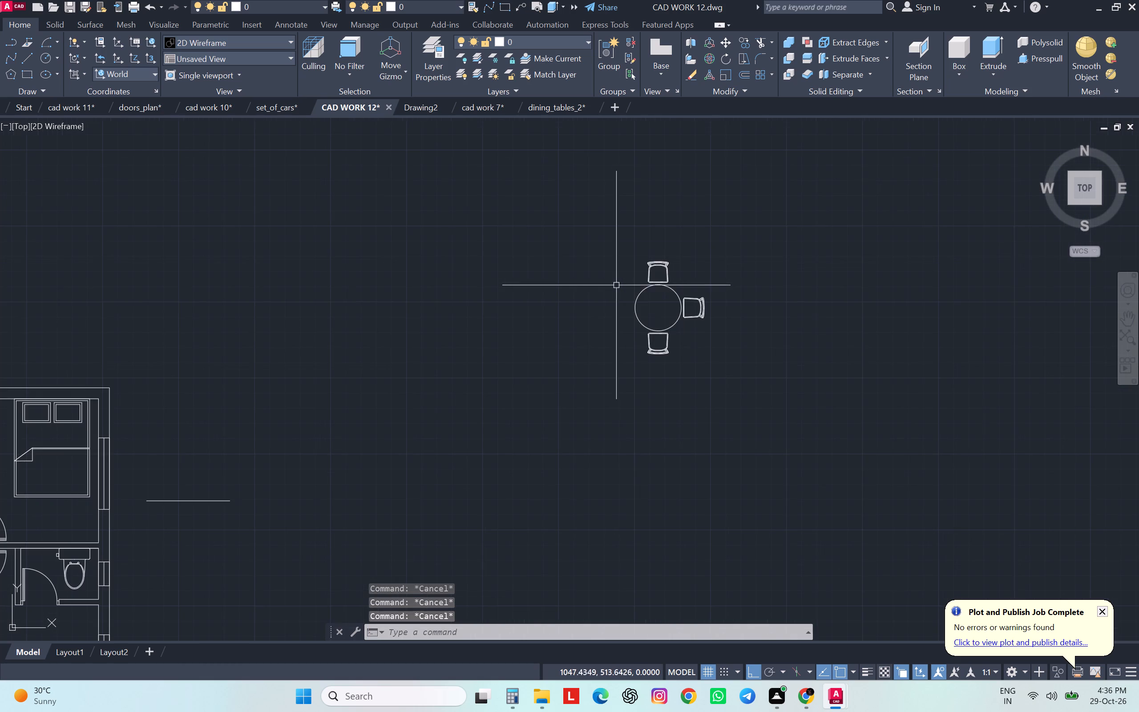
{"action": "scroll", "coordinate": [440, 357], "scroll_direction": "down", "scroll_amount": 2}
{"action": "middle_click_drag", "start_coordinate": [238, 431], "coordinate": [253, 428]}
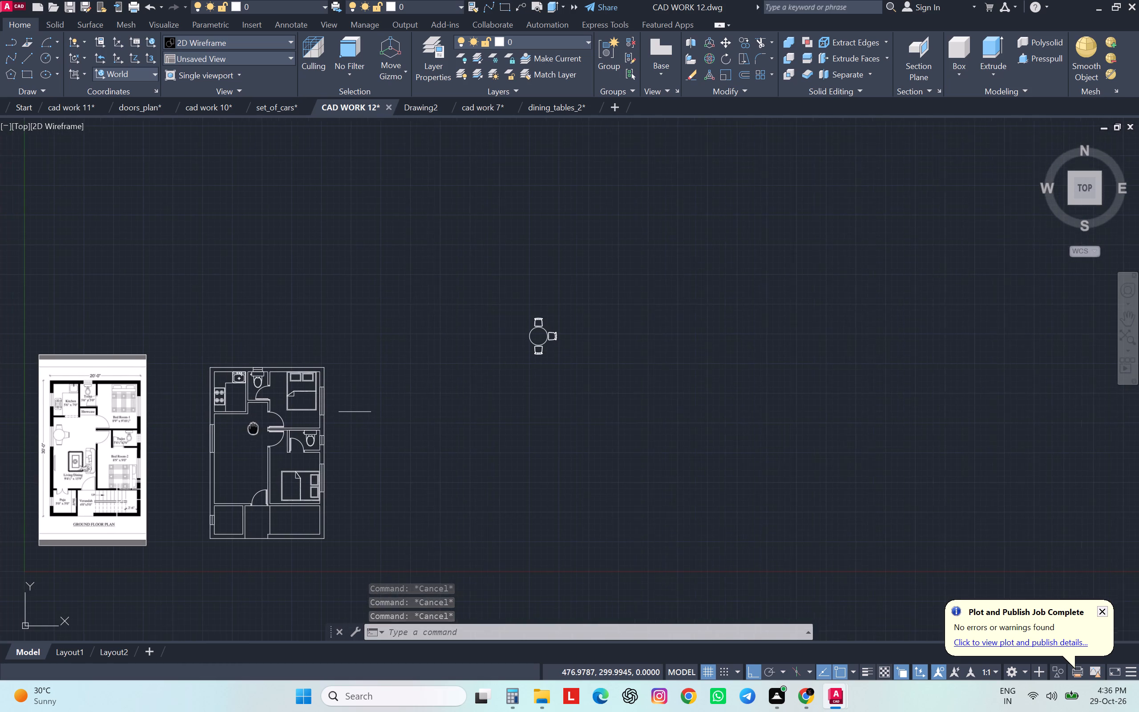
{"action": "middle_click_drag", "start_coordinate": [253, 428], "coordinate": [471, 374]}
{"action": "scroll", "coordinate": [308, 389], "scroll_direction": "up", "scroll_amount": 1}
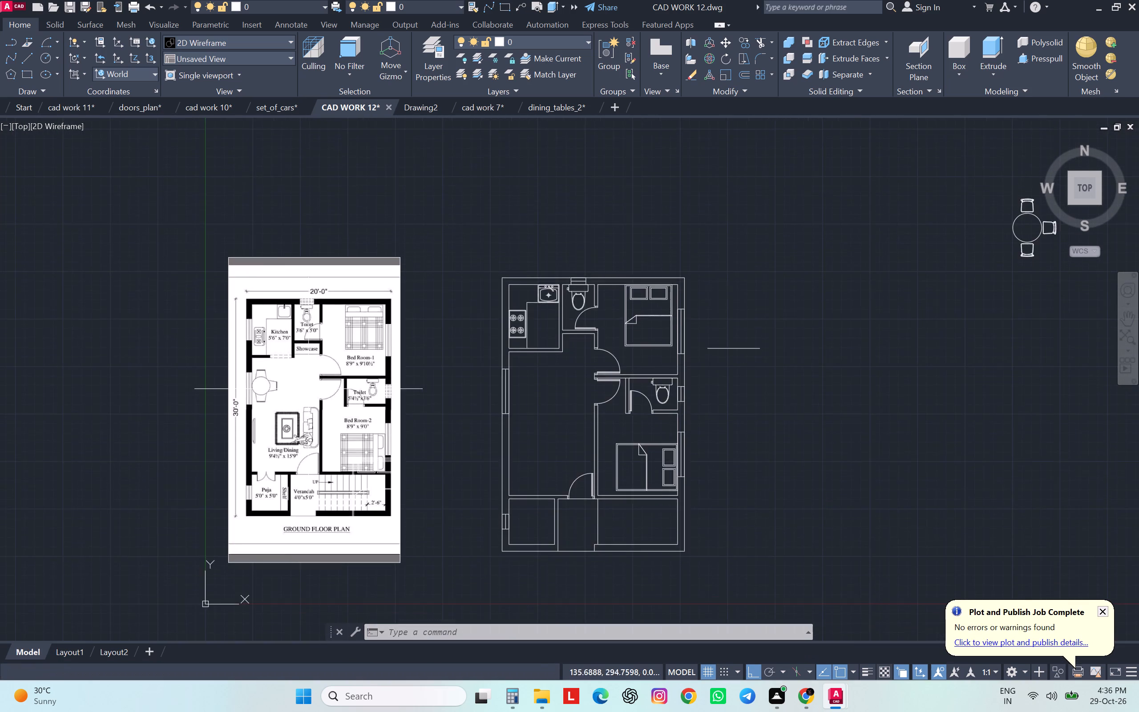
{"action": "scroll", "coordinate": [308, 389], "scroll_direction": "up", "scroll_amount": 1}
{"action": "scroll", "coordinate": [504, 319], "scroll_direction": "down", "scroll_amount": 3}
{"action": "scroll", "coordinate": [505, 319], "scroll_direction": "up", "scroll_amount": 1}
{"action": "scroll", "coordinate": [505, 319], "scroll_direction": "down", "scroll_amount": 1}
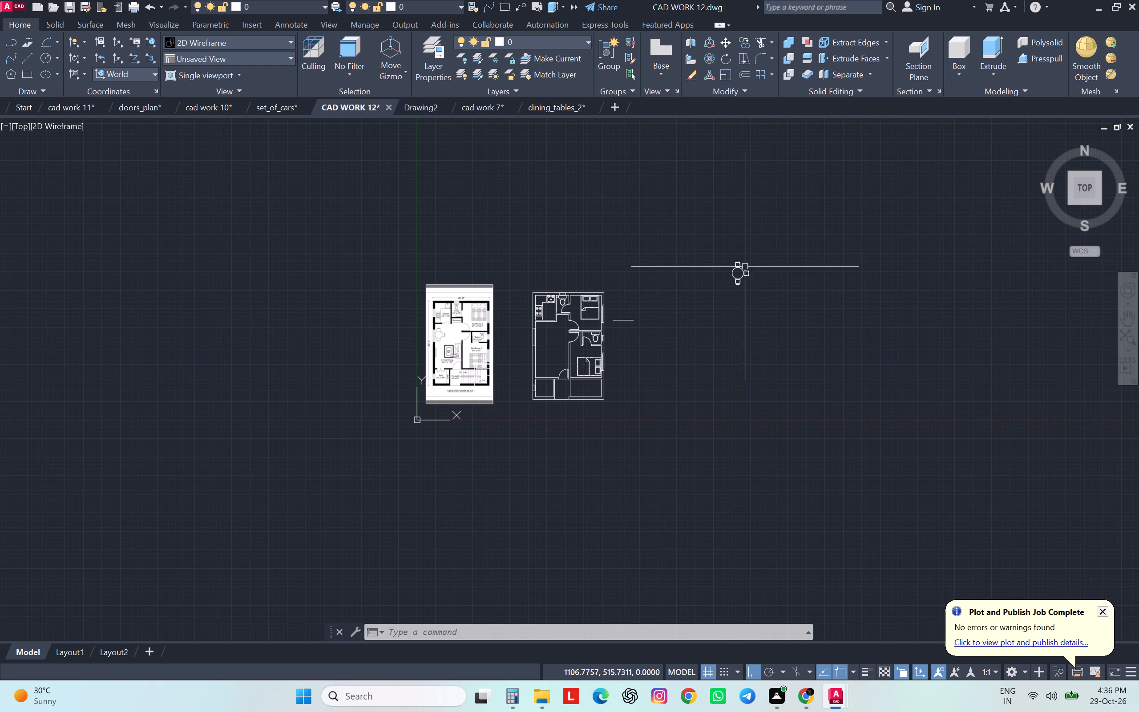
{"action": "scroll", "coordinate": [752, 259], "scroll_direction": "up", "scroll_amount": 5}
{"action": "left_click_drag", "start_coordinate": [740, 262], "coordinate": [735, 266]}
{"action": "left_click", "coordinate": [476, 448]}
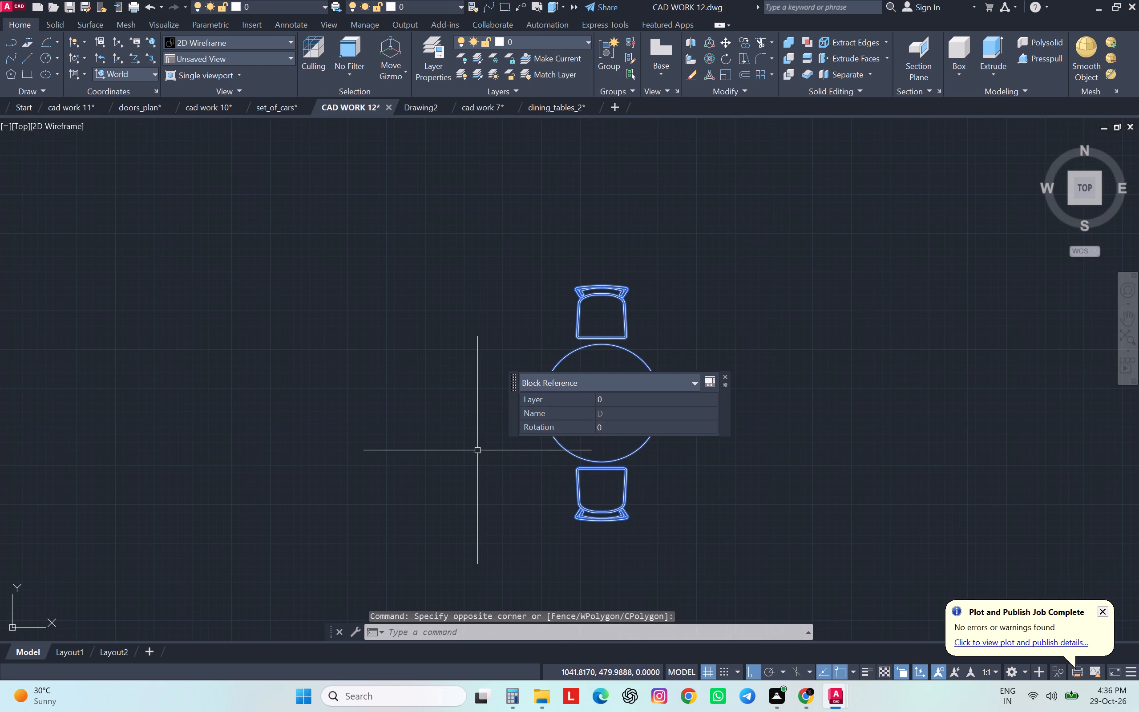
{"action": "key", "text": "Escape"}
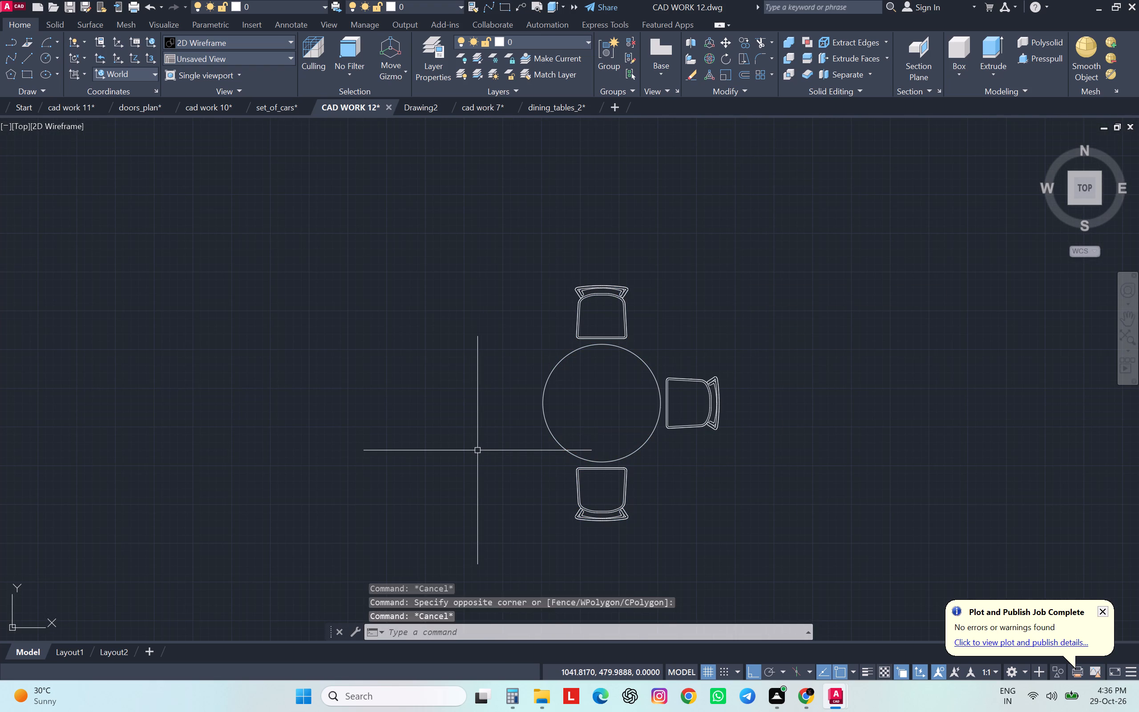
{"action": "key", "text": "Escape"}
{"action": "key", "text": "Escape"}
{"action": "key", "text": "Escape"}
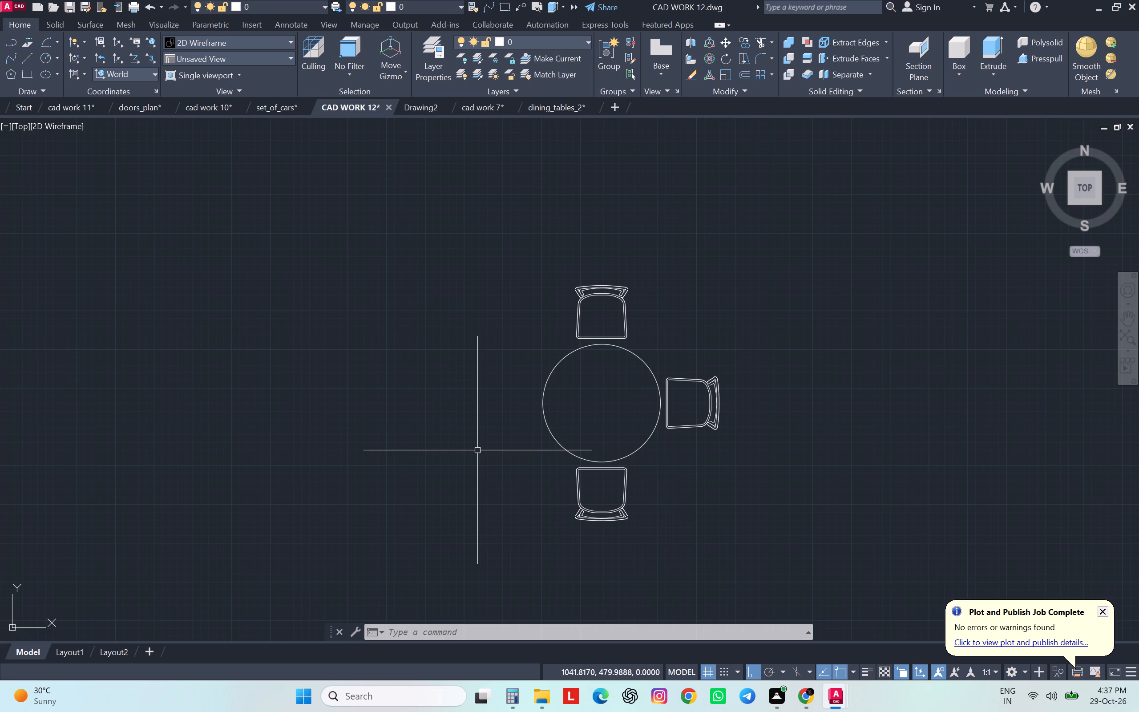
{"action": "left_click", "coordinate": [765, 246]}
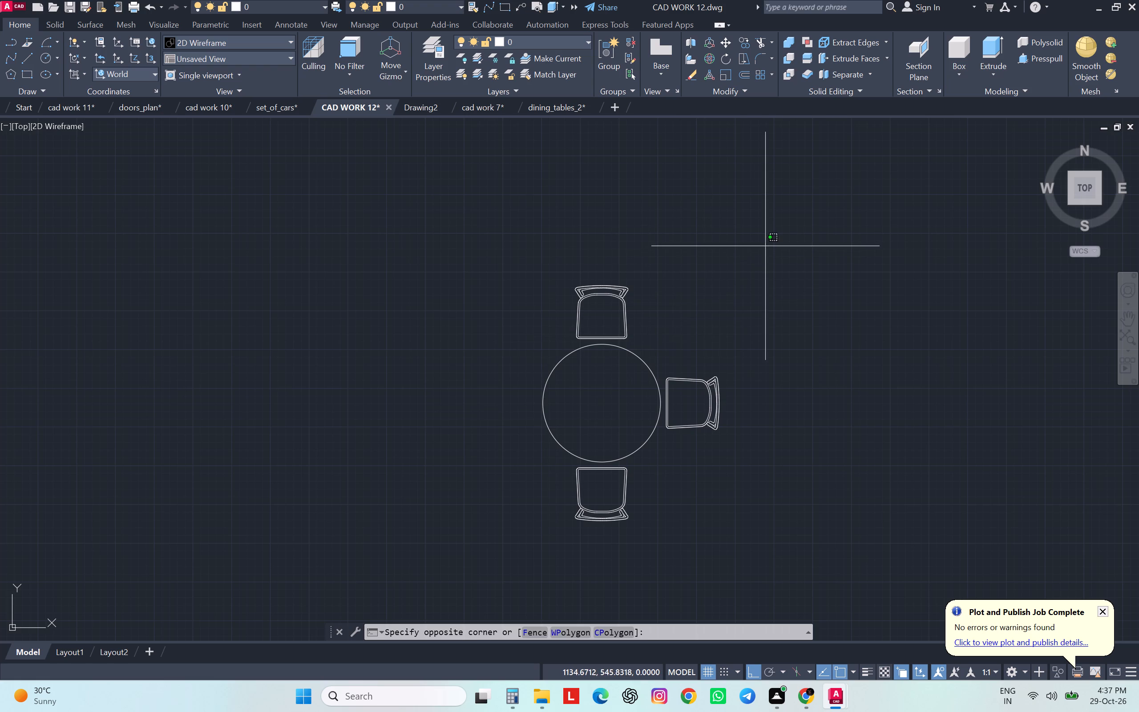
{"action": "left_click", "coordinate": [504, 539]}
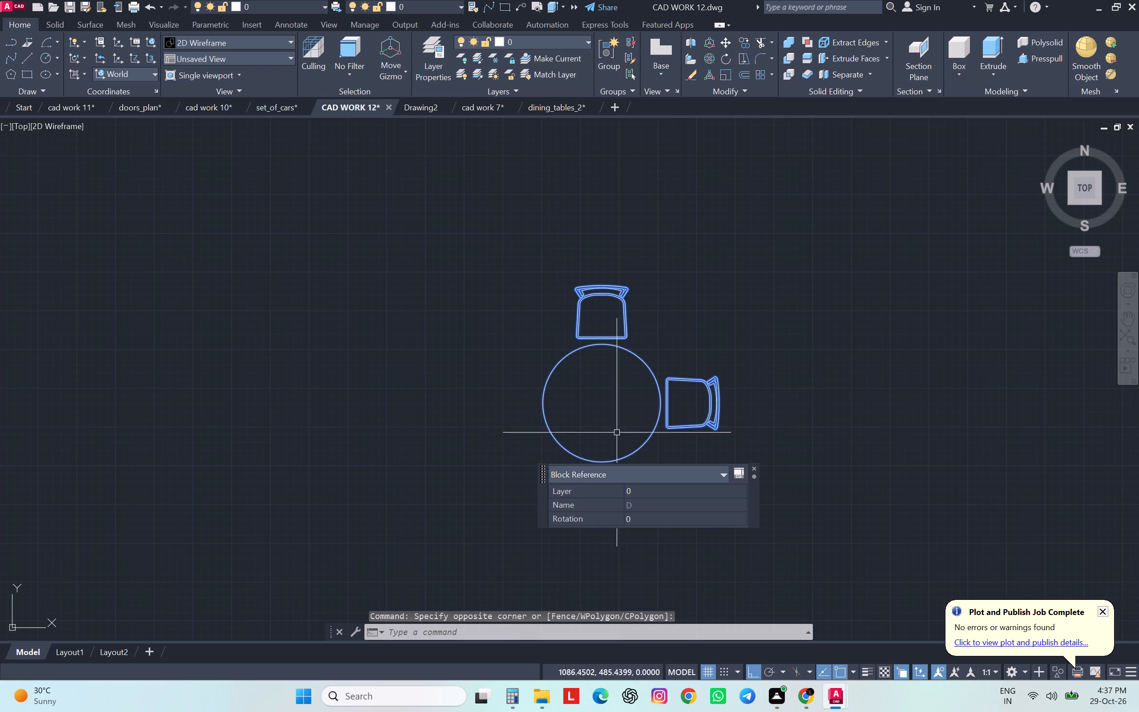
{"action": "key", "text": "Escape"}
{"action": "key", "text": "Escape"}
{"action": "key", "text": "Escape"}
Move the three-chair dining table block by the round table's left quadrant to the midpoint of the Living/Dining room window's inner edge.
{"action": "scroll", "coordinate": [676, 372], "scroll_direction": "down", "scroll_amount": 6}
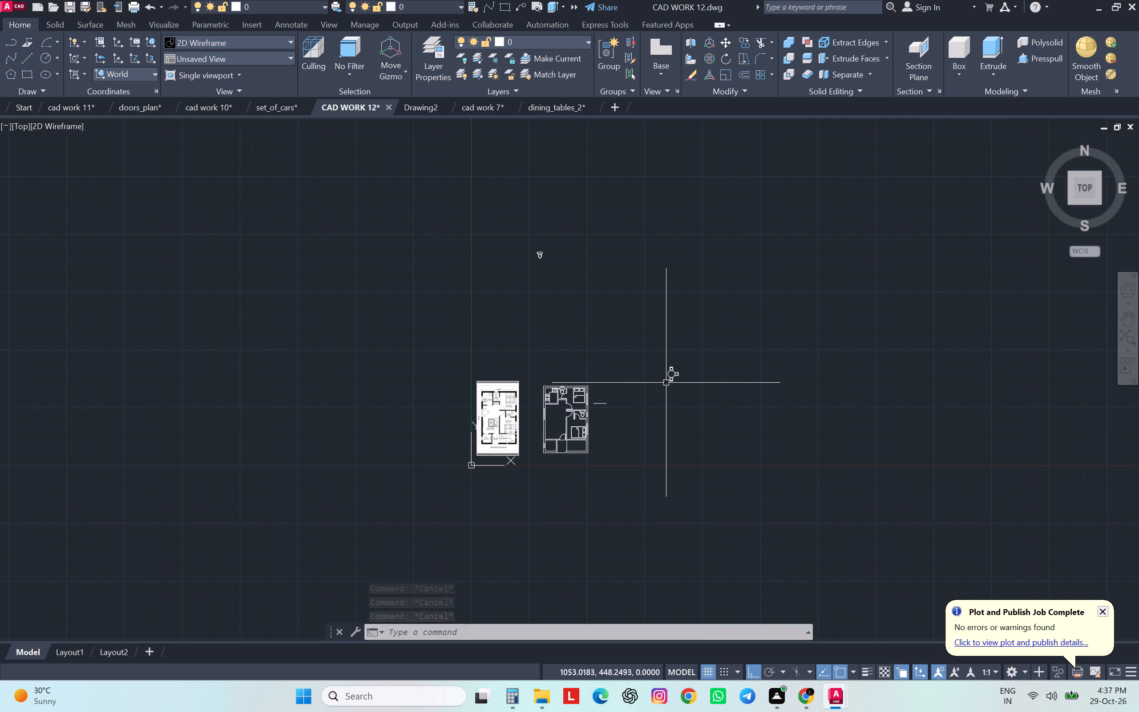
{"action": "scroll", "coordinate": [684, 376], "scroll_direction": "up", "scroll_amount": 4}
{"action": "left_click", "coordinate": [691, 271]}
{"action": "left_click", "coordinate": [558, 409]}
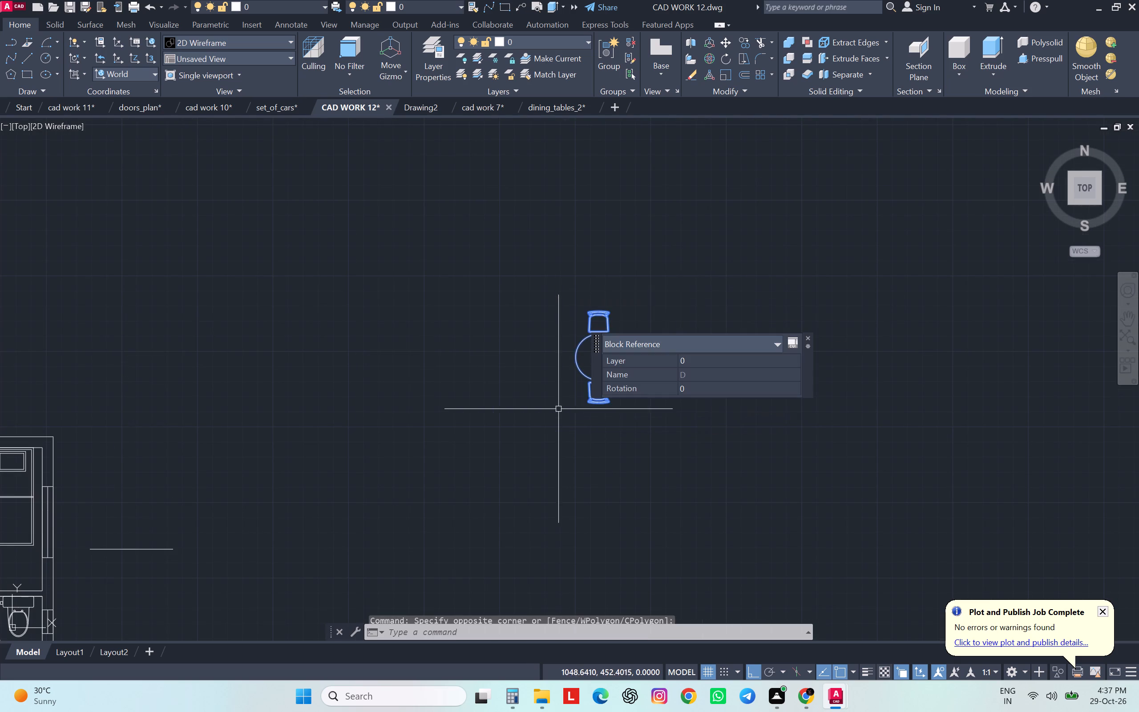
{"action": "key", "text": "m"}
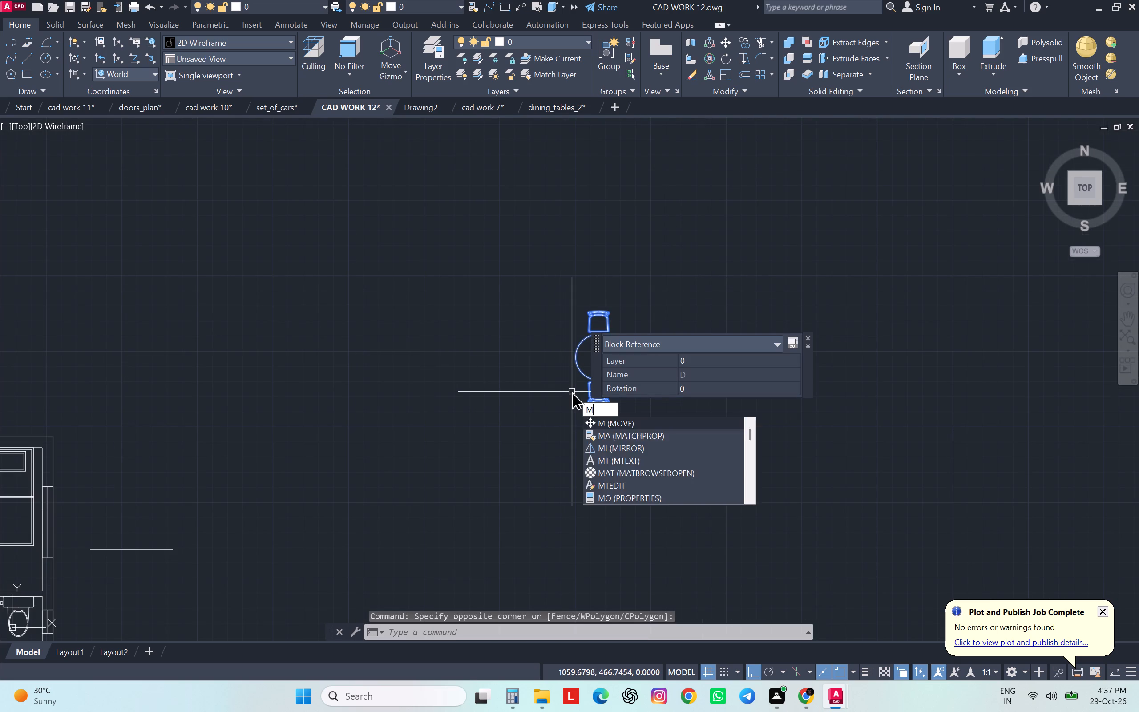
{"action": "key", "text": "Return"}
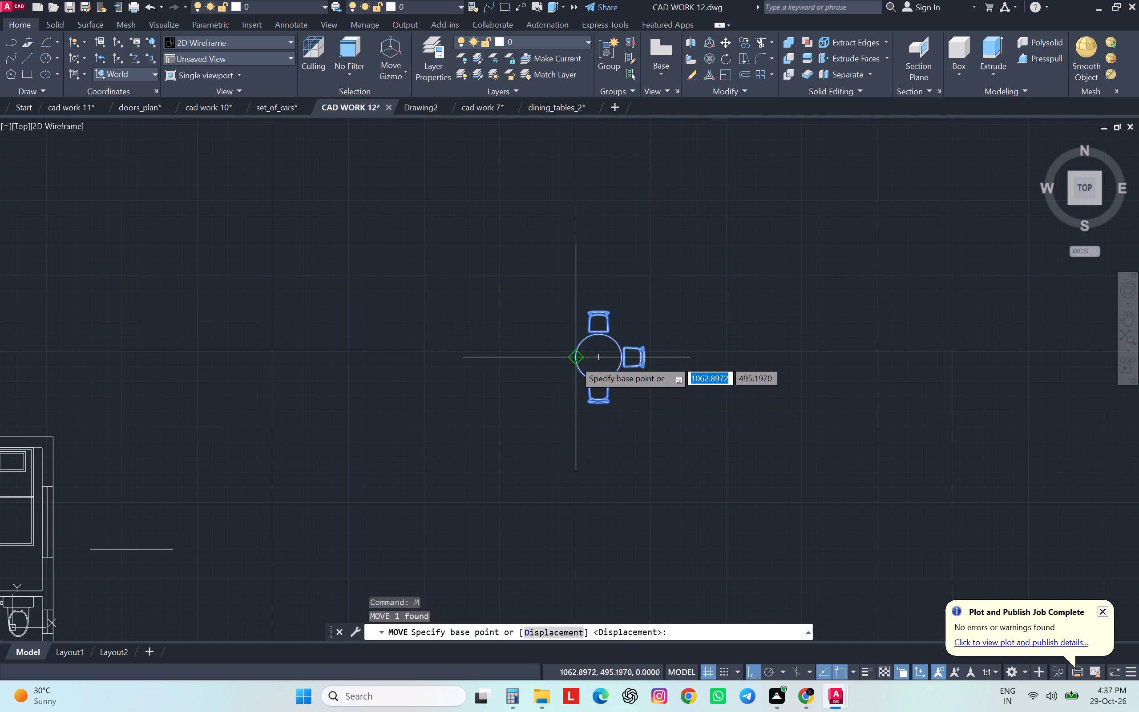
{"action": "left_click", "coordinate": [575, 360]}
{"action": "scroll", "coordinate": [575, 360], "scroll_direction": "down", "scroll_amount": 4}
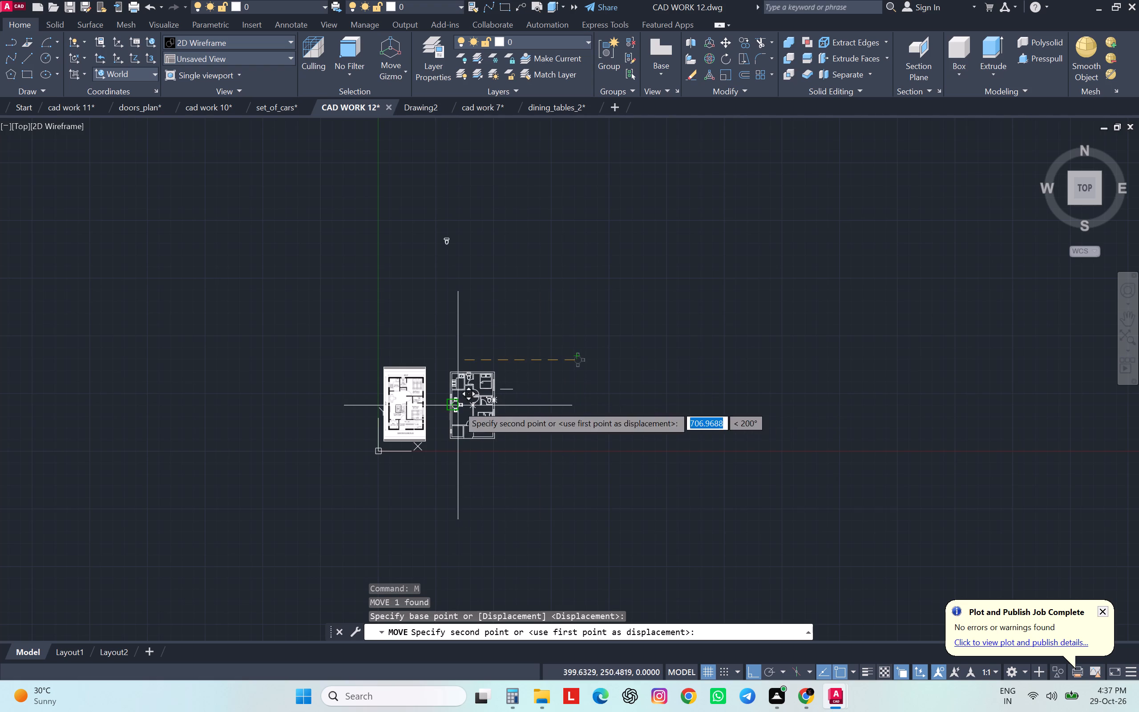
{"action": "scroll", "coordinate": [457, 405], "scroll_direction": "up", "scroll_amount": 5}
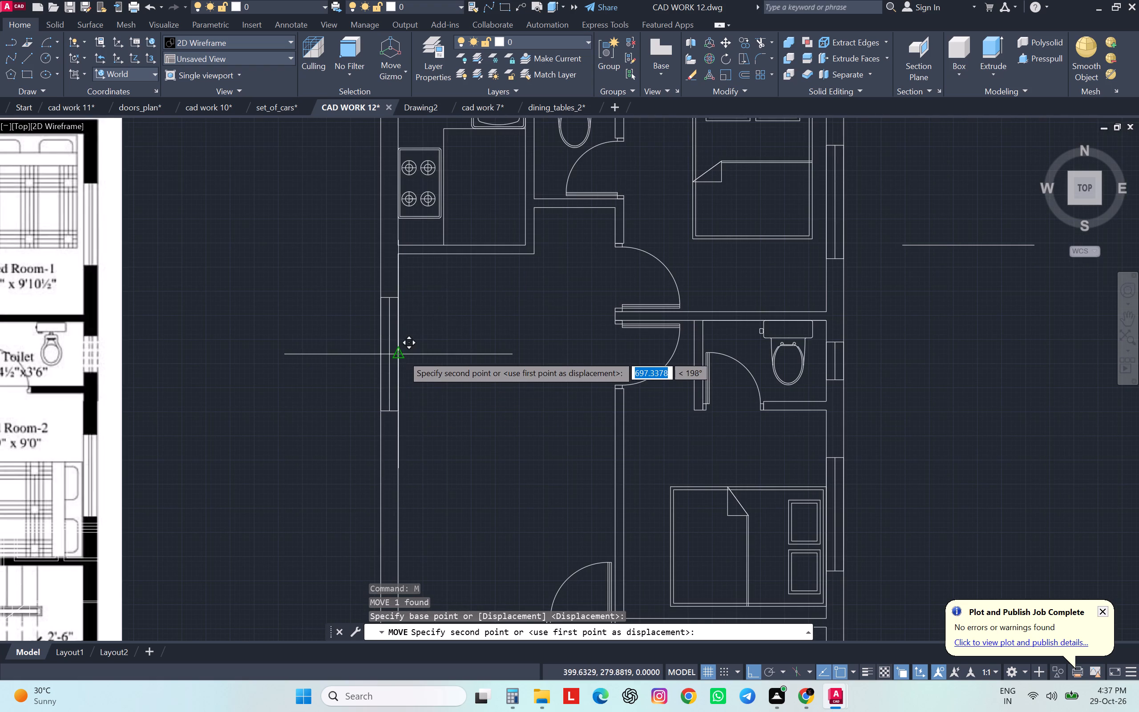
{"action": "left_click", "coordinate": [403, 355]}
Scale the dining table block down about the round table's center to roughly three-quarters of its size.
{"action": "scroll", "coordinate": [545, 352], "scroll_direction": "down", "scroll_amount": 3}
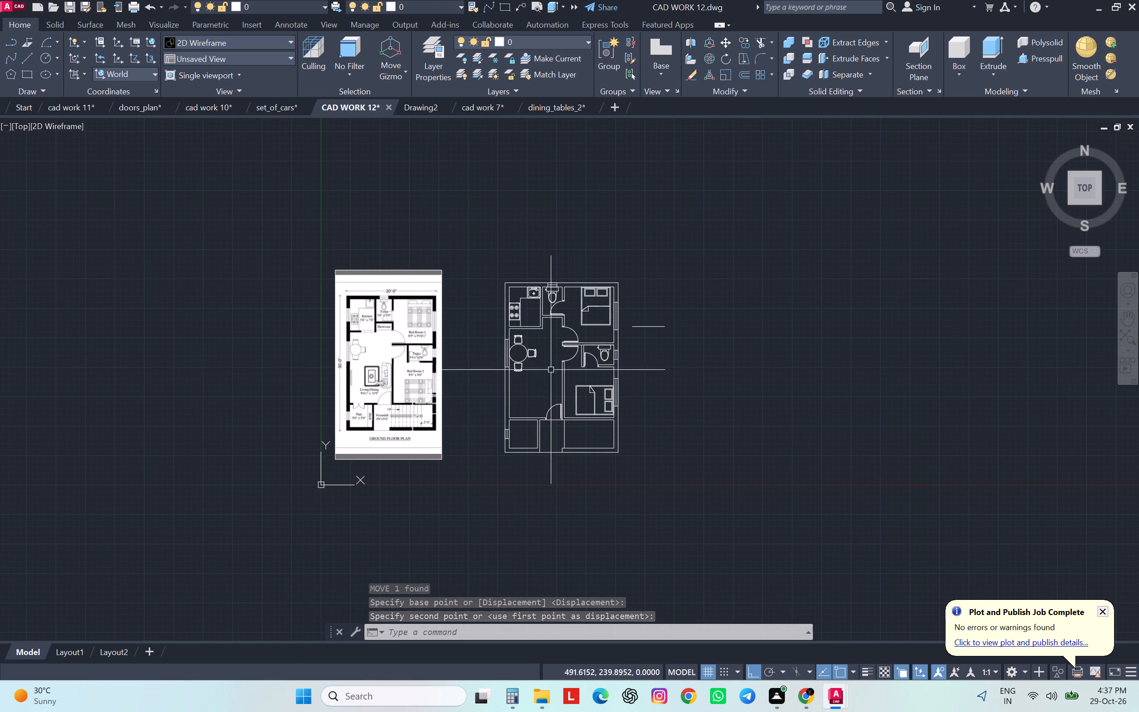
{"action": "scroll", "coordinate": [525, 346], "scroll_direction": "up", "scroll_amount": 3}
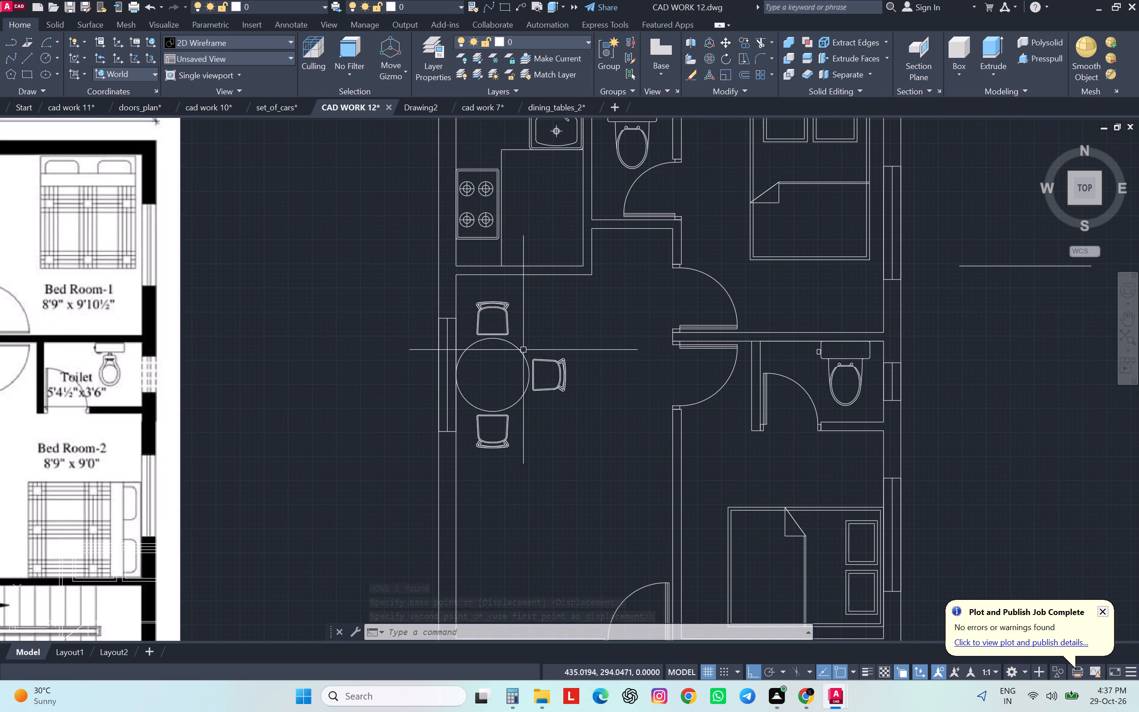
{"action": "left_click", "coordinate": [523, 351]}
{"action": "type", "text": "SC"}
{"action": "key", "text": "Return"}
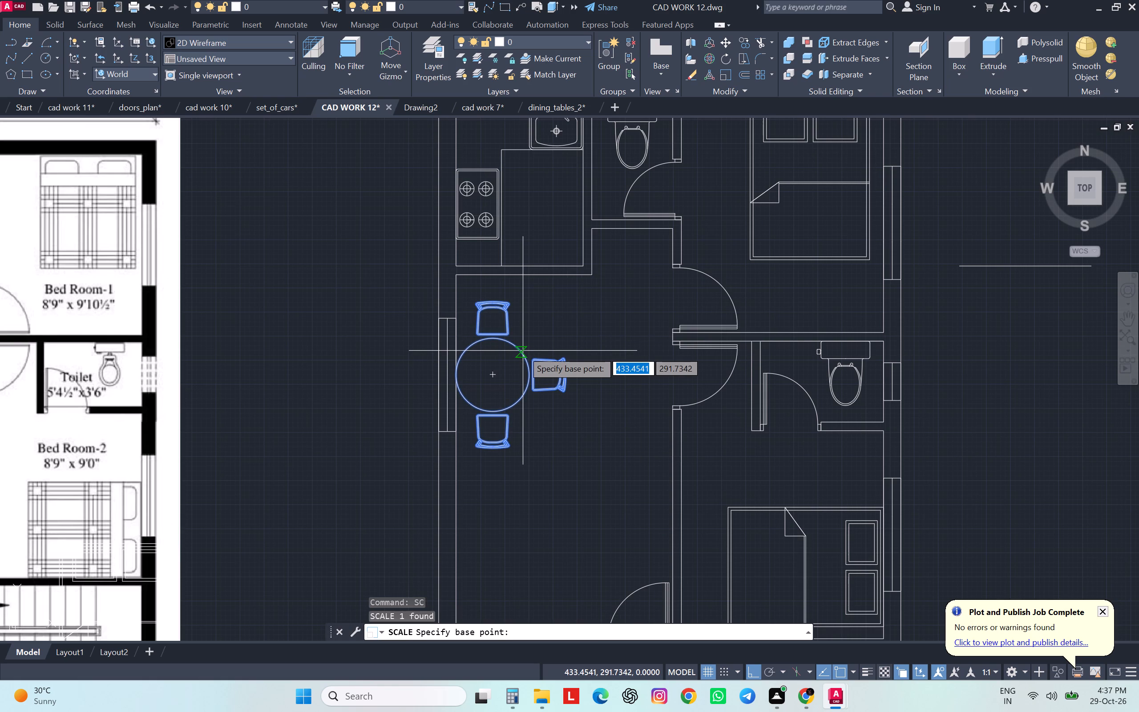
{"action": "left_click", "coordinate": [492, 377]}
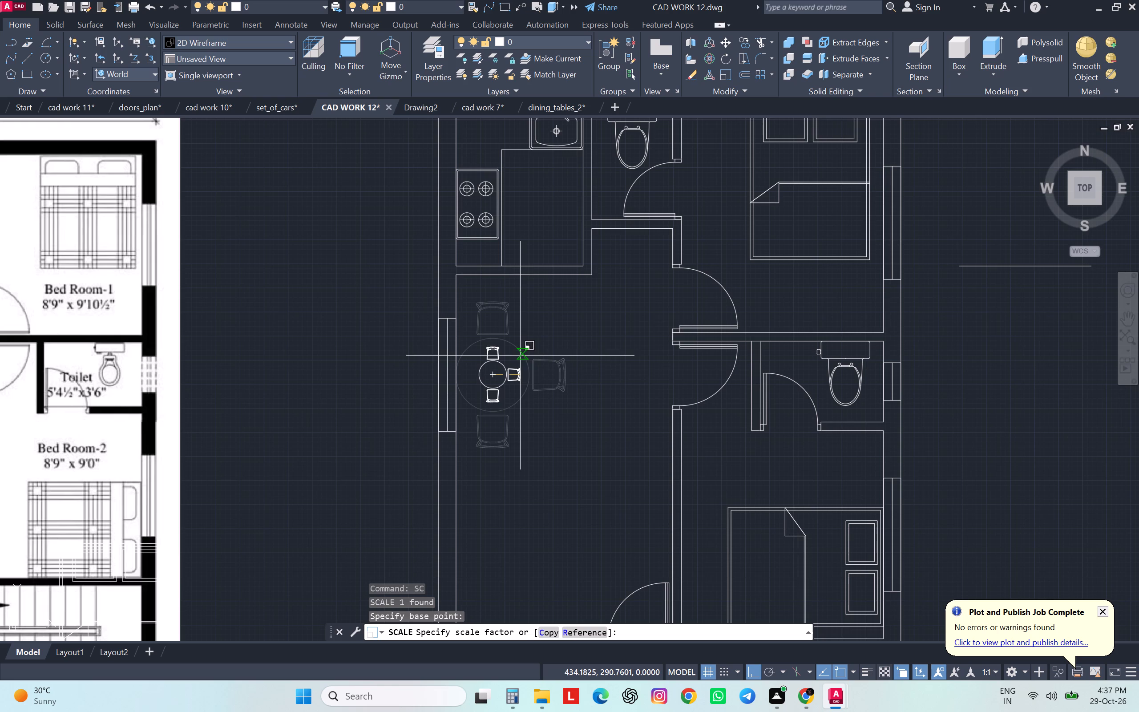
{"action": "left_click", "coordinate": [545, 344]}
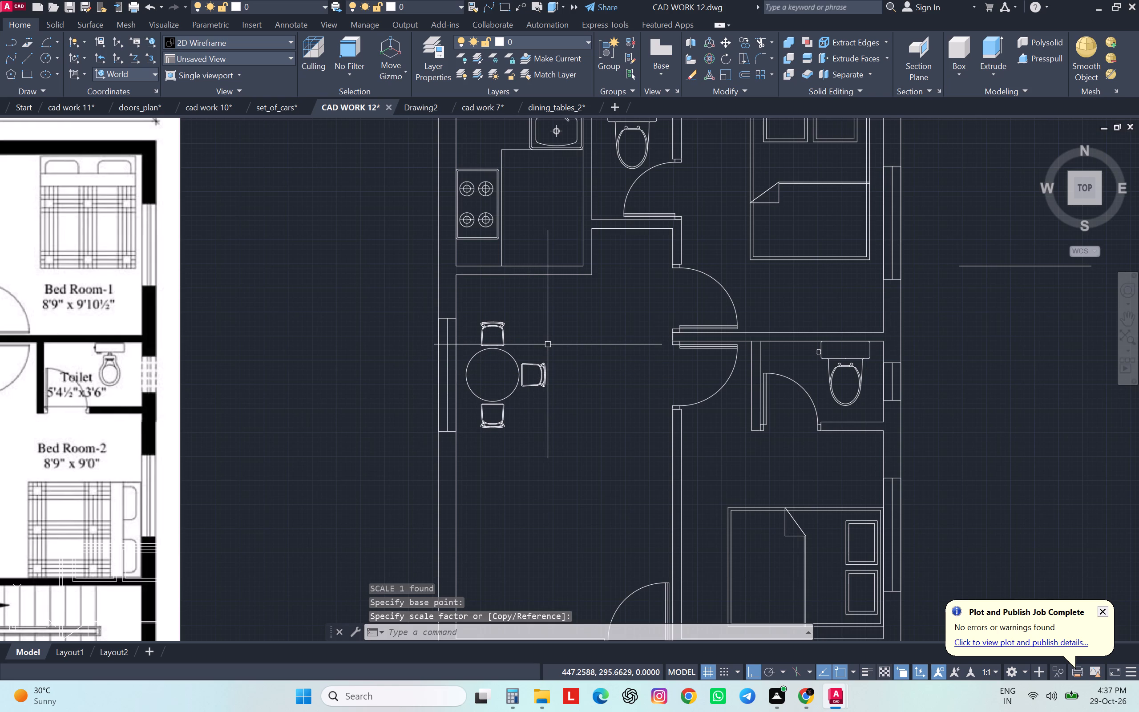
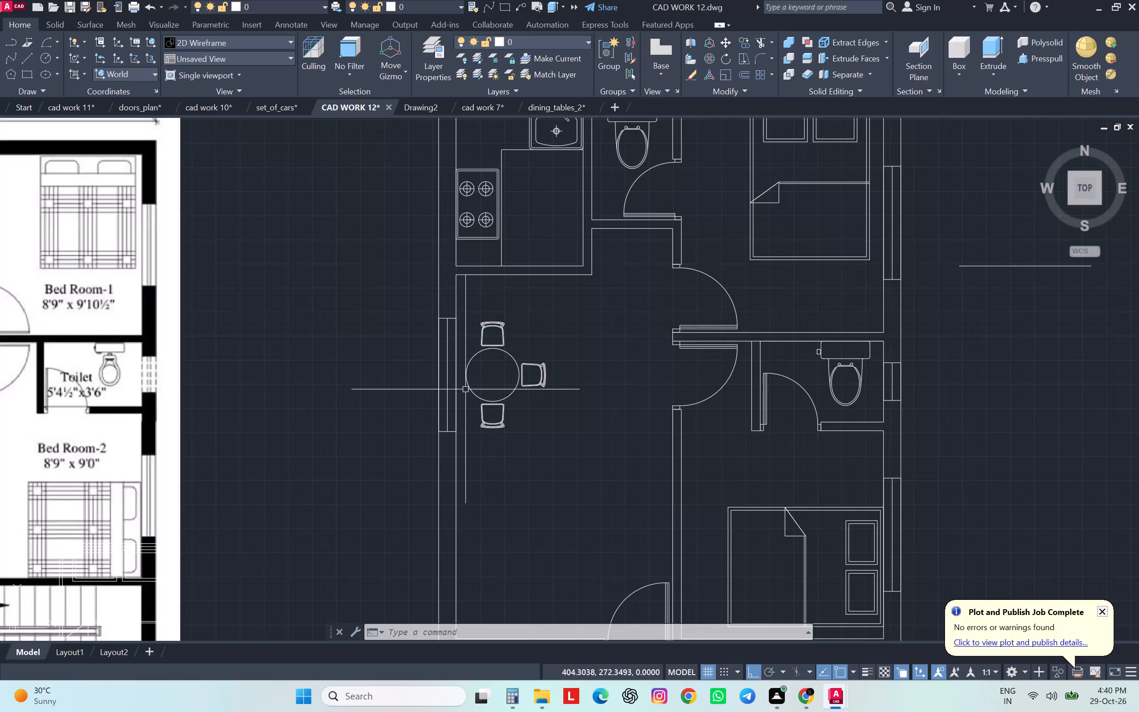
Move the round dining table set so the table's edge touches the inner face of the living room's outer wall.
{"action": "type", "text": "M"}
{"action": "key", "text": "space"}
{"action": "left_click", "coordinate": [465, 376]}
{"action": "key", "text": "Return"}
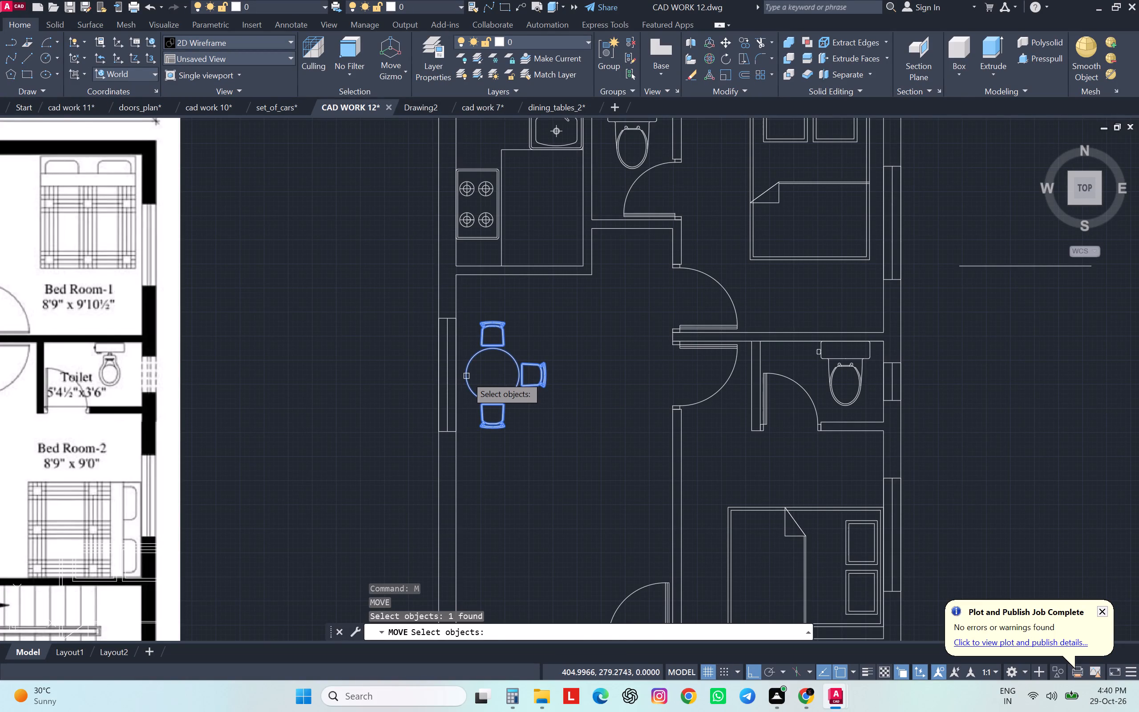
{"action": "scroll", "coordinate": [468, 376], "scroll_direction": "down", "scroll_amount": 1}
{"action": "scroll", "coordinate": [468, 376], "scroll_direction": "up", "scroll_amount": 2}
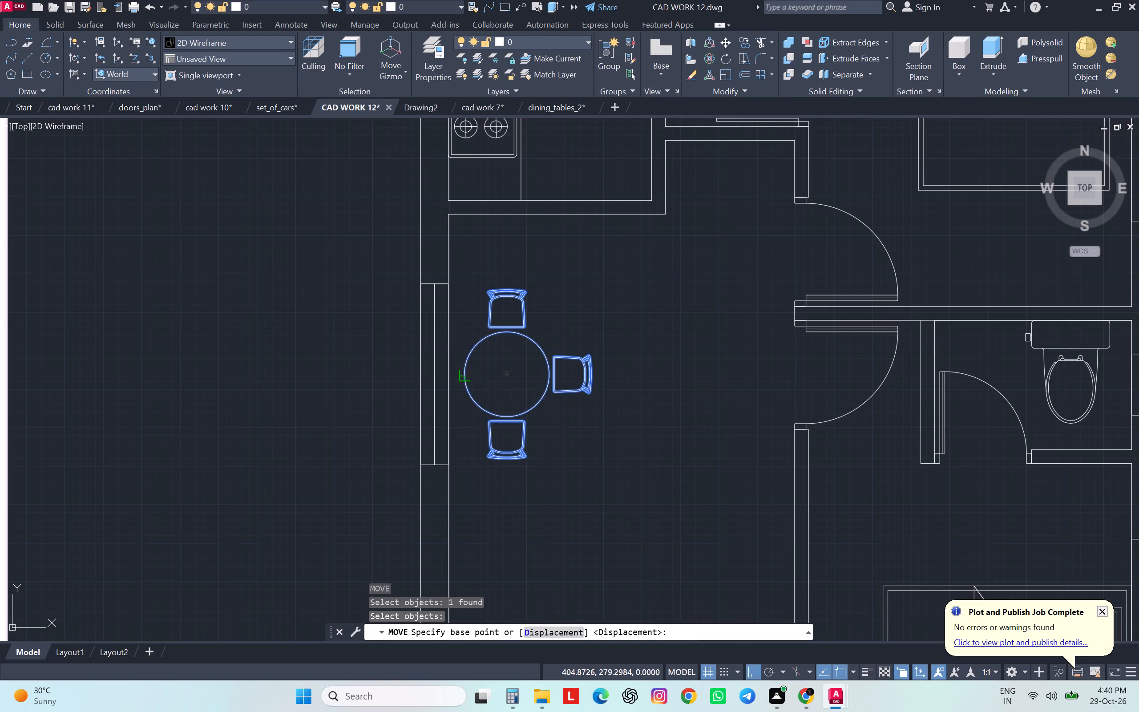
{"action": "left_click", "coordinate": [468, 376]}
{"action": "left_click", "coordinate": [449, 373]}
{"action": "scroll", "coordinate": [526, 266], "scroll_direction": "down", "scroll_amount": 4}
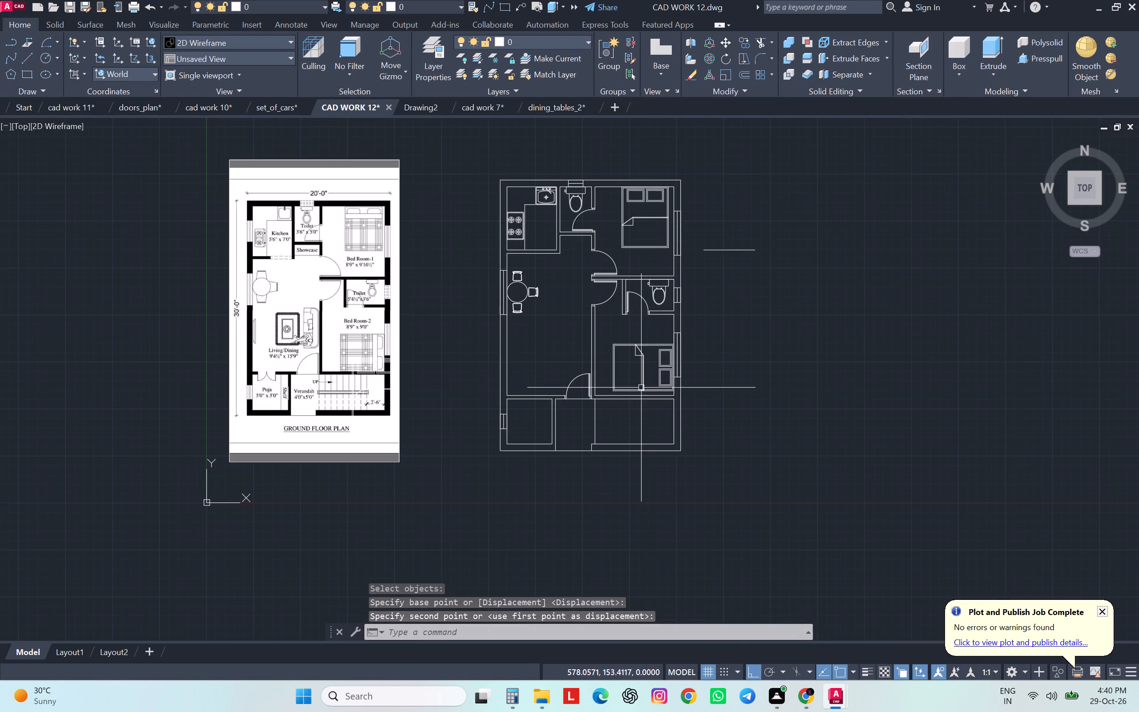
{"action": "key", "text": "Escape"}
{"action": "key", "text": "Escape"}
{"action": "key", "text": "Escape"}
{"action": "key", "text": "Escape"}
{"action": "key", "text": "Escape"}
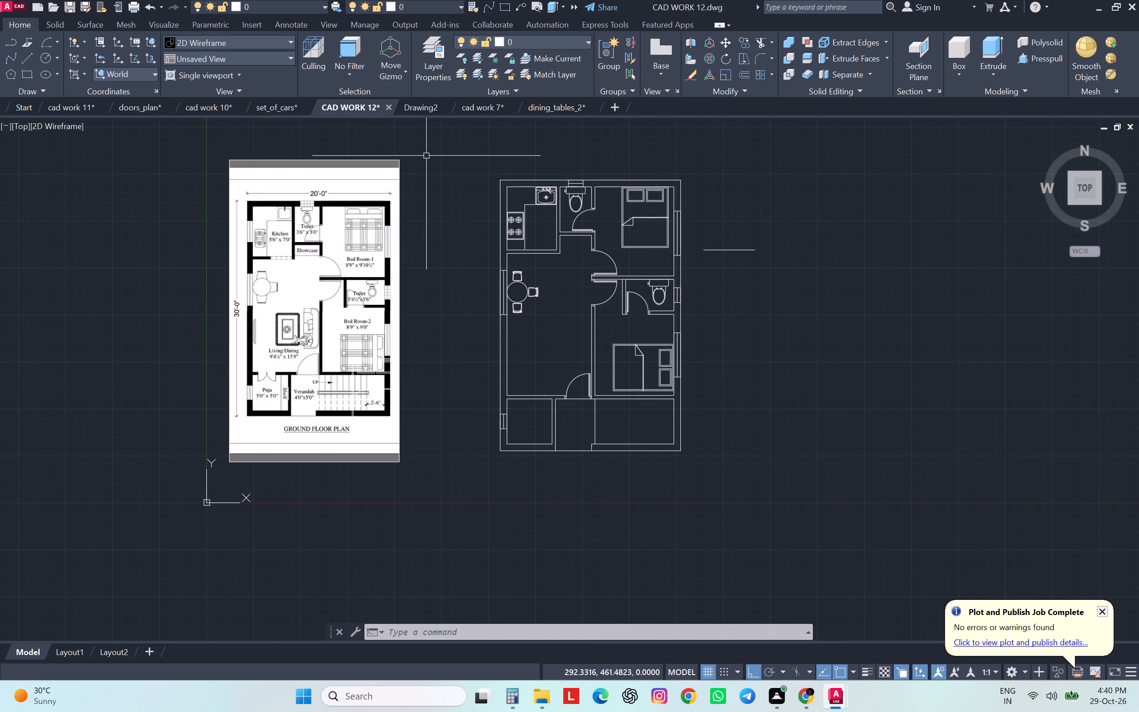
Close the empty Drawing2 drawing and switch to the cad work 11 drawing.
{"action": "left_click", "coordinate": [432, 106]}
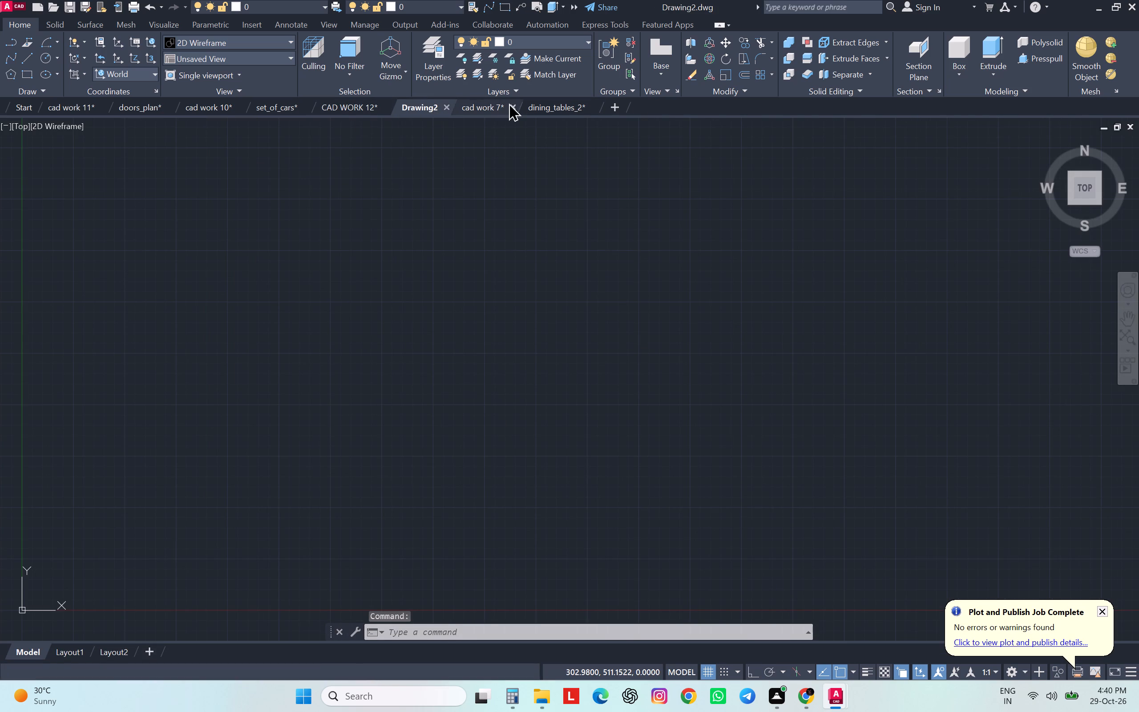
{"action": "left_click", "coordinate": [448, 103]}
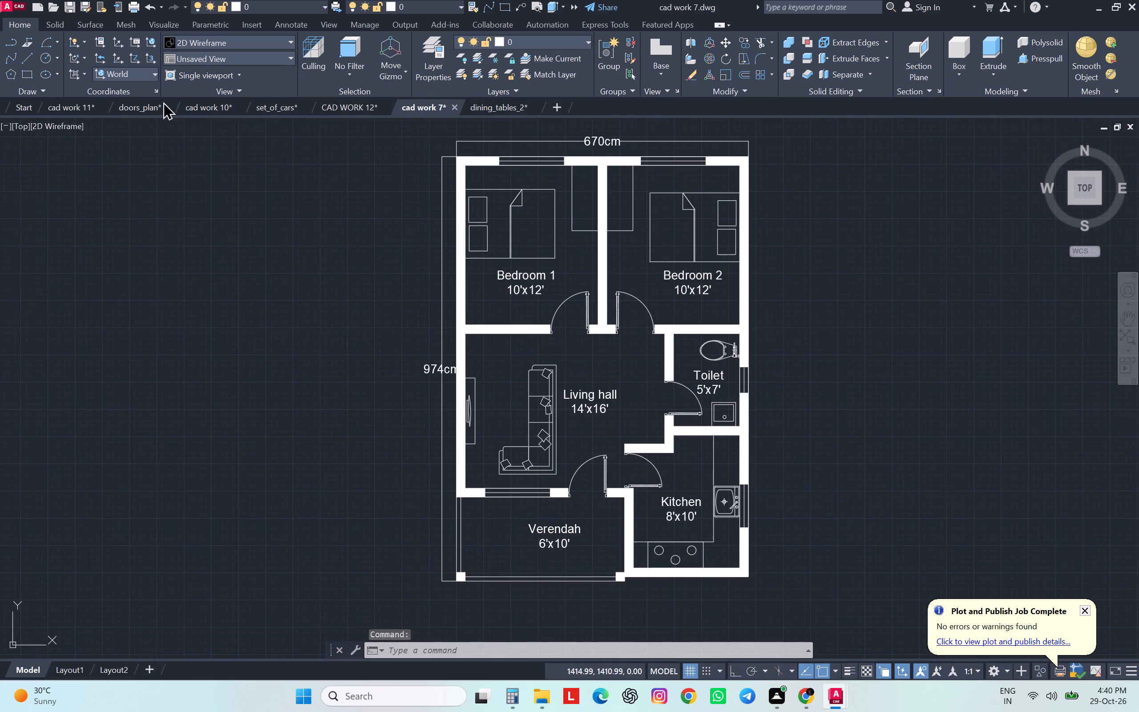
{"action": "left_click", "coordinate": [89, 110]}
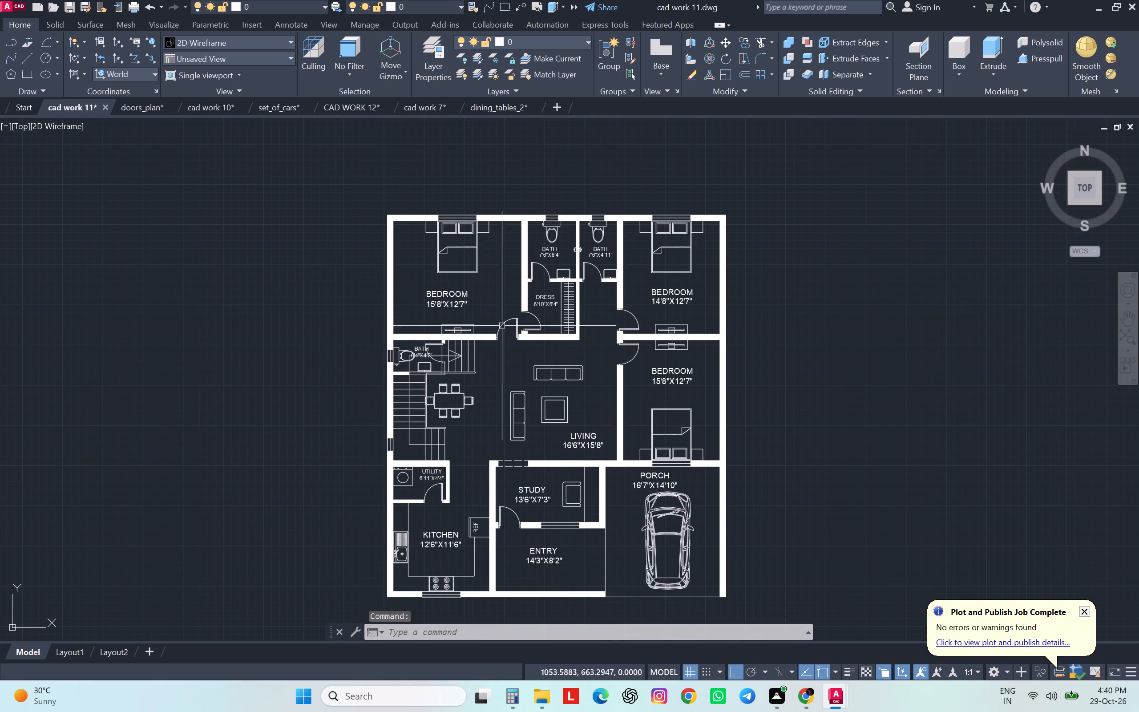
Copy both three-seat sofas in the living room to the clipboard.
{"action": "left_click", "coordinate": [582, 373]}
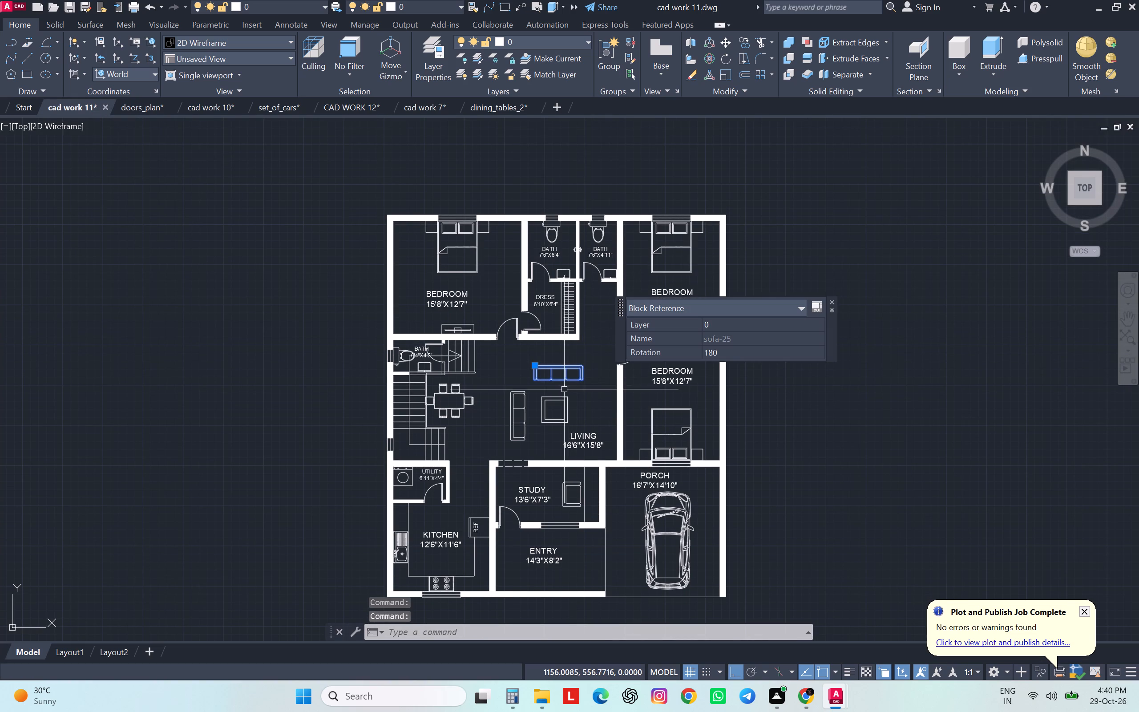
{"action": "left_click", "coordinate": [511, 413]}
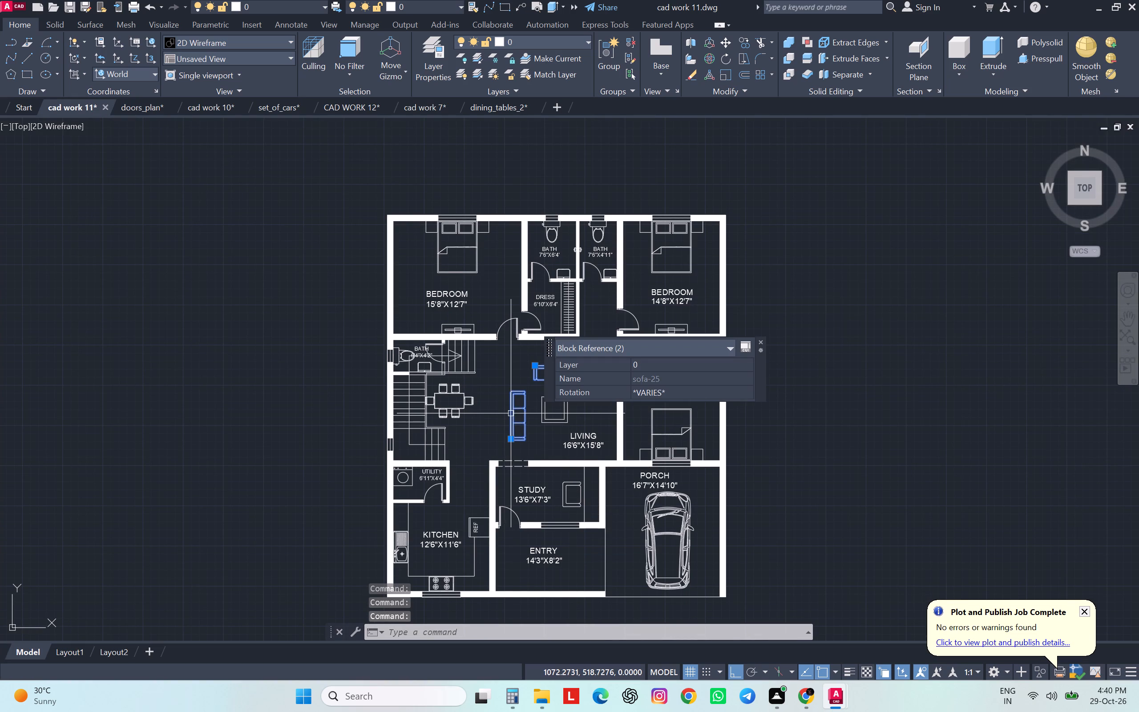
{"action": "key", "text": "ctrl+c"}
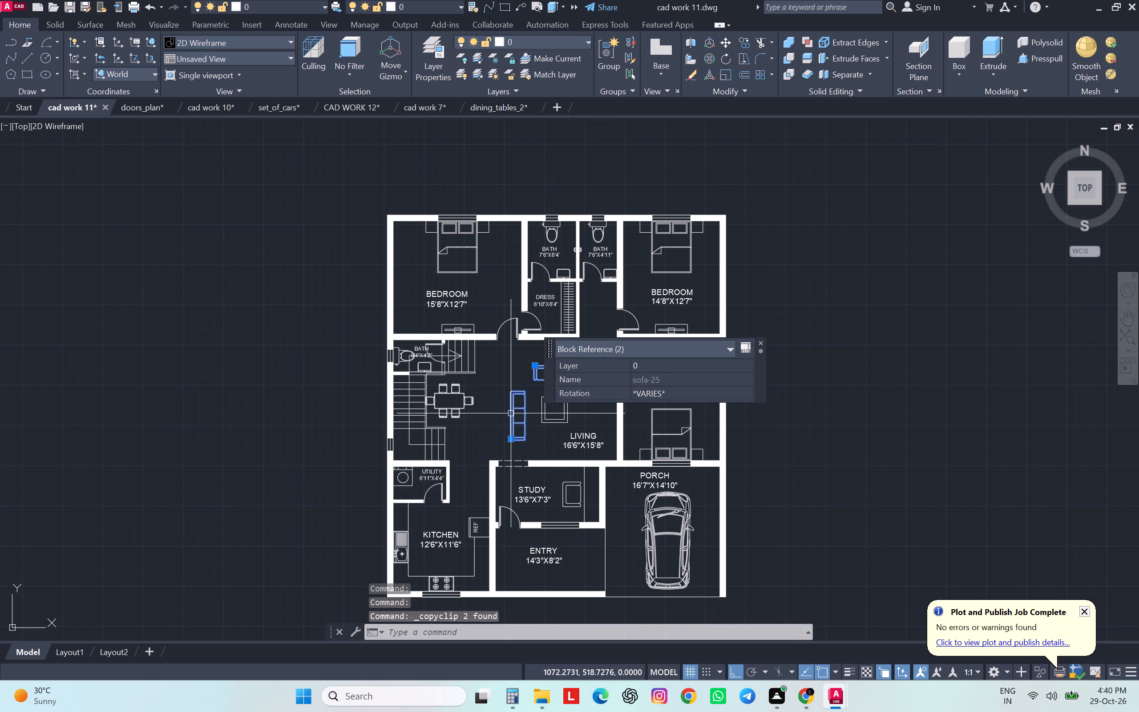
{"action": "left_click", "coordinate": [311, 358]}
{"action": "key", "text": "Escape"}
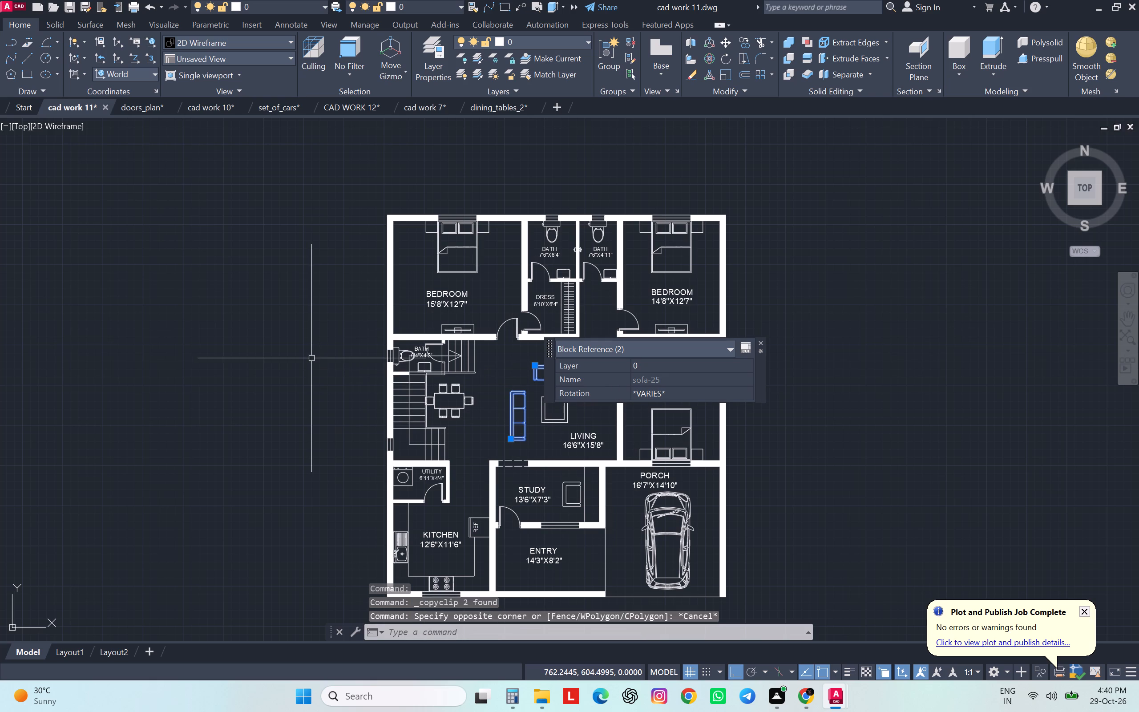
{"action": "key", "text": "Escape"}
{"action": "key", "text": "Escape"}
Copy only the vertical living-room sofa and paste it into CAD WORK 12, in empty space beside the floor plan.
{"action": "left_click", "coordinate": [521, 401]}
{"action": "left_click", "coordinate": [501, 422]}
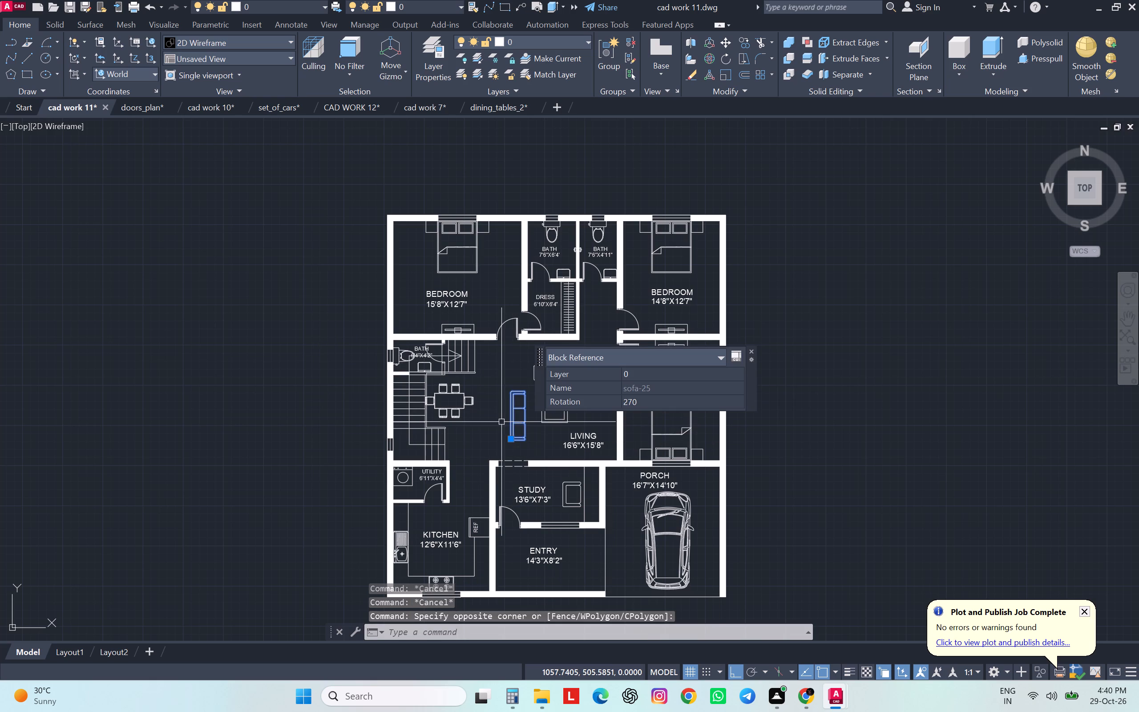
{"action": "key", "text": "ctrl+c"}
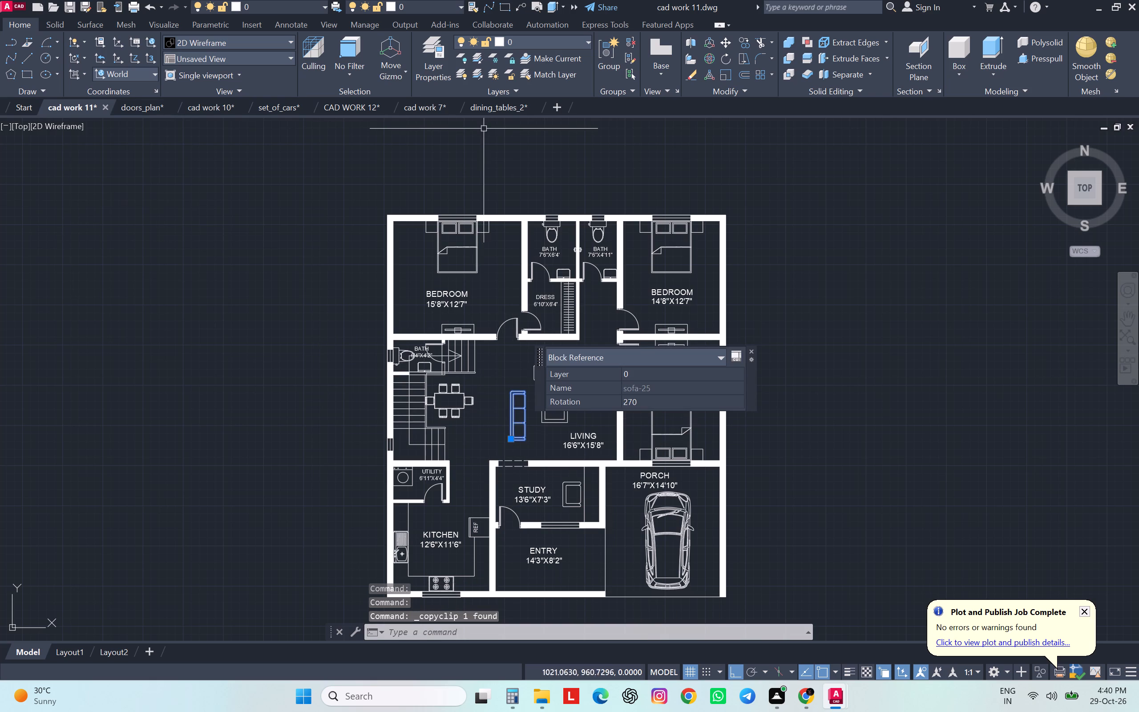
{"action": "left_click", "coordinate": [368, 111]}
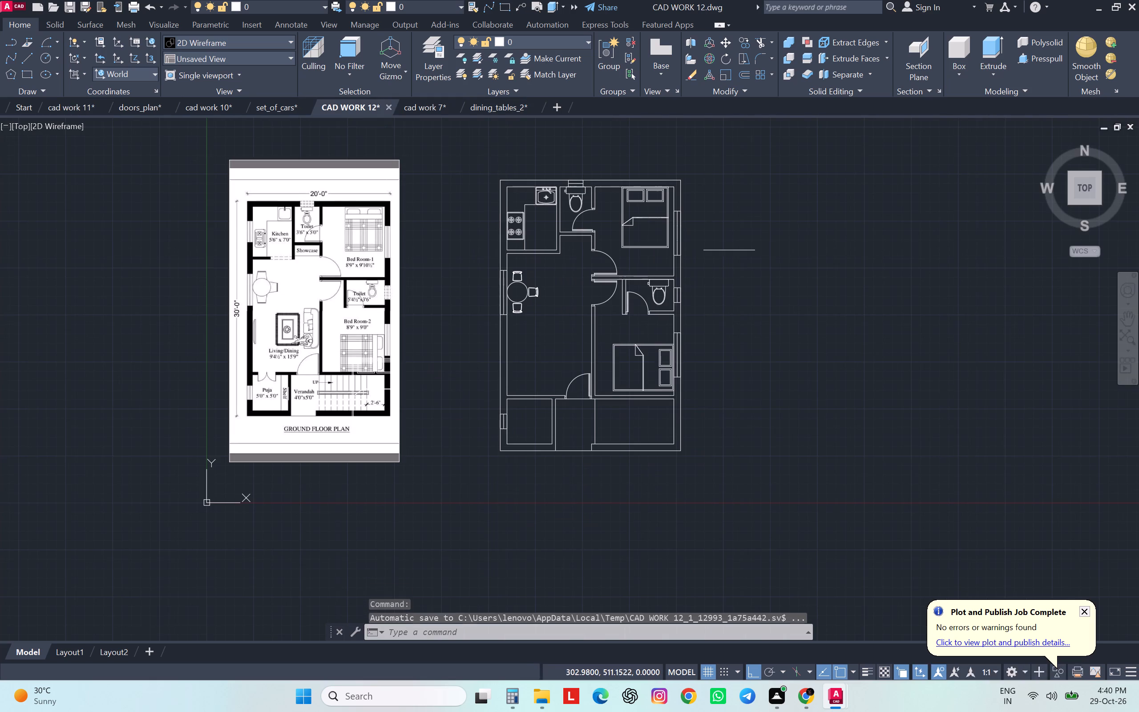
{"action": "key", "text": "ctrl+v"}
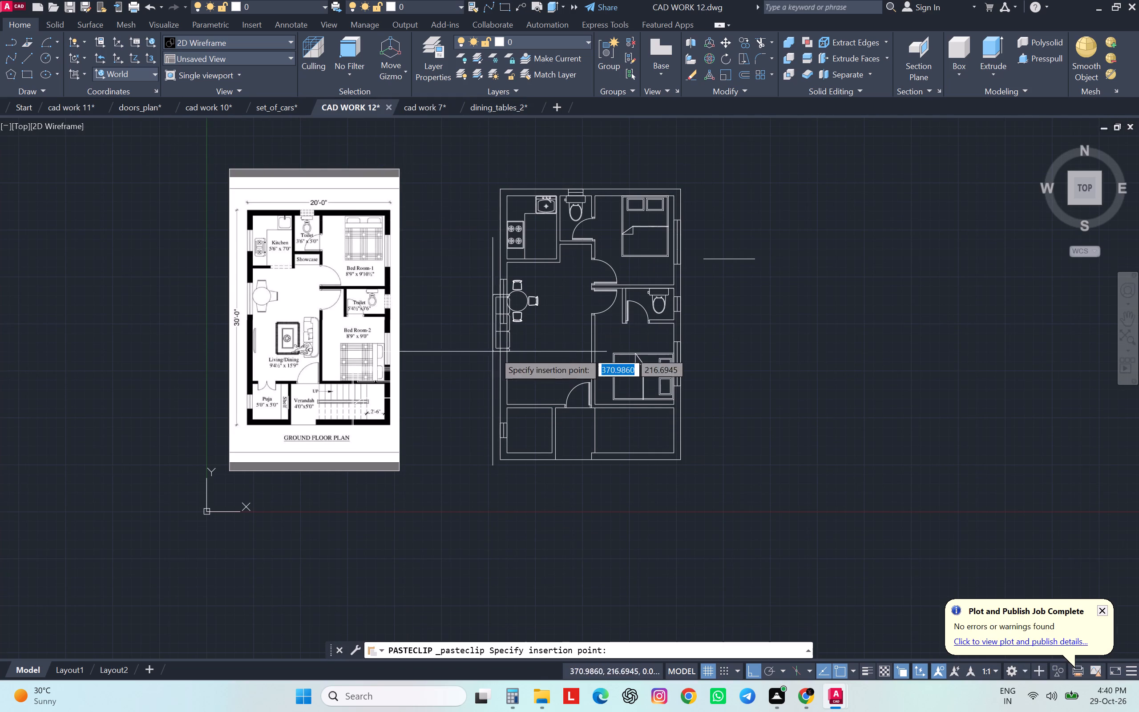
{"action": "left_click", "coordinate": [762, 376]}
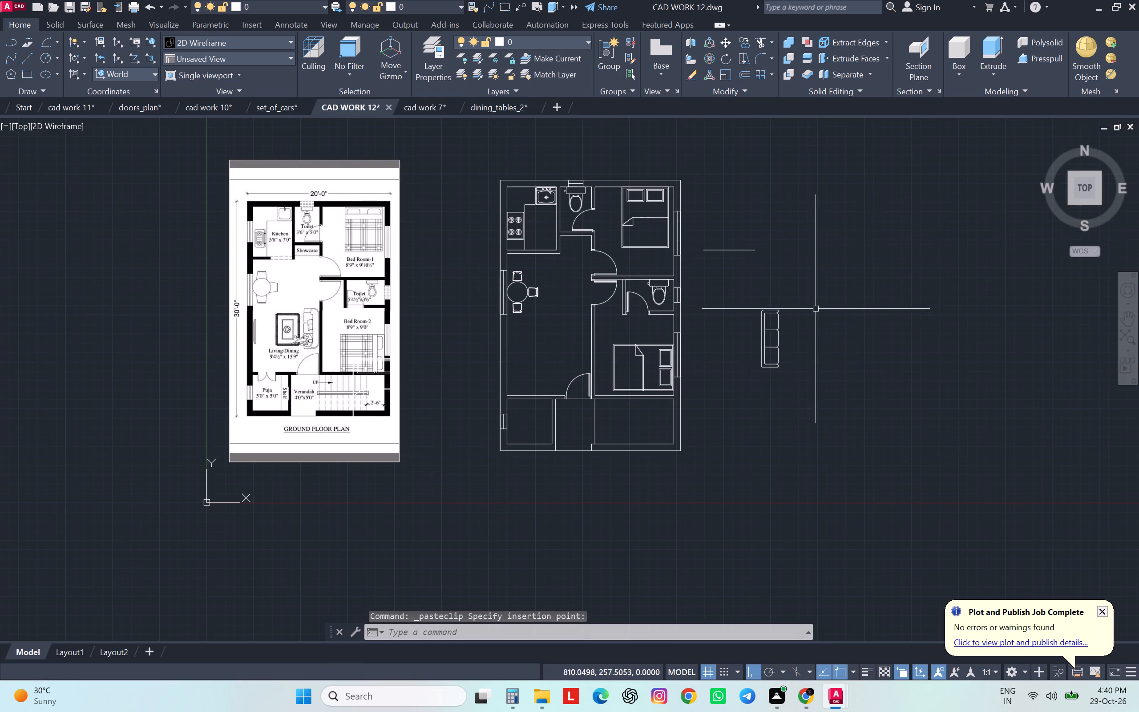
Mirror the pasted sofa about a vertical line along its back and erase the source object.
{"action": "left_click_drag", "start_coordinate": [816, 309], "coordinate": [809, 314]}
{"action": "left_click", "coordinate": [740, 392]}
{"action": "key", "text": "m"}
{"action": "key", "text": "i"}
{"action": "key", "text": "Return"}
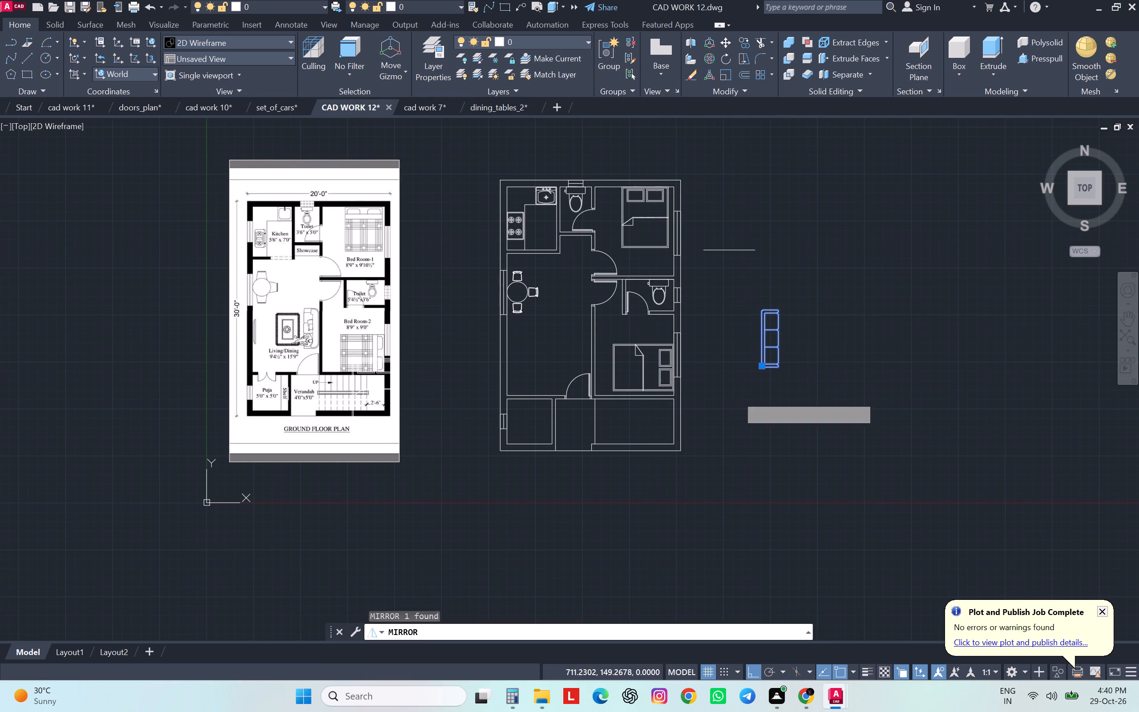
{"action": "left_click", "coordinate": [757, 338]}
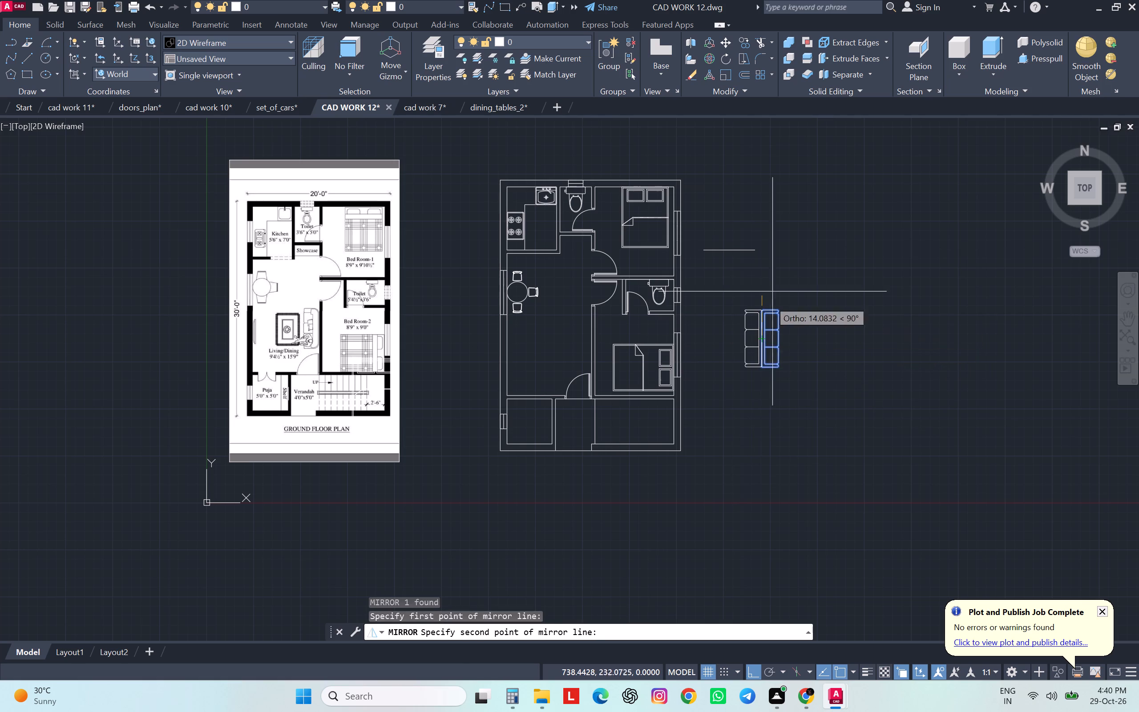
{"action": "left_click", "coordinate": [791, 264]}
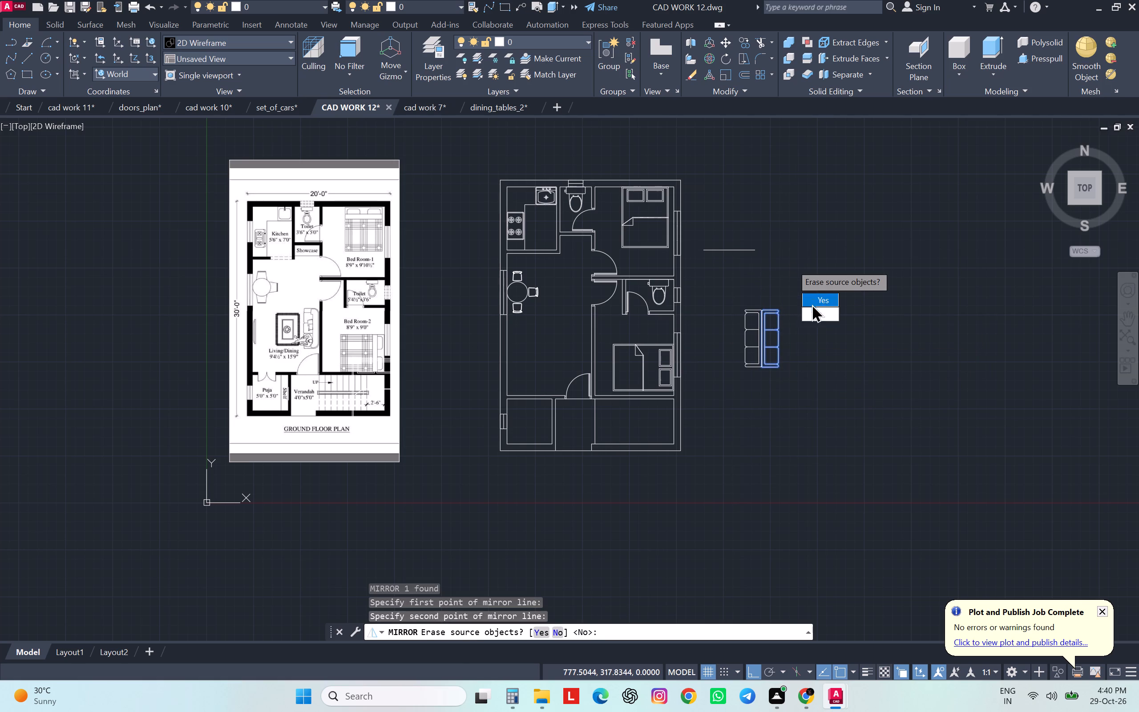
{"action": "left_click_drag", "start_coordinate": [811, 298], "coordinate": [791, 264]}
Move the mirrored sofa into the living room, with its back near the Bed Room-2 partition wall above the entrance door.
{"action": "left_click", "coordinate": [768, 328]}
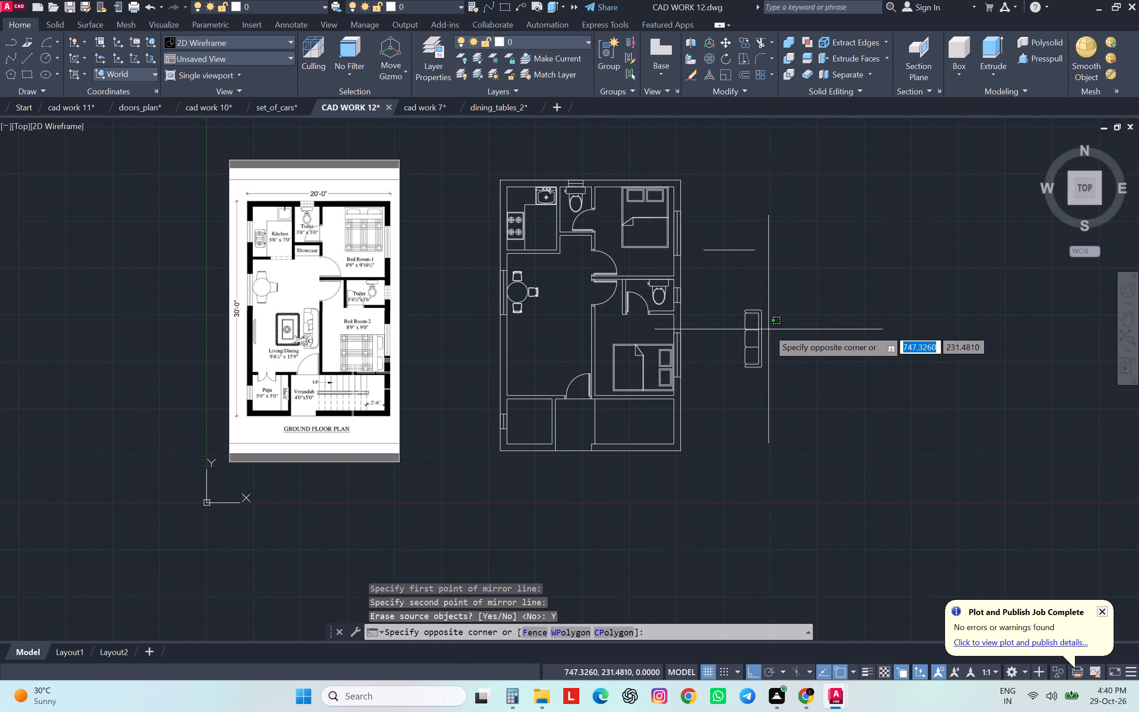
{"action": "left_click", "coordinate": [745, 345]}
{"action": "key", "text": "m"}
{"action": "key", "text": "Return"}
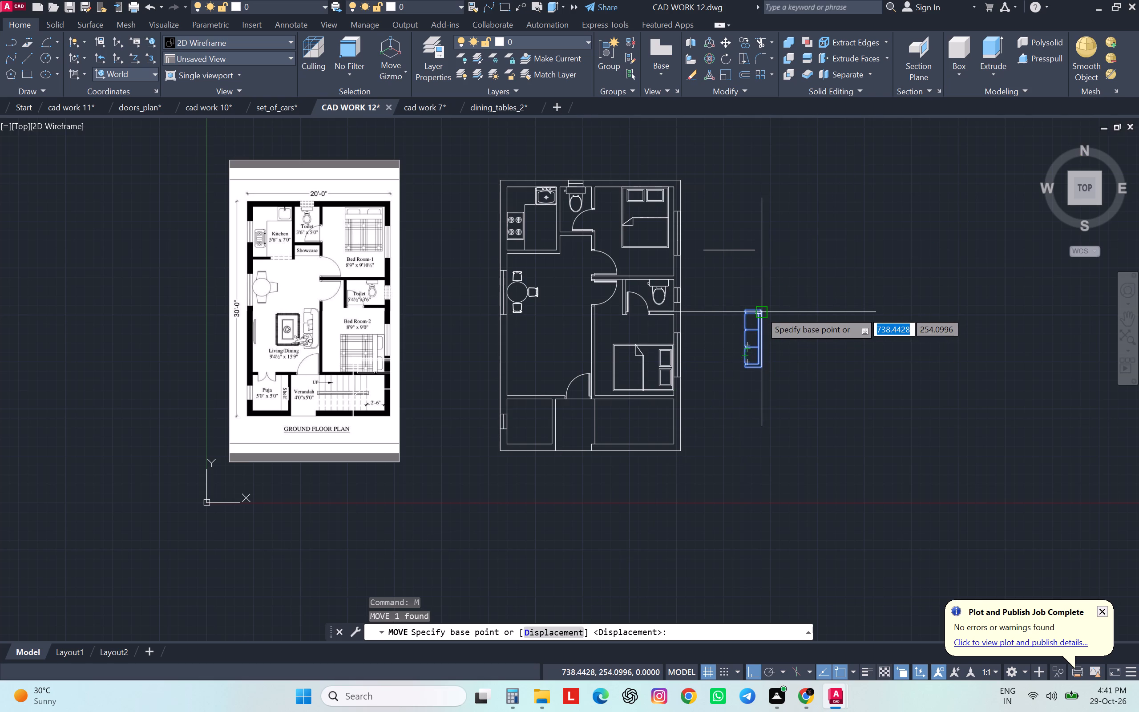
{"action": "scroll", "coordinate": [758, 311], "scroll_direction": "up", "scroll_amount": 1}
{"action": "scroll", "coordinate": [758, 311], "scroll_direction": "down", "scroll_amount": 2}
{"action": "scroll", "coordinate": [758, 311], "scroll_direction": "up", "scroll_amount": 1}
{"action": "scroll", "coordinate": [758, 311], "scroll_direction": "down", "scroll_amount": 1}
{"action": "scroll", "coordinate": [758, 311], "scroll_direction": "up", "scroll_amount": 6}
{"action": "scroll", "coordinate": [743, 312], "scroll_direction": "down", "scroll_amount": 1}
{"action": "left_click", "coordinate": [738, 303]}
{"action": "scroll", "coordinate": [738, 303], "scroll_direction": "up", "scroll_amount": 1}
{"action": "scroll", "coordinate": [738, 303], "scroll_direction": "down", "scroll_amount": 1}
{"action": "scroll", "coordinate": [738, 303], "scroll_direction": "up", "scroll_amount": 2}
{"action": "scroll", "coordinate": [738, 303], "scroll_direction": "down", "scroll_amount": 6}
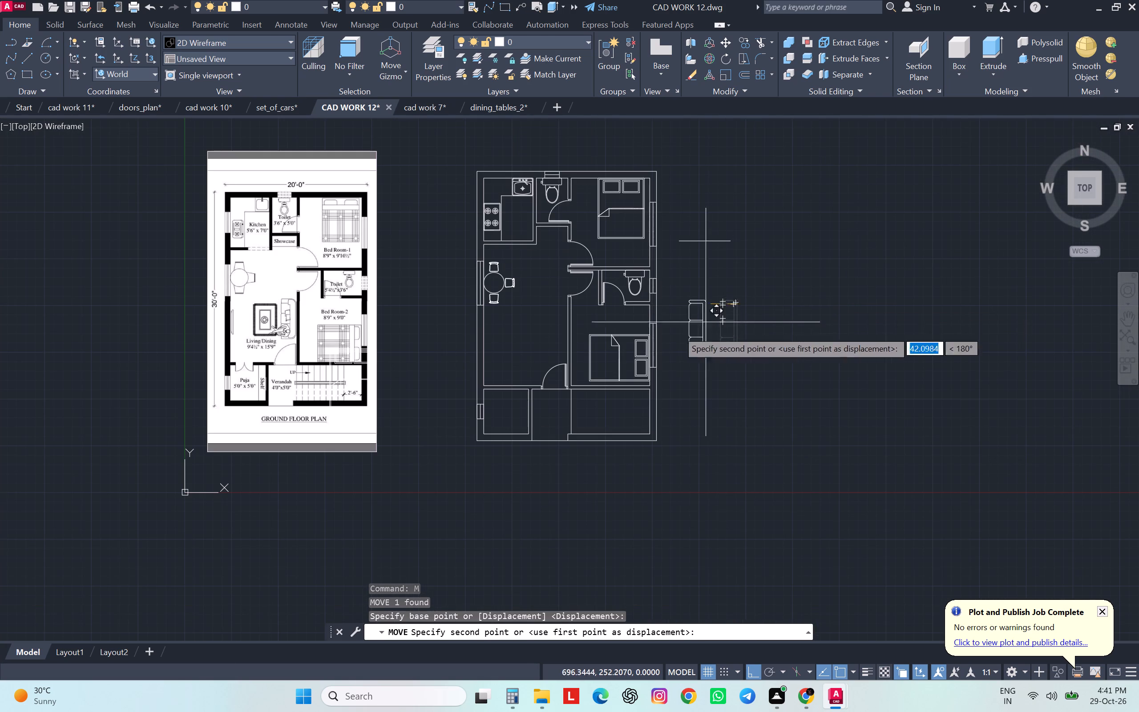
{"action": "left_click", "coordinate": [565, 311]}
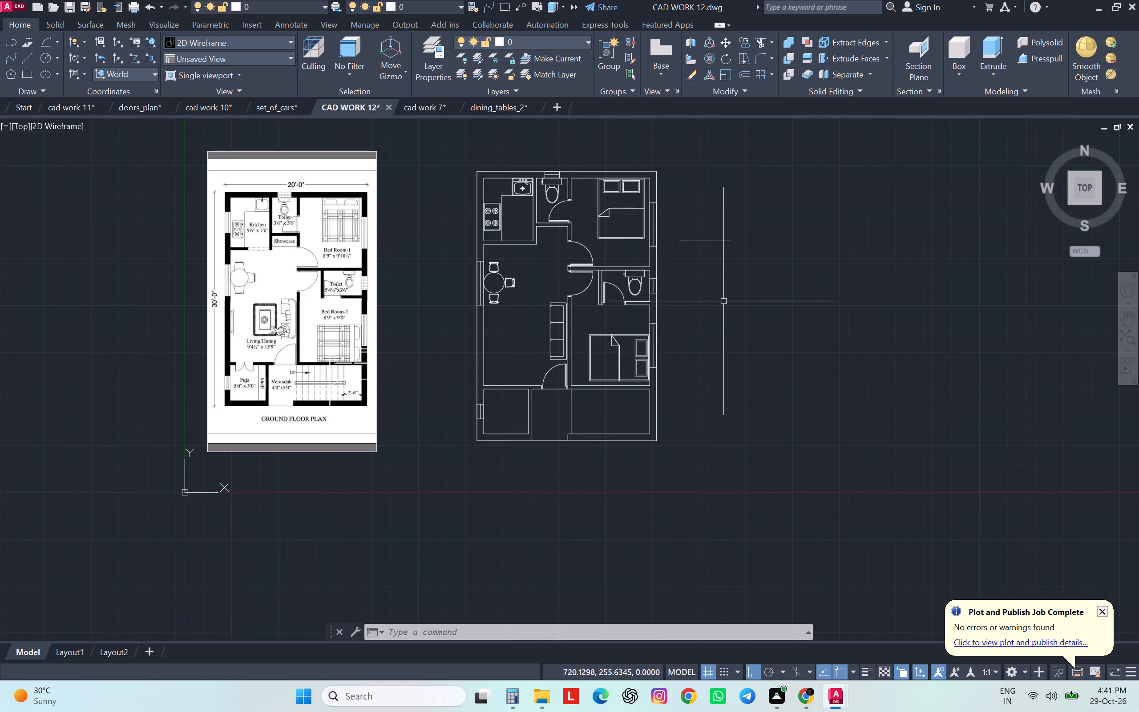
{"action": "key", "text": "Escape"}
{"action": "key", "text": "Escape"}
{"action": "key", "text": "Escape"}
Draw a 2.5 by 40 rectangle in empty space beside the floor plan.
{"action": "type", "text": "REC"}
{"action": "key", "text": "space"}
{"action": "left_click", "coordinate": [723, 301]}
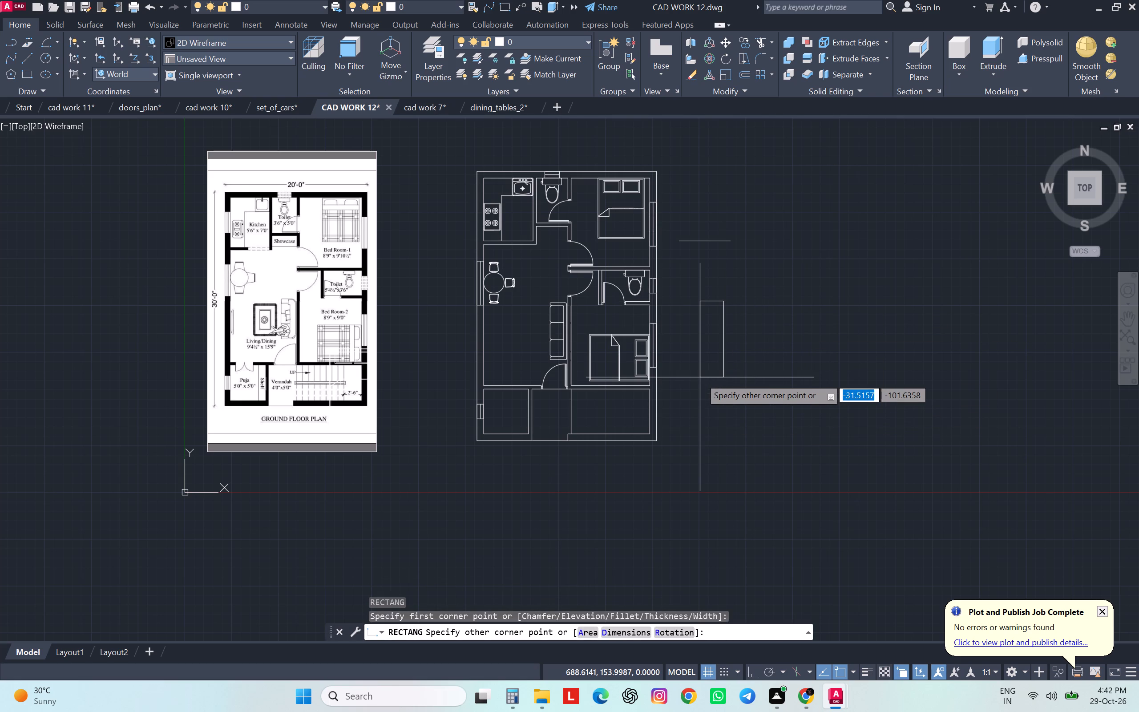
{"action": "type", "text": "2.5"}
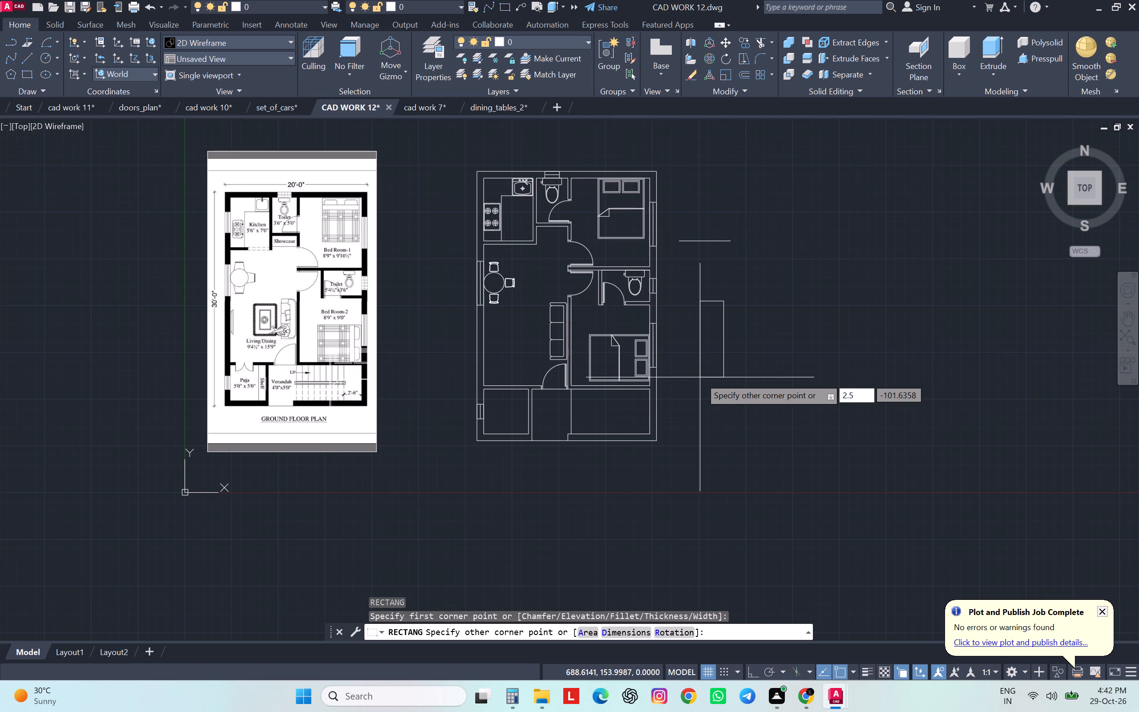
{"action": "key", "text": "comma"}
{"action": "key", "text": "4"}
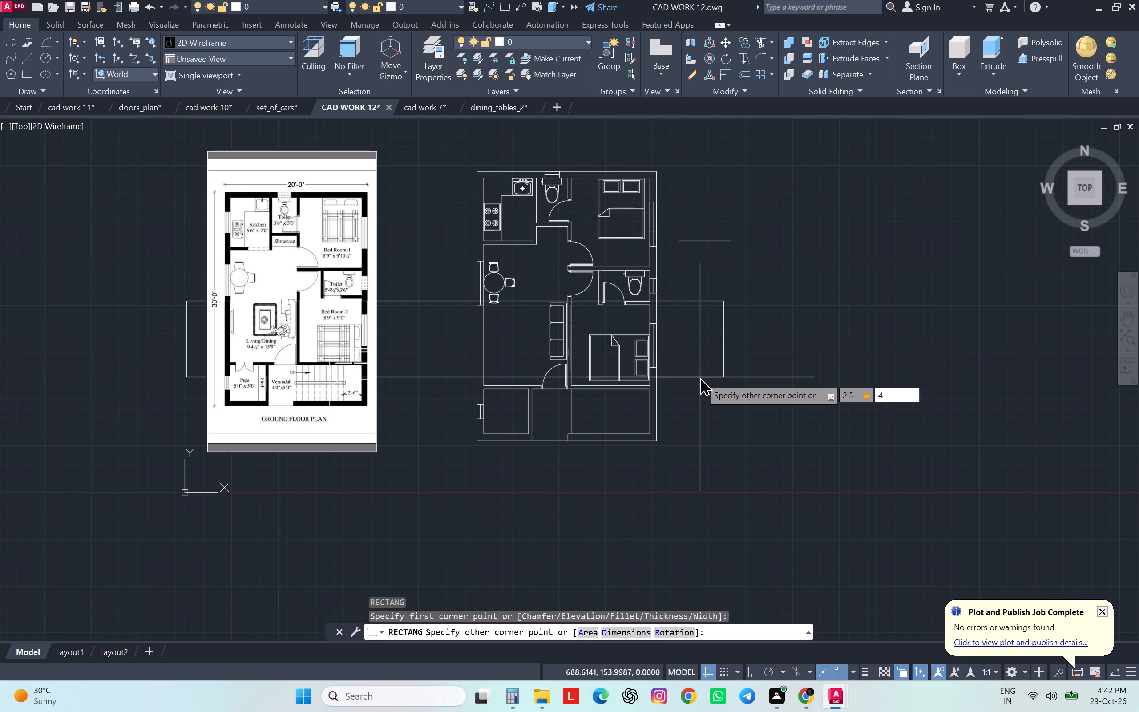
{"action": "key", "text": "0"}
{"action": "key", "text": "Return"}
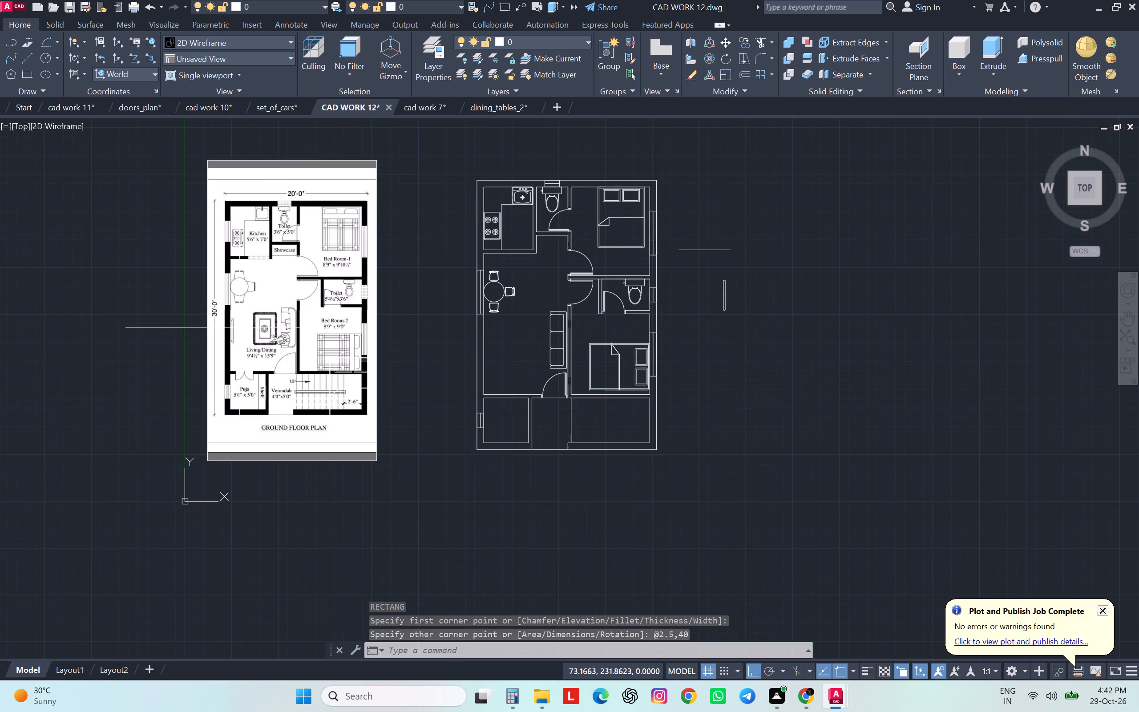
Check the wall unit in the reference plan's living room and explode the new narrow rectangle into separate lines.
{"action": "scroll", "coordinate": [239, 328], "scroll_direction": "up", "scroll_amount": 3}
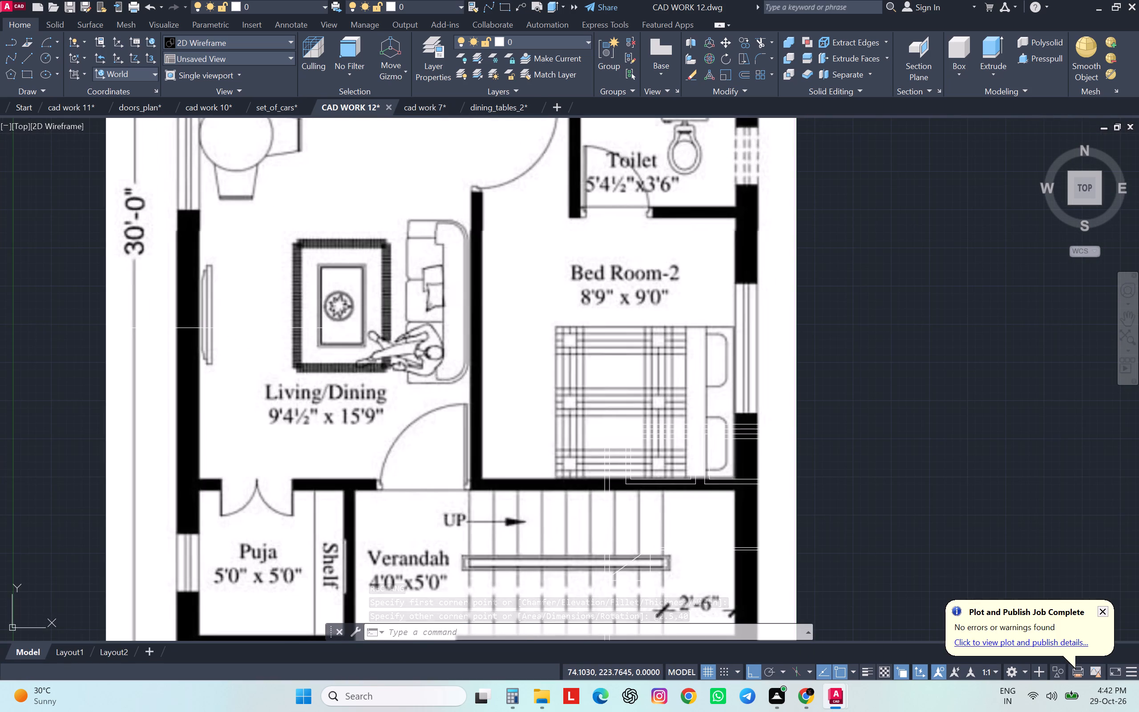
{"action": "scroll", "coordinate": [239, 328], "scroll_direction": "down", "scroll_amount": 5}
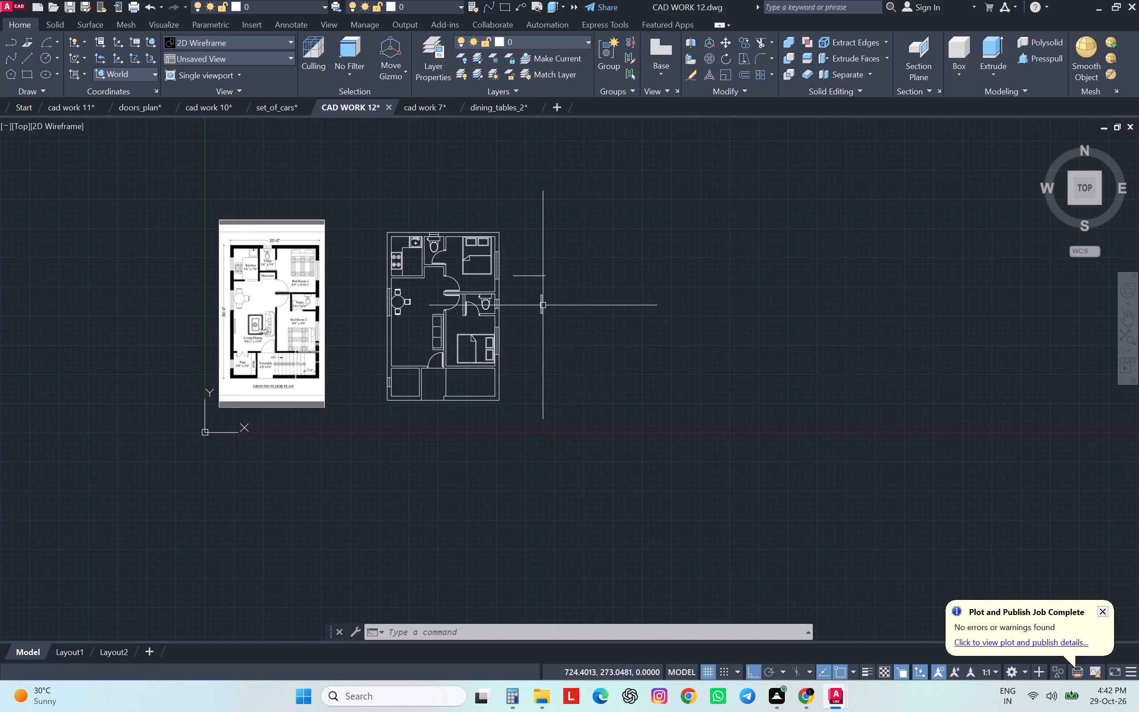
{"action": "scroll", "coordinate": [543, 305], "scroll_direction": "up", "scroll_amount": 6}
{"action": "left_click", "coordinate": [520, 303]}
{"action": "scroll", "coordinate": [520, 304], "scroll_direction": "up", "scroll_amount": 1}
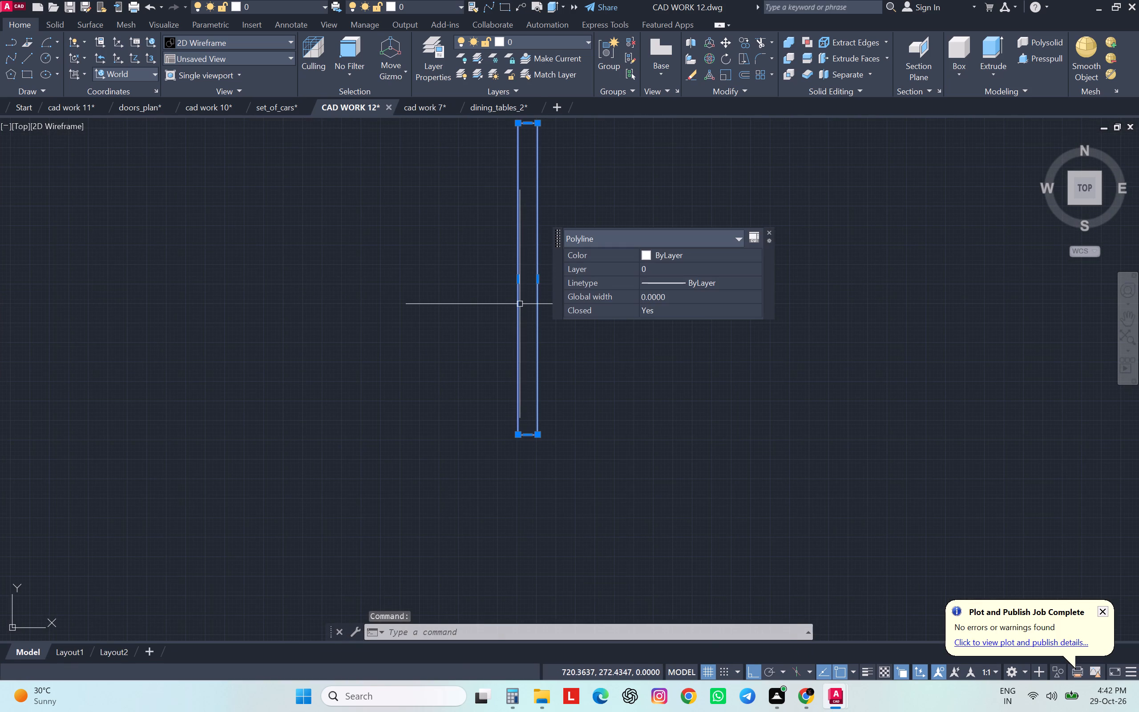
{"action": "key", "text": "Escape"}
{"action": "left_click", "coordinate": [520, 304]}
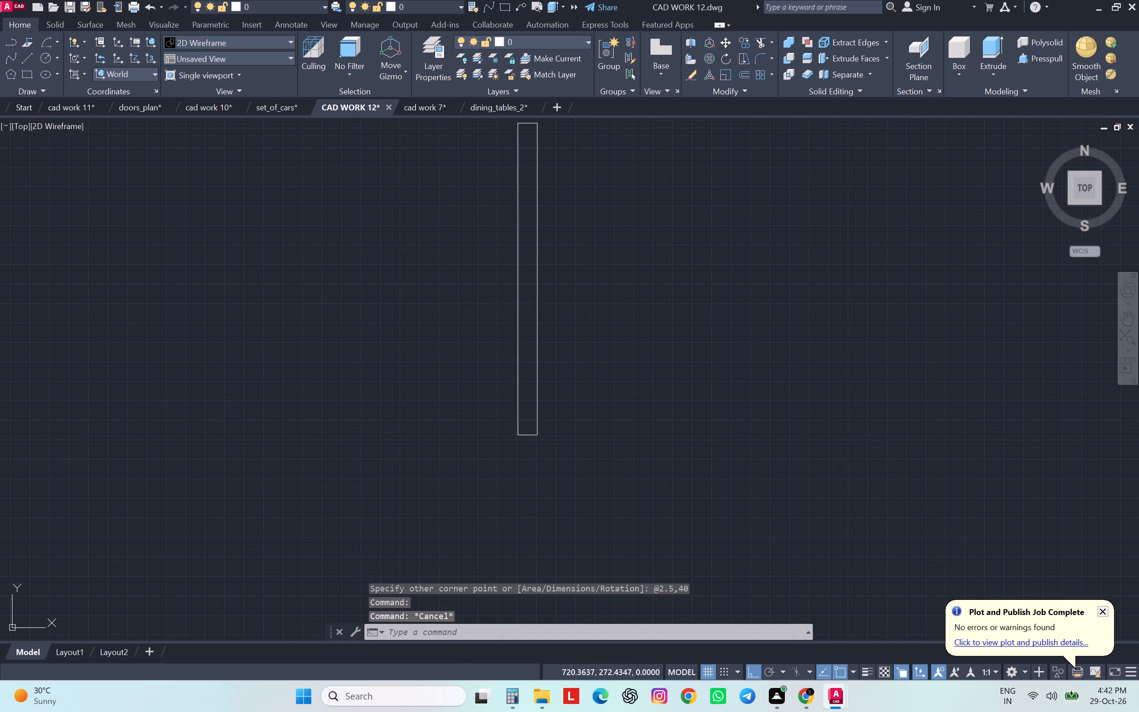
{"action": "scroll", "coordinate": [520, 304], "scroll_direction": "down", "scroll_amount": 1}
{"action": "key", "text": "x"}
{"action": "key", "text": "Return"}
Offset the left long edge of the exploded 2.5 by 40 rectangle outward by 2.
{"action": "left_click", "coordinate": [520, 304]}
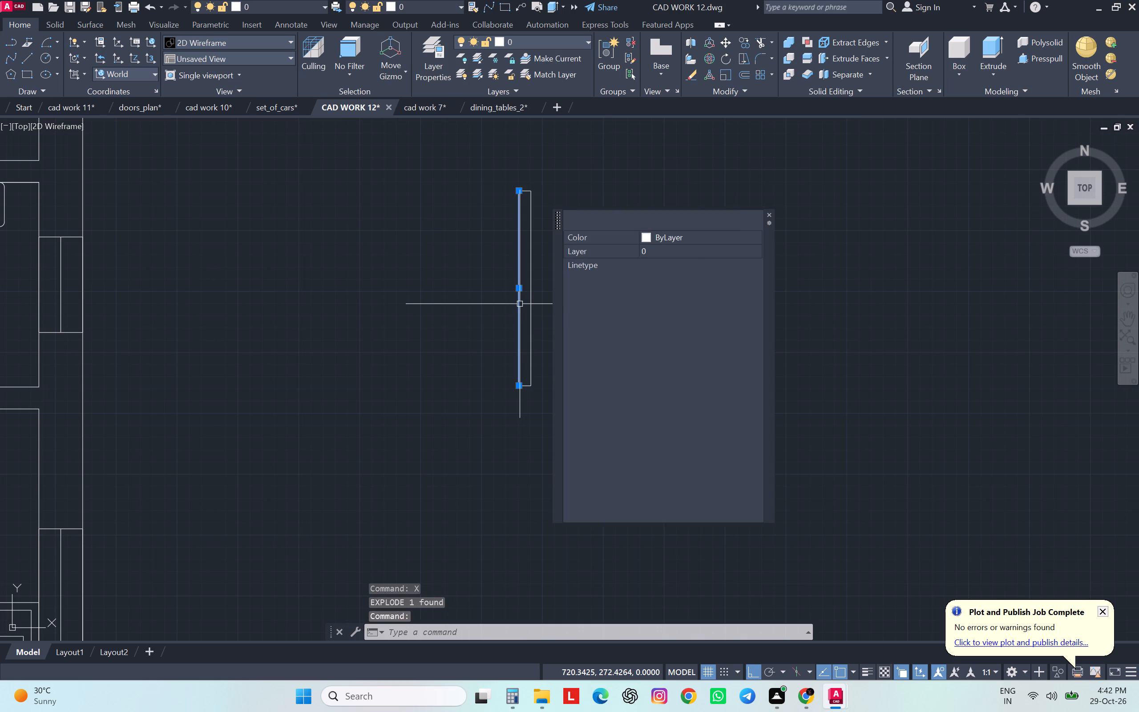
{"action": "key", "text": "o"}
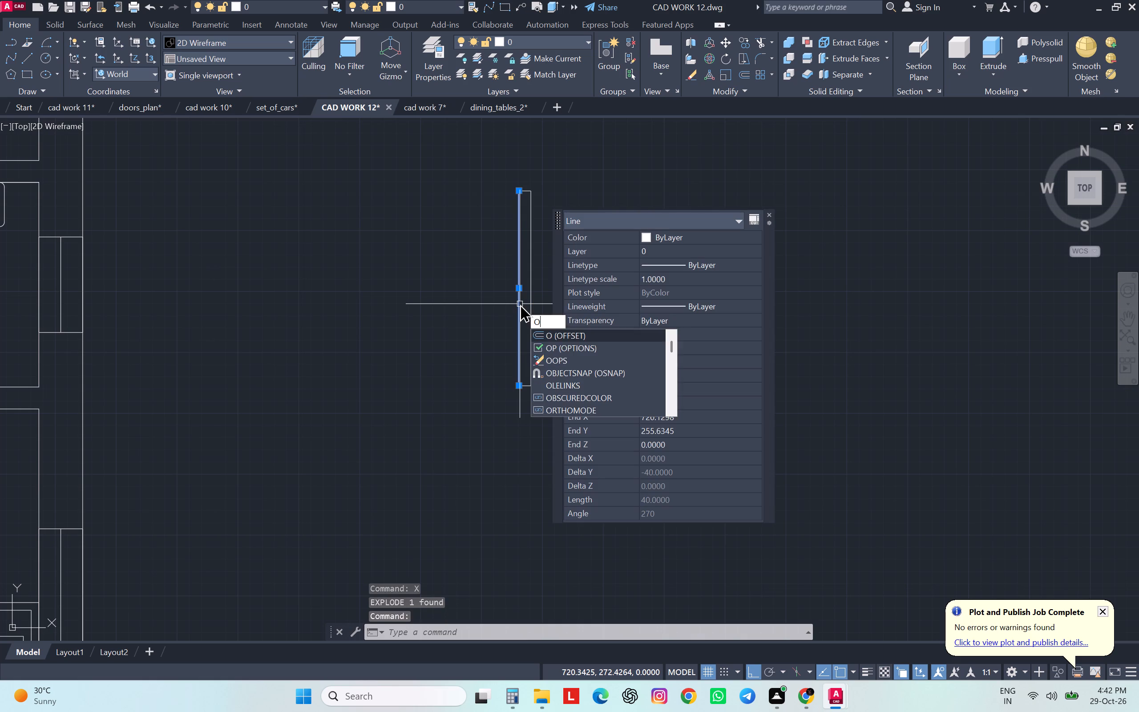
{"action": "key", "text": "Return"}
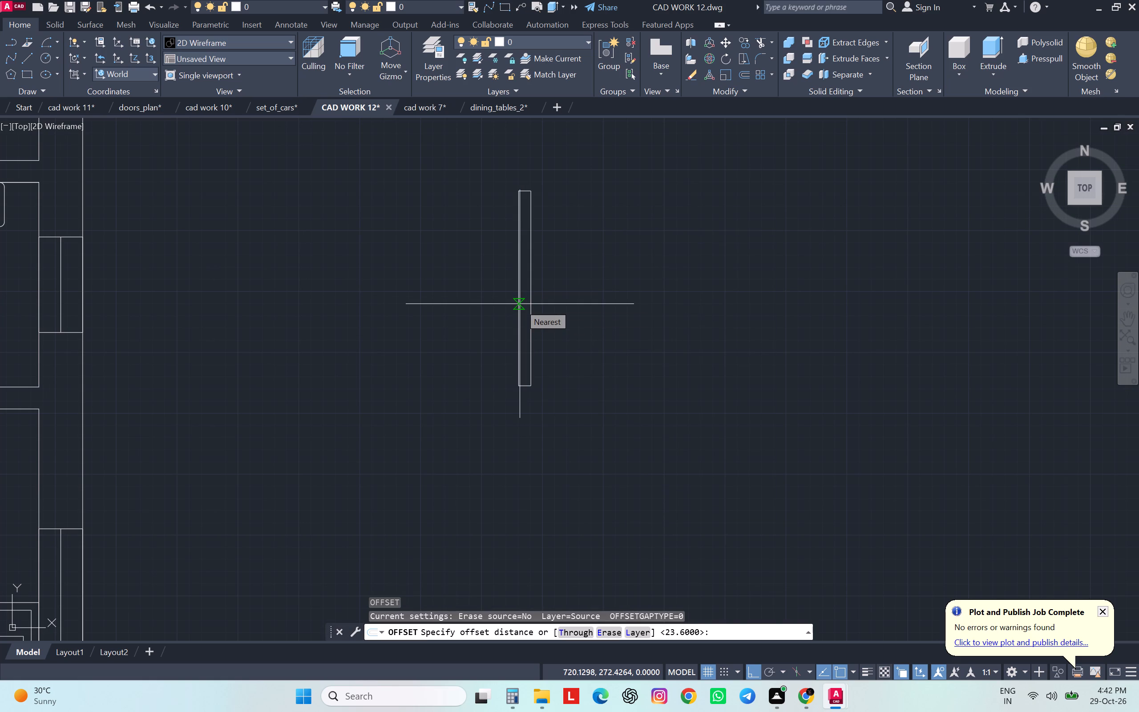
{"action": "key", "text": "2"}
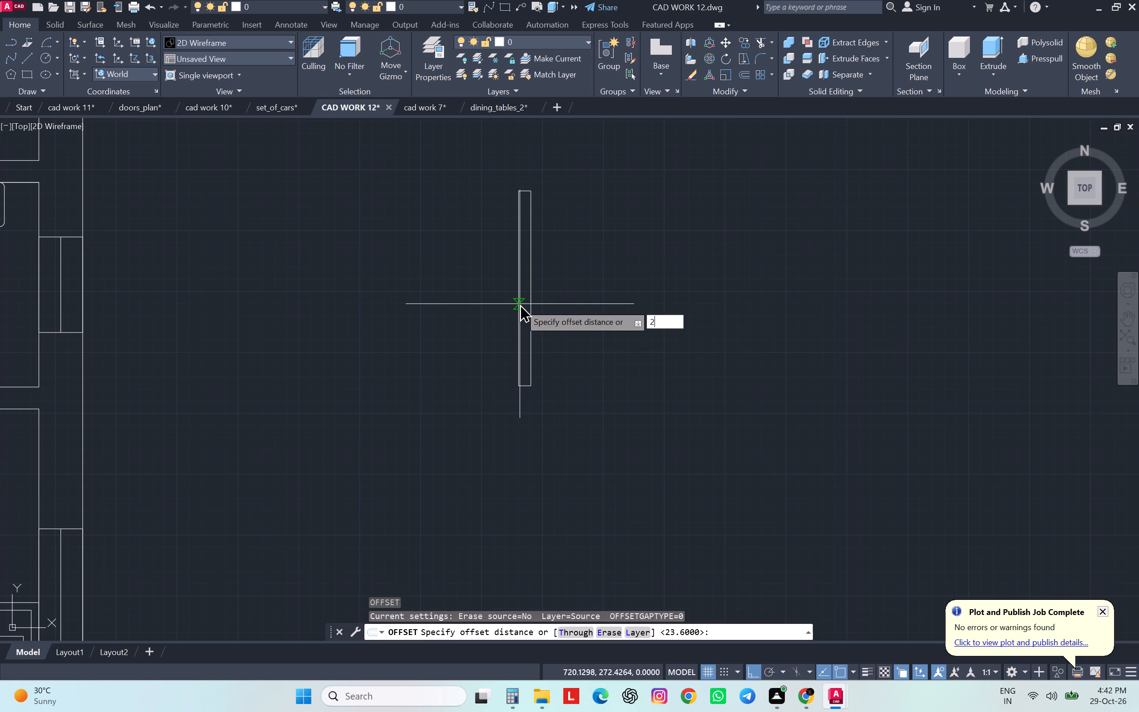
{"action": "key", "text": "Return"}
{"action": "left_click", "coordinate": [478, 343]}
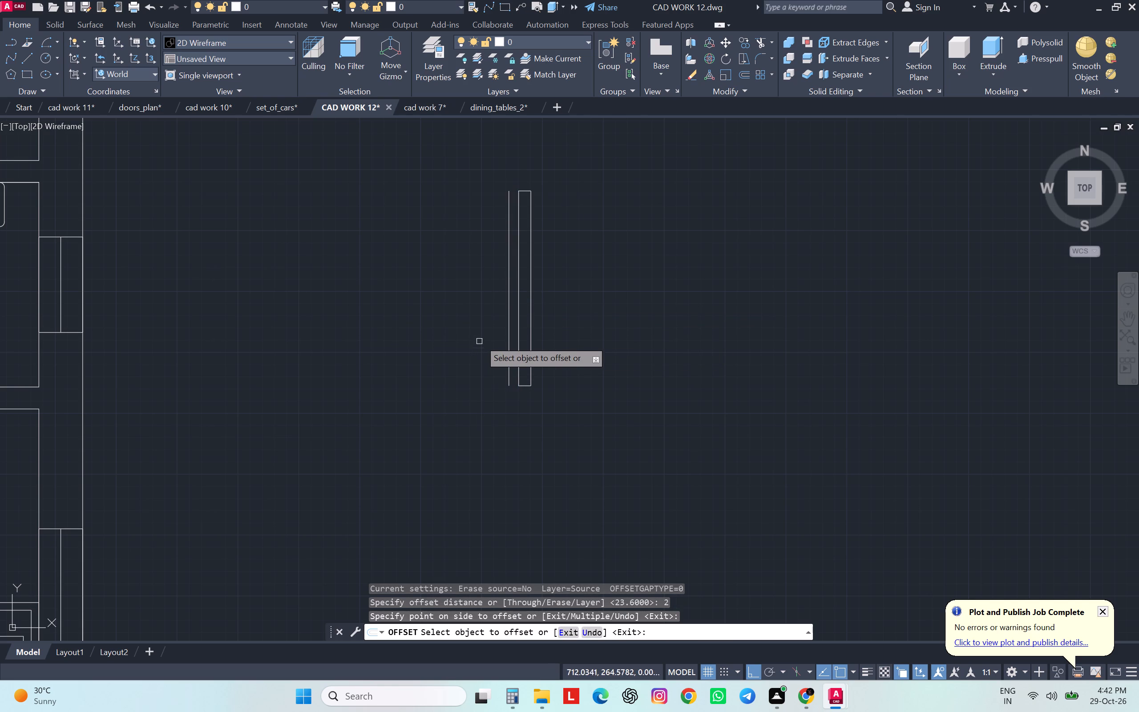
{"action": "key", "text": "Escape"}
{"action": "key", "text": "Escape"}
{"action": "key", "text": "Escape"}
{"action": "key", "text": "Escape"}
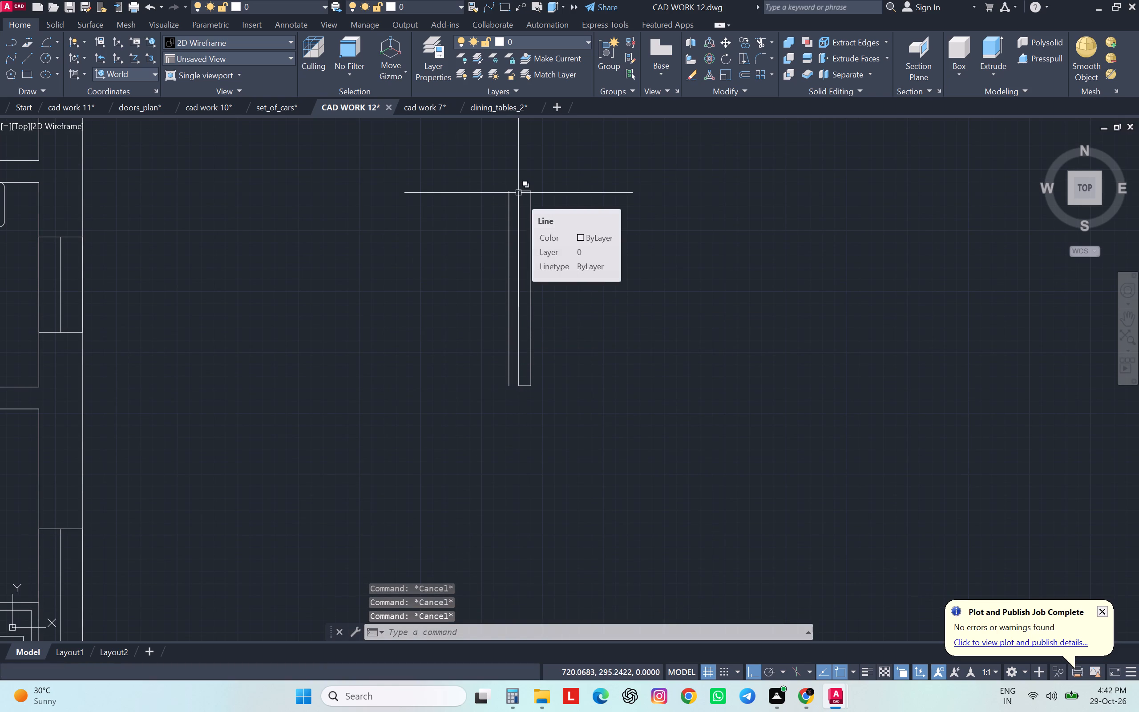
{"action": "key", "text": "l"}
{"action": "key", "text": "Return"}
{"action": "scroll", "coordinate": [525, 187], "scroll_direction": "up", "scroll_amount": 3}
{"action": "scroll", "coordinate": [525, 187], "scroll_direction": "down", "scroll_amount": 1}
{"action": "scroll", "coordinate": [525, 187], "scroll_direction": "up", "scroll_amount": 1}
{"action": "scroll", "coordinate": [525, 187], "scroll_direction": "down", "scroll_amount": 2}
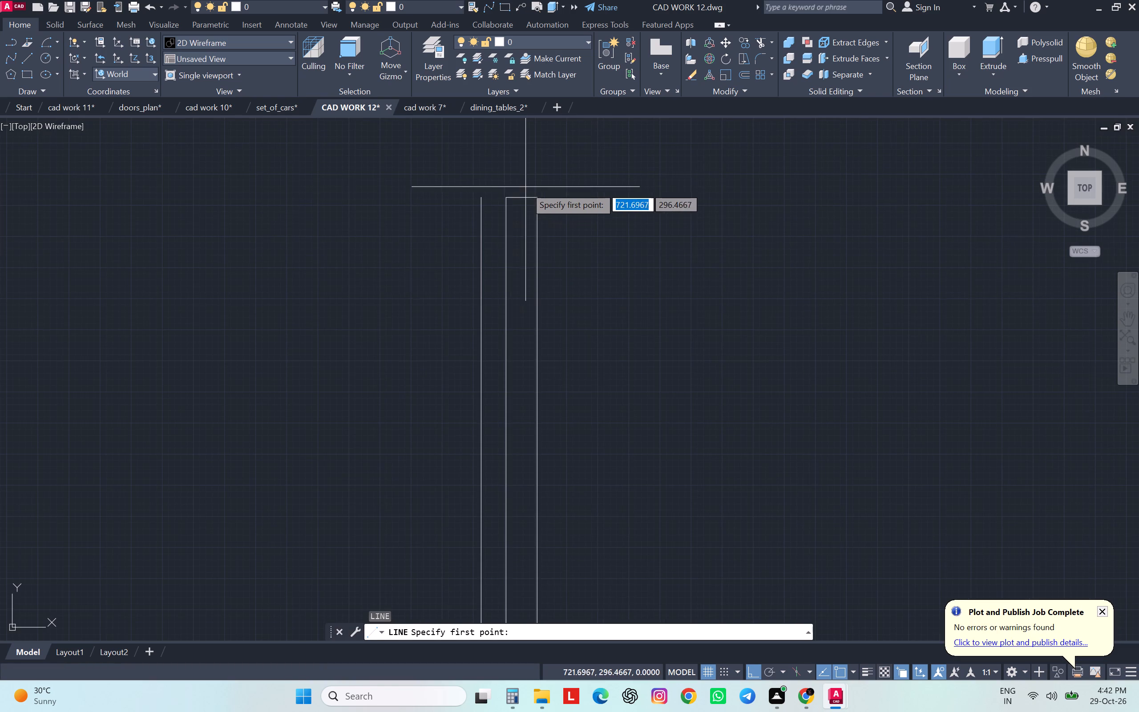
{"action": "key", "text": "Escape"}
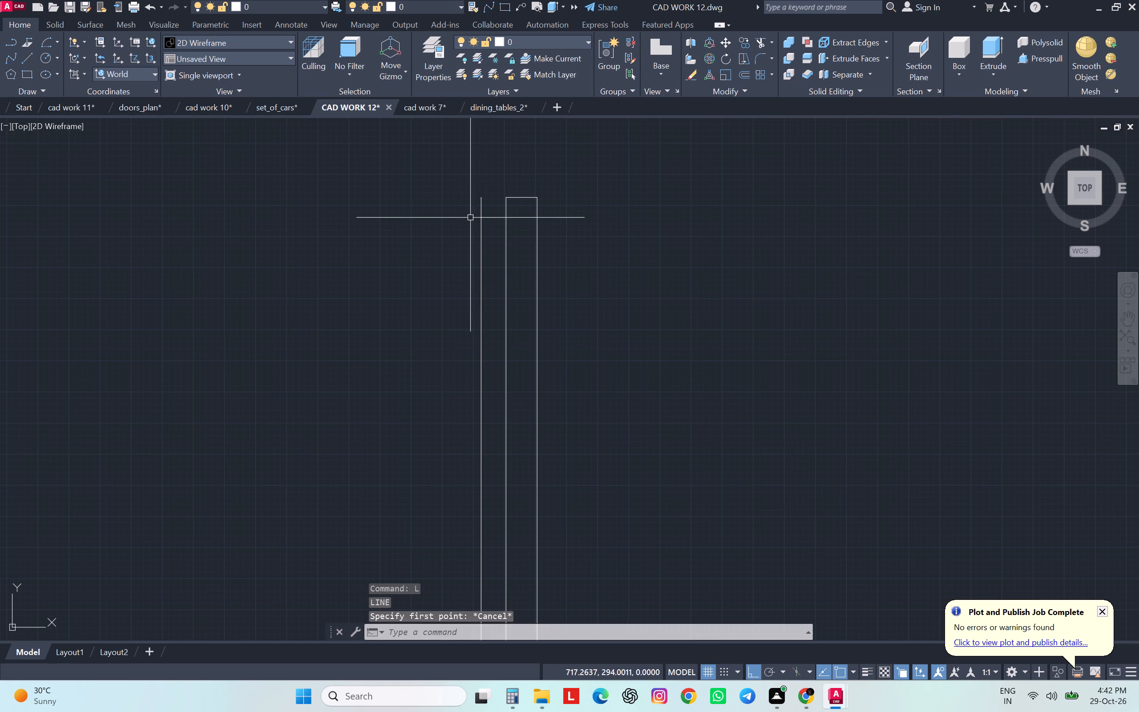
Extend the rectangle's short top and bottom edges to meet the new outer line on the left.
{"action": "type", "text": "EX"}
{"action": "key", "text": "space"}
{"action": "left_click", "coordinate": [509, 197]}
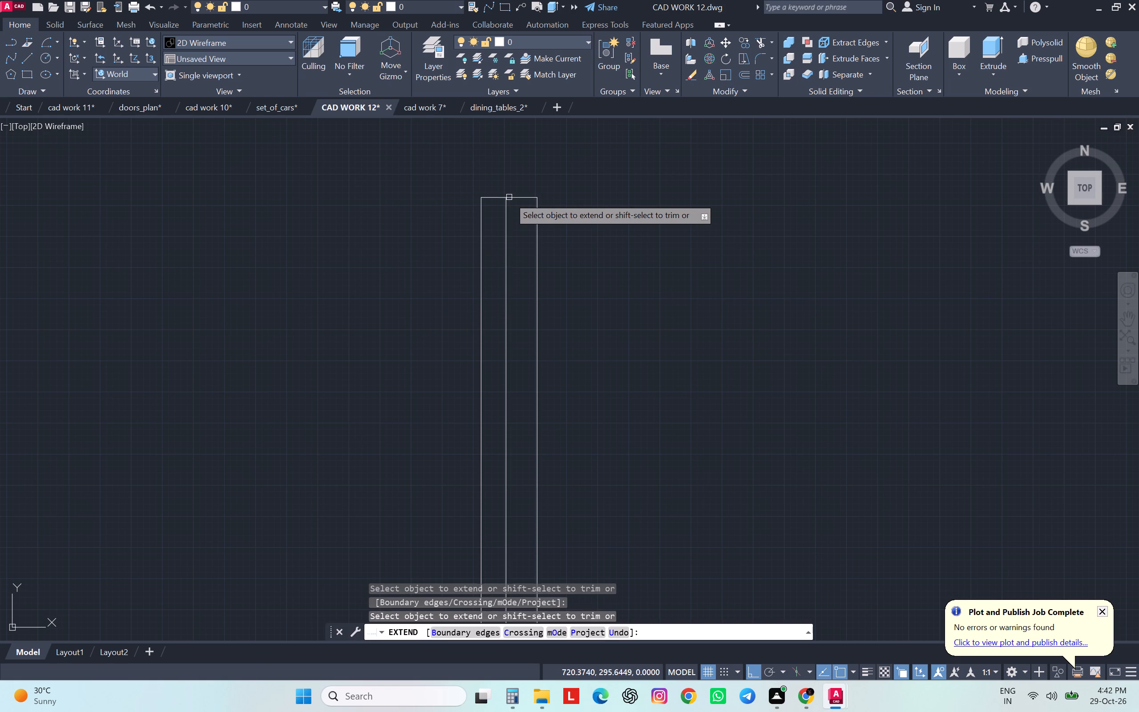
{"action": "scroll", "coordinate": [517, 185], "scroll_direction": "up", "scroll_amount": 2}
{"action": "scroll", "coordinate": [518, 183], "scroll_direction": "down", "scroll_amount": 3}
{"action": "scroll", "coordinate": [575, 184], "scroll_direction": "up", "scroll_amount": 3}
{"action": "scroll", "coordinate": [575, 184], "scroll_direction": "down", "scroll_amount": 4}
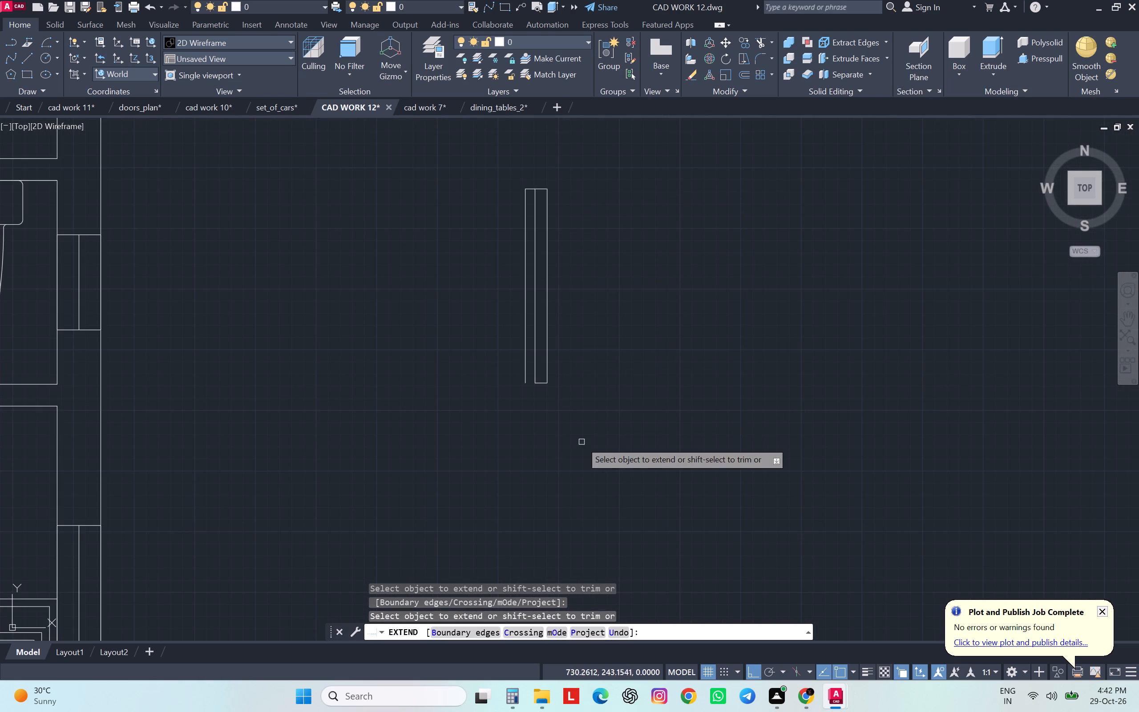
{"action": "left_click", "coordinate": [541, 381]}
{"action": "key", "text": "Escape"}
{"action": "key", "text": "Escape"}
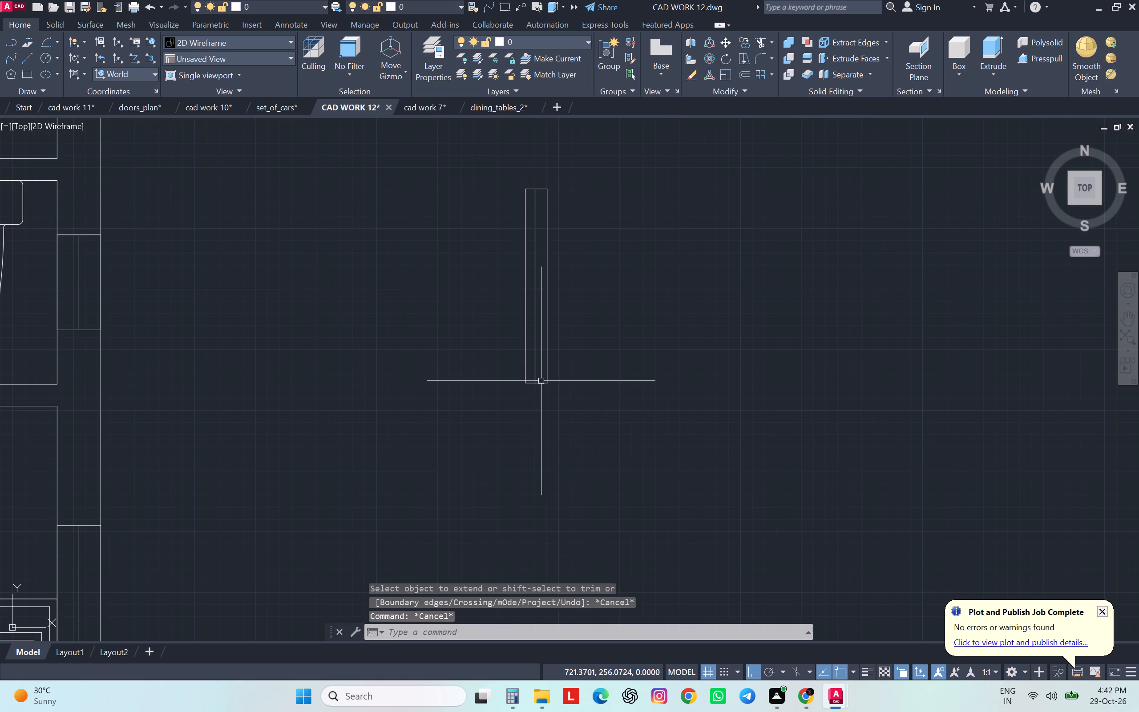
{"action": "key", "text": "Escape"}
{"action": "key", "text": "Escape"}
{"action": "key", "text": "Escape"}
Offset the wall unit's bottom and top edges inward by 4.
{"action": "key", "text": "o"}
{"action": "key", "text": "Return"}
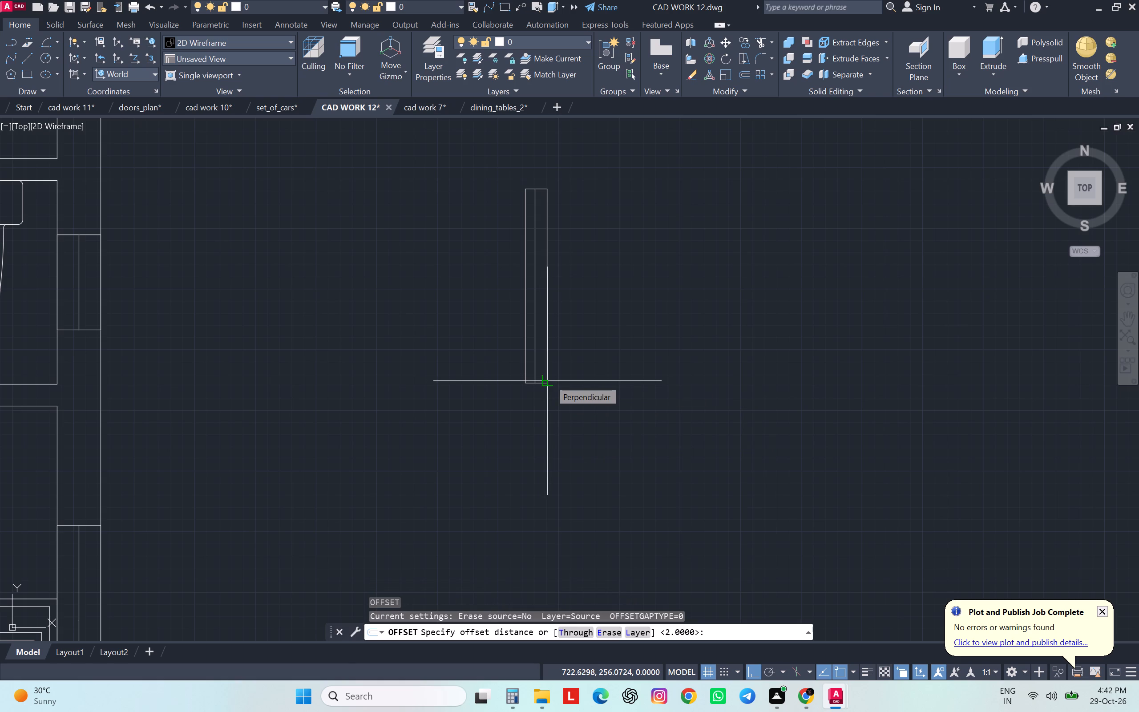
{"action": "key", "text": "4"}
{"action": "key", "text": "Return"}
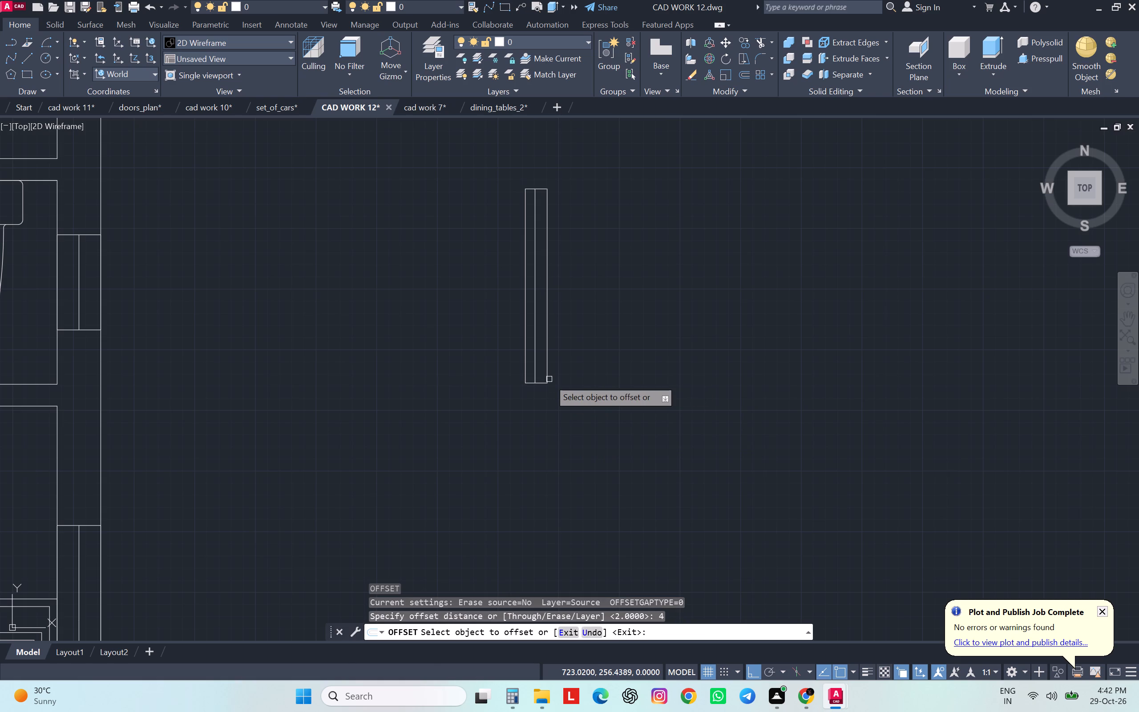
{"action": "left_click", "coordinate": [543, 384]}
{"action": "left_click", "coordinate": [626, 311]}
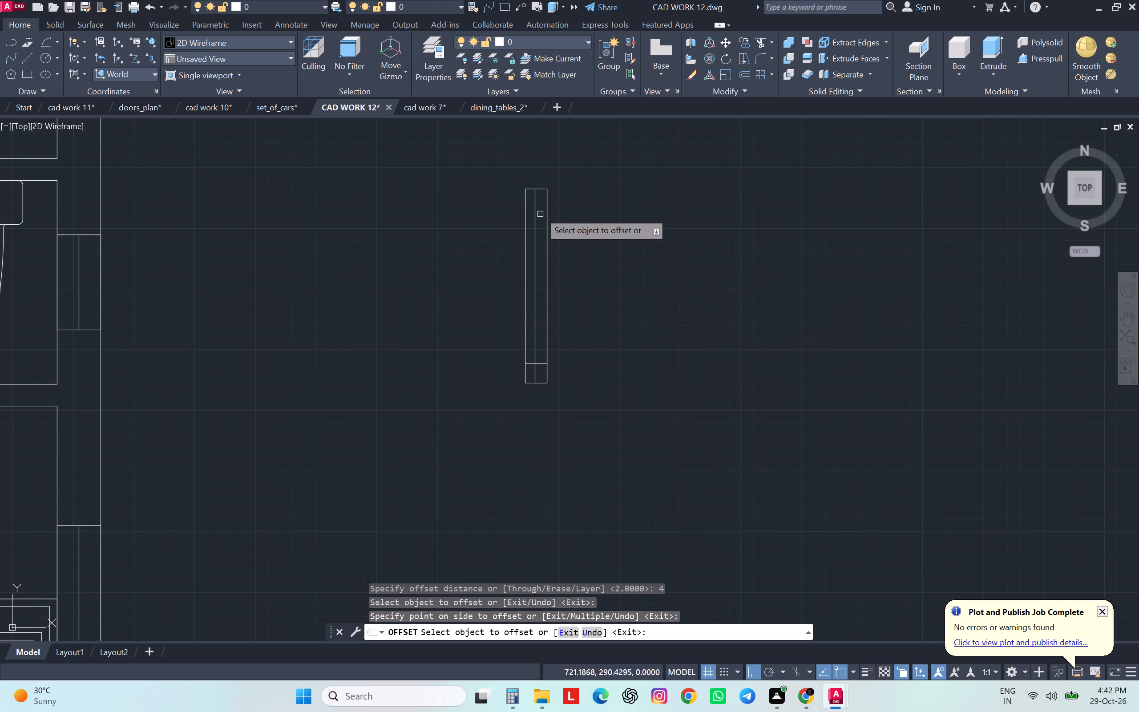
{"action": "left_click", "coordinate": [541, 189]}
{"action": "left_click", "coordinate": [606, 264]}
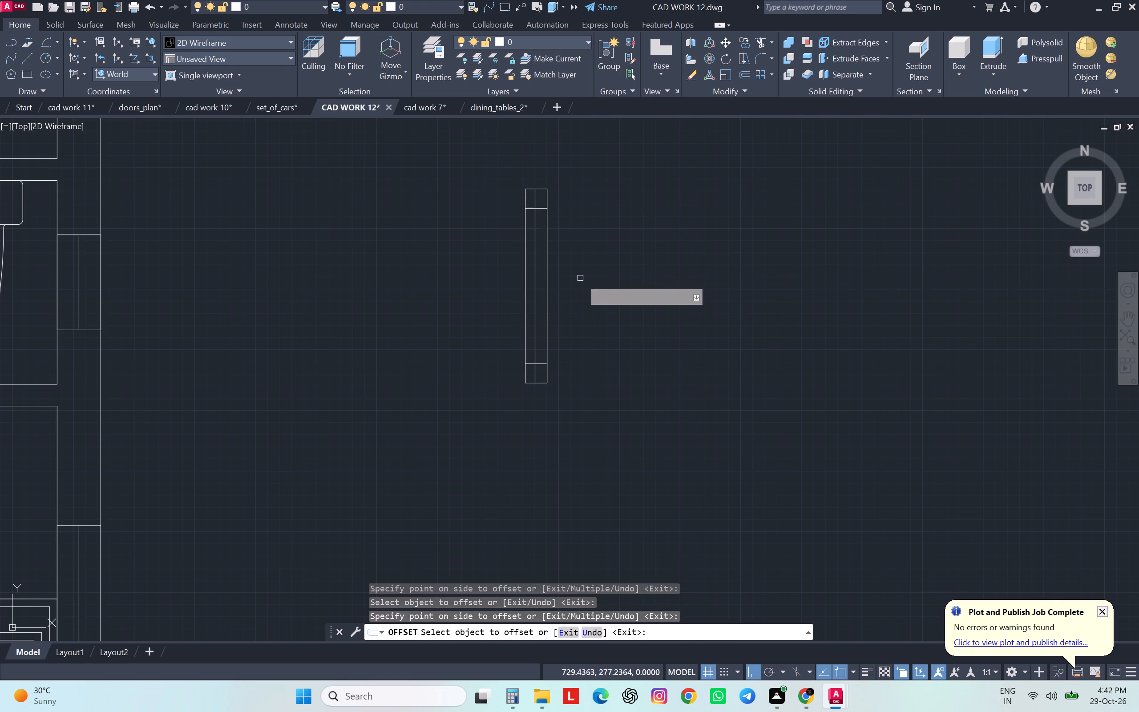
{"action": "key", "text": "Escape"}
{"action": "key", "text": "Escape"}
{"action": "key", "text": "Escape"}
{"action": "key", "text": "Escape"}
{"action": "key", "text": "Escape"}
{"action": "key", "text": "Escape"}
{"action": "key", "text": "Escape"}
{"action": "key", "text": "Escape"}
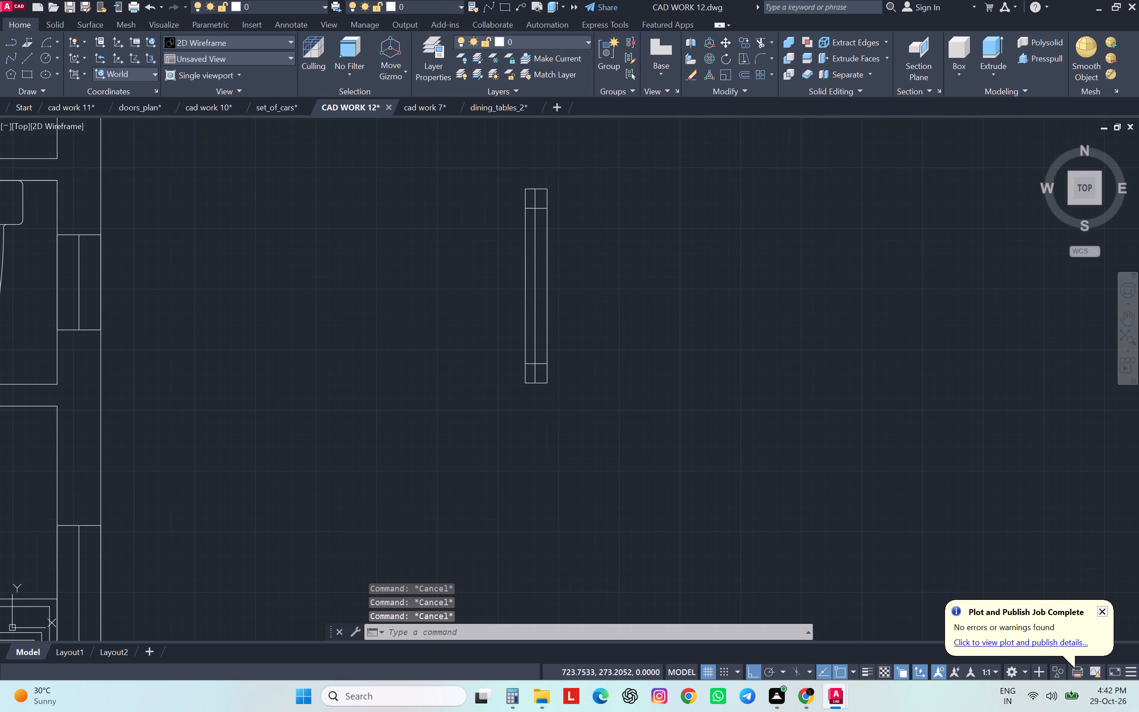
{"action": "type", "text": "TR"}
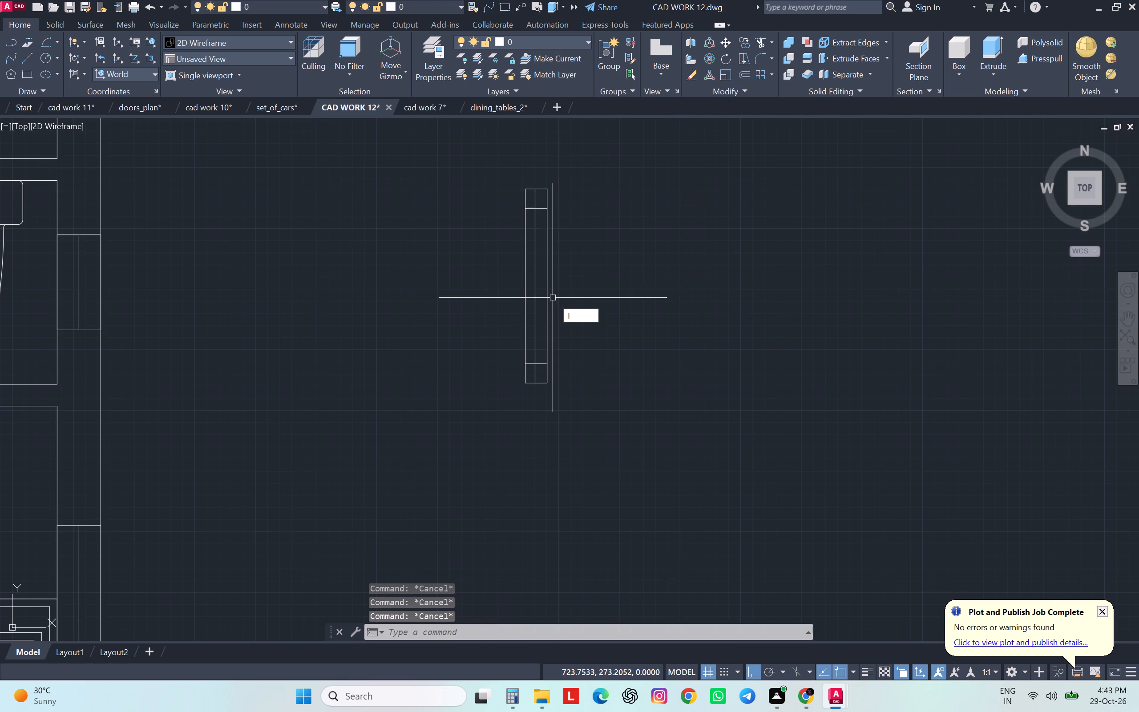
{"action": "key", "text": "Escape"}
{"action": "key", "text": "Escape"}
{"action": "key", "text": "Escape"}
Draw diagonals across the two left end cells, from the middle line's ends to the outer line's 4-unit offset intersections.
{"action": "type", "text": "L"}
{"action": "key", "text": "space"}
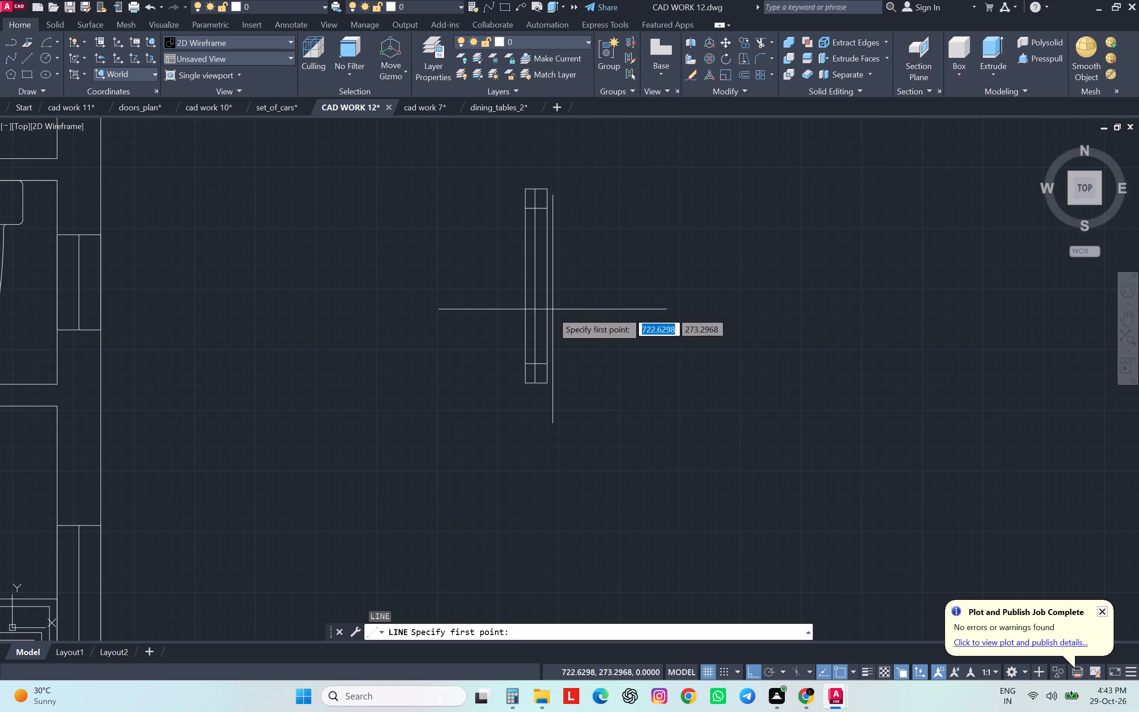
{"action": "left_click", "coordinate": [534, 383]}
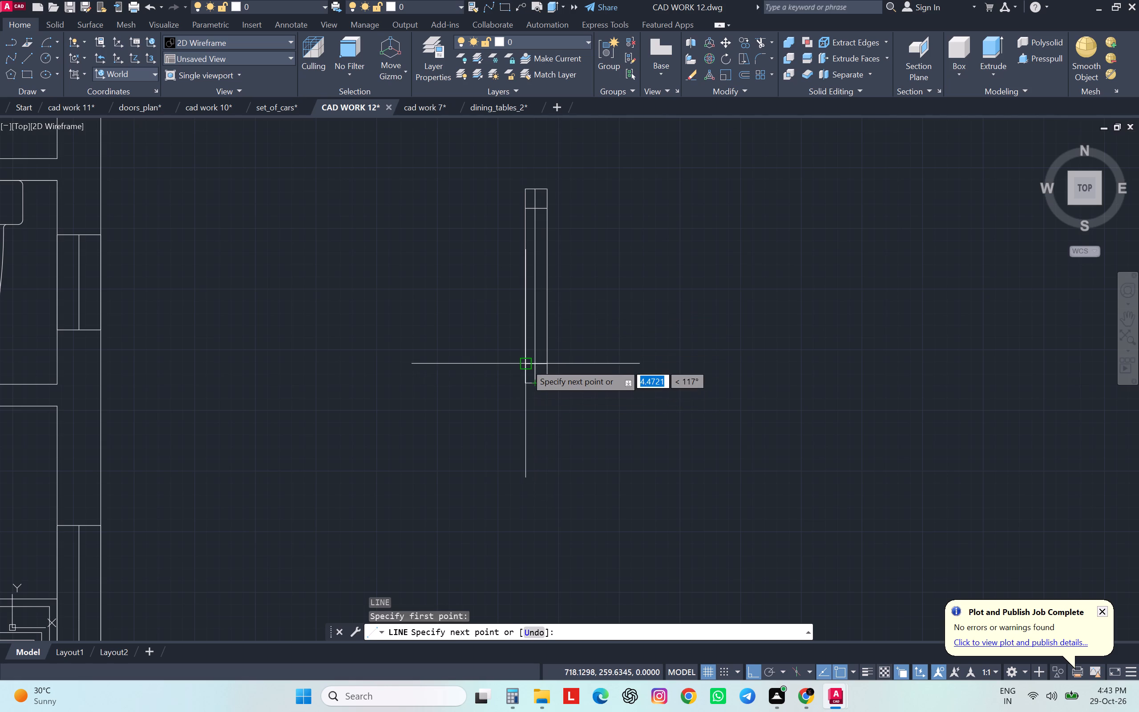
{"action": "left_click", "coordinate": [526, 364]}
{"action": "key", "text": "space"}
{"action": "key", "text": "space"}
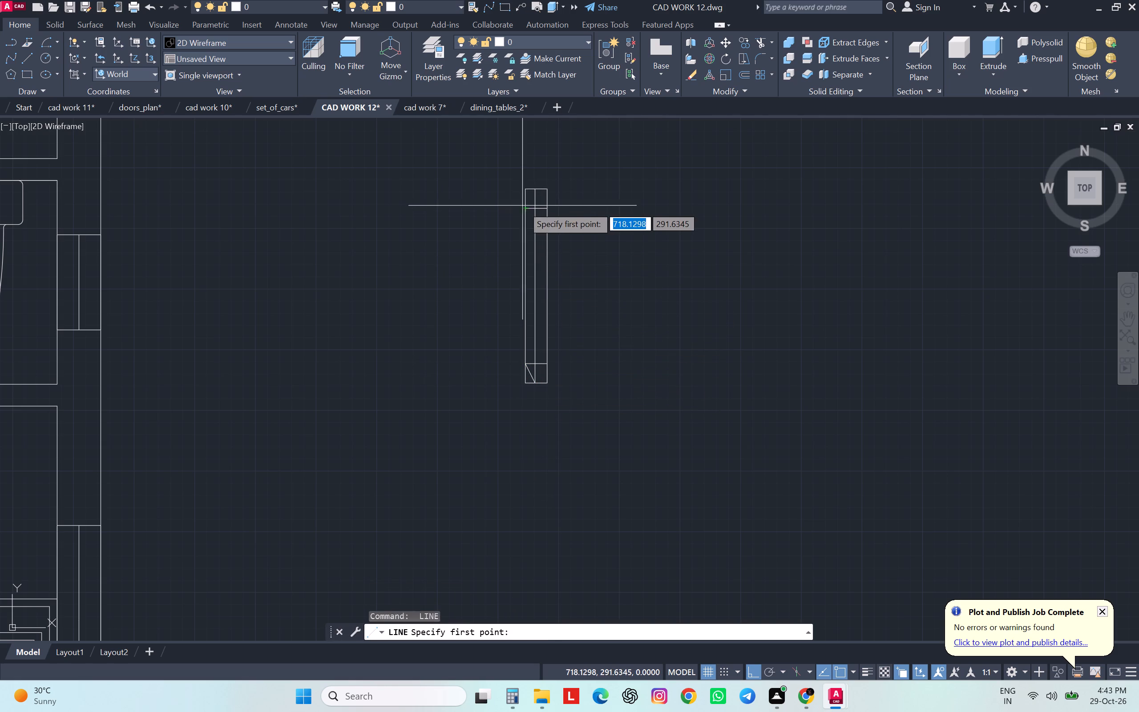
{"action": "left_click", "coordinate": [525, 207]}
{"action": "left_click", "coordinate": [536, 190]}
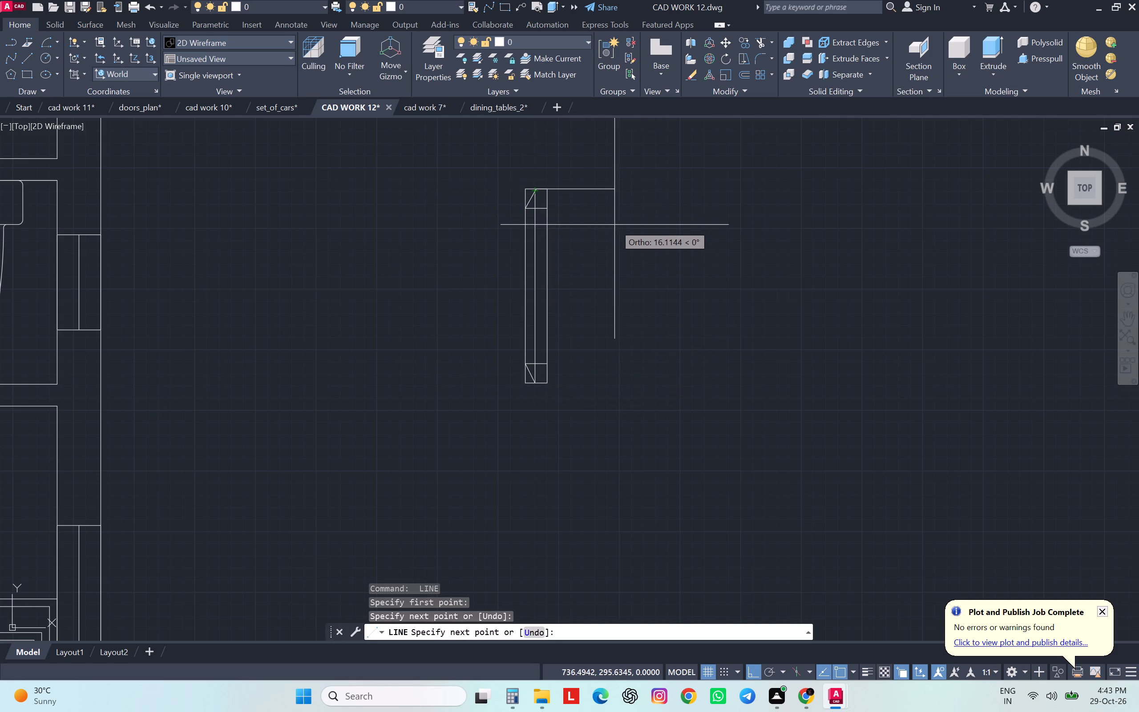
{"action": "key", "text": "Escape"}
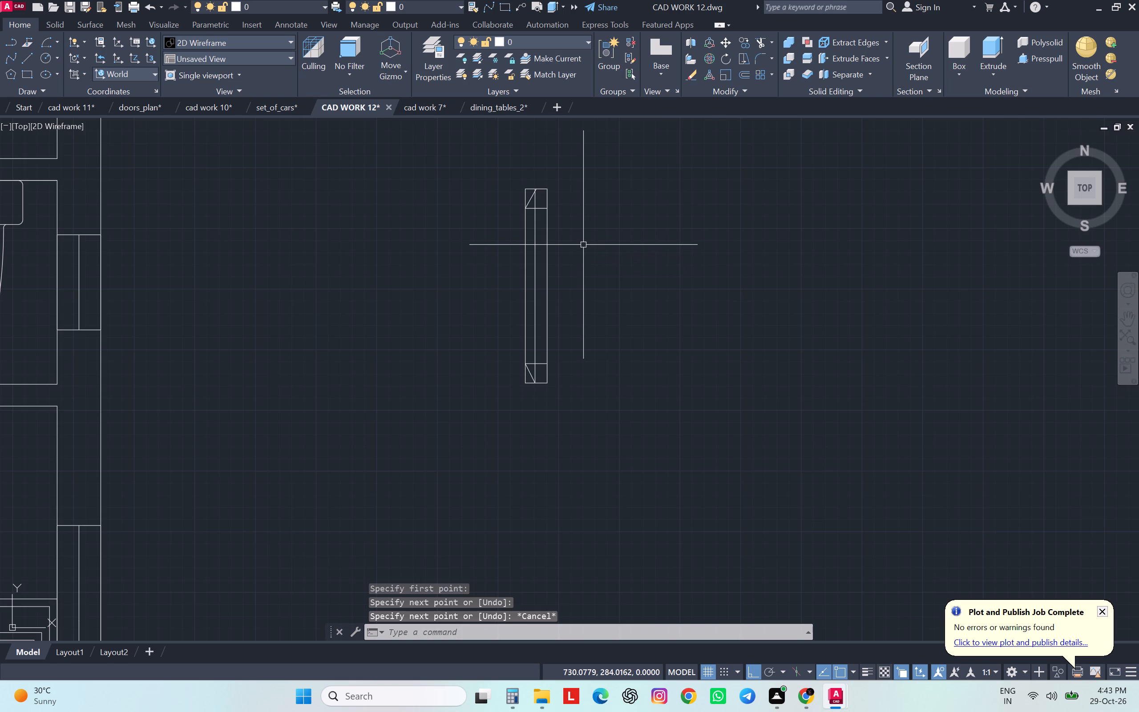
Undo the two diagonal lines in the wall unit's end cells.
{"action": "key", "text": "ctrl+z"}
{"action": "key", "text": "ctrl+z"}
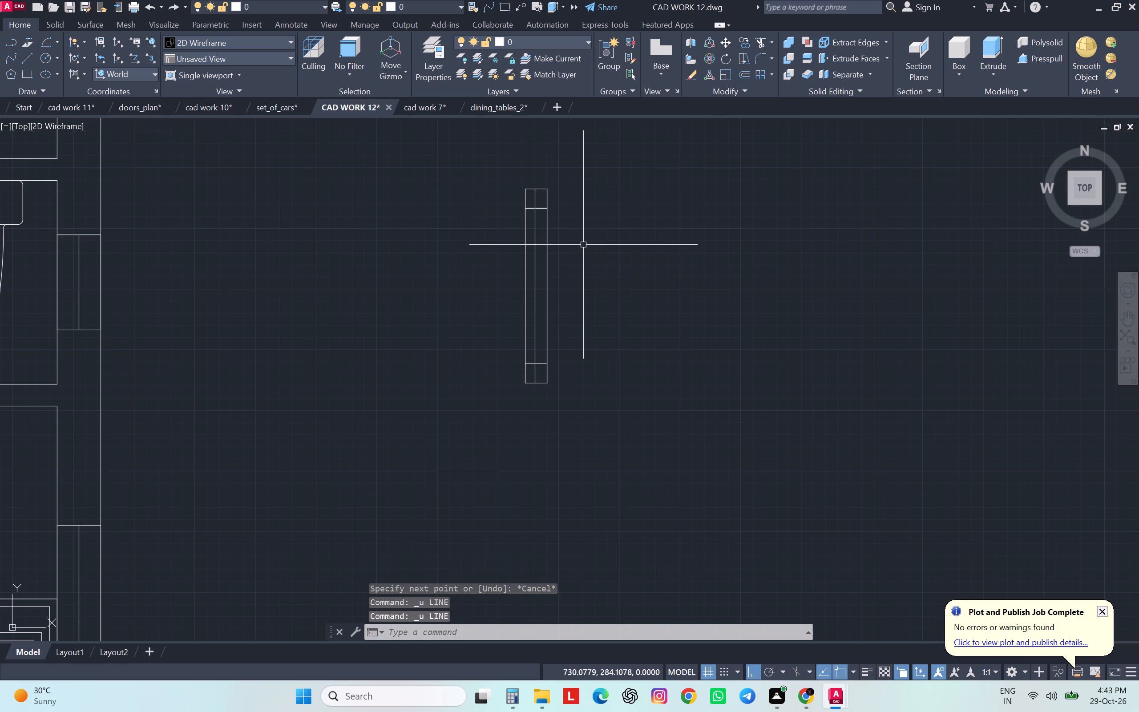
Offset the upper and lower inner cross lines by 2 towards the middle of the wall unit.
{"action": "scroll", "coordinate": [583, 245], "scroll_direction": "down", "scroll_amount": 4}
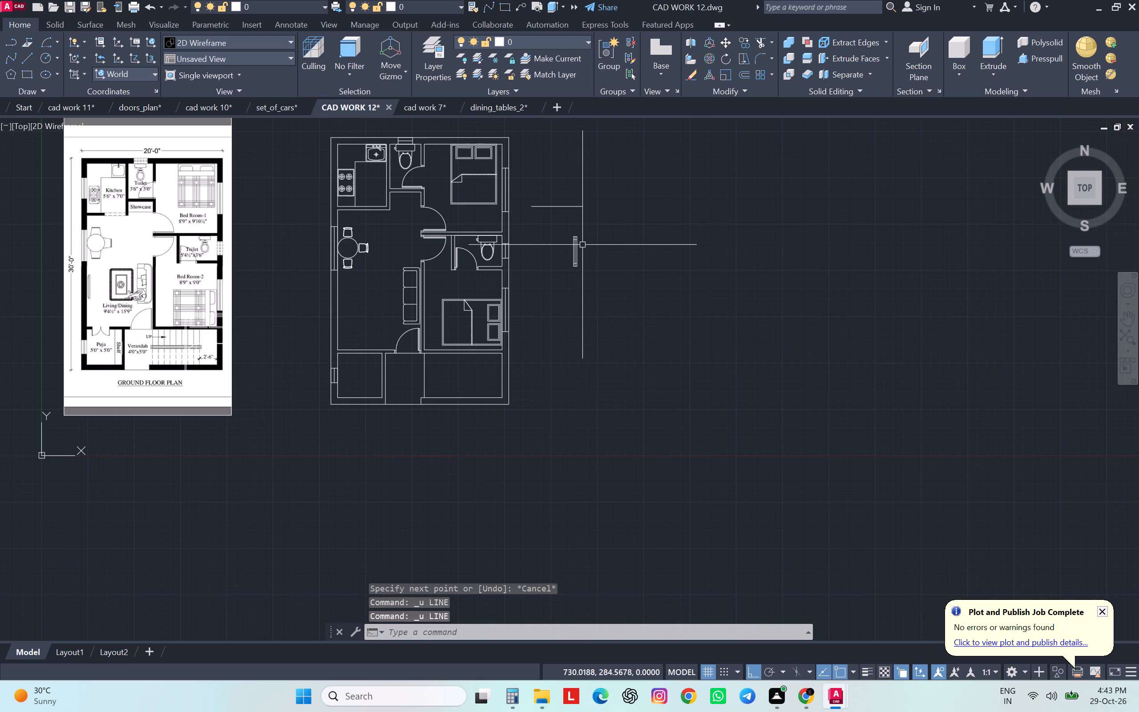
{"action": "scroll", "coordinate": [581, 240], "scroll_direction": "up", "scroll_amount": 2}
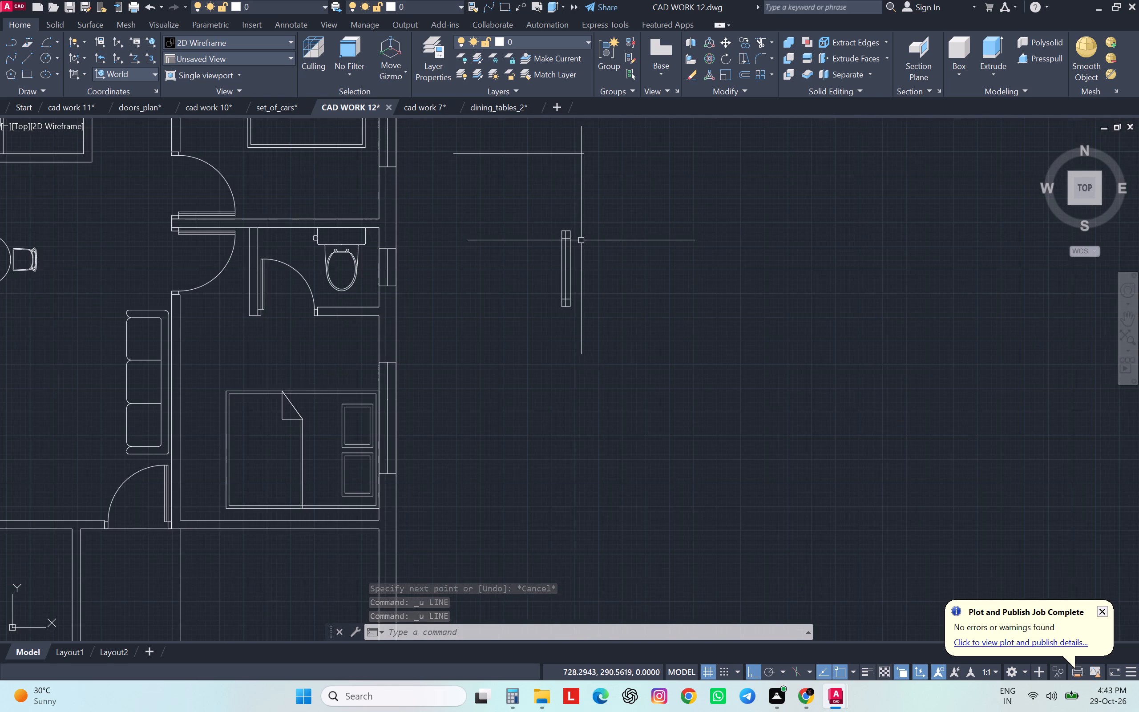
{"action": "scroll", "coordinate": [581, 240], "scroll_direction": "up", "scroll_amount": 2}
{"action": "scroll", "coordinate": [581, 240], "scroll_direction": "down", "scroll_amount": 2}
{"action": "scroll", "coordinate": [581, 240], "scroll_direction": "up", "scroll_amount": 2}
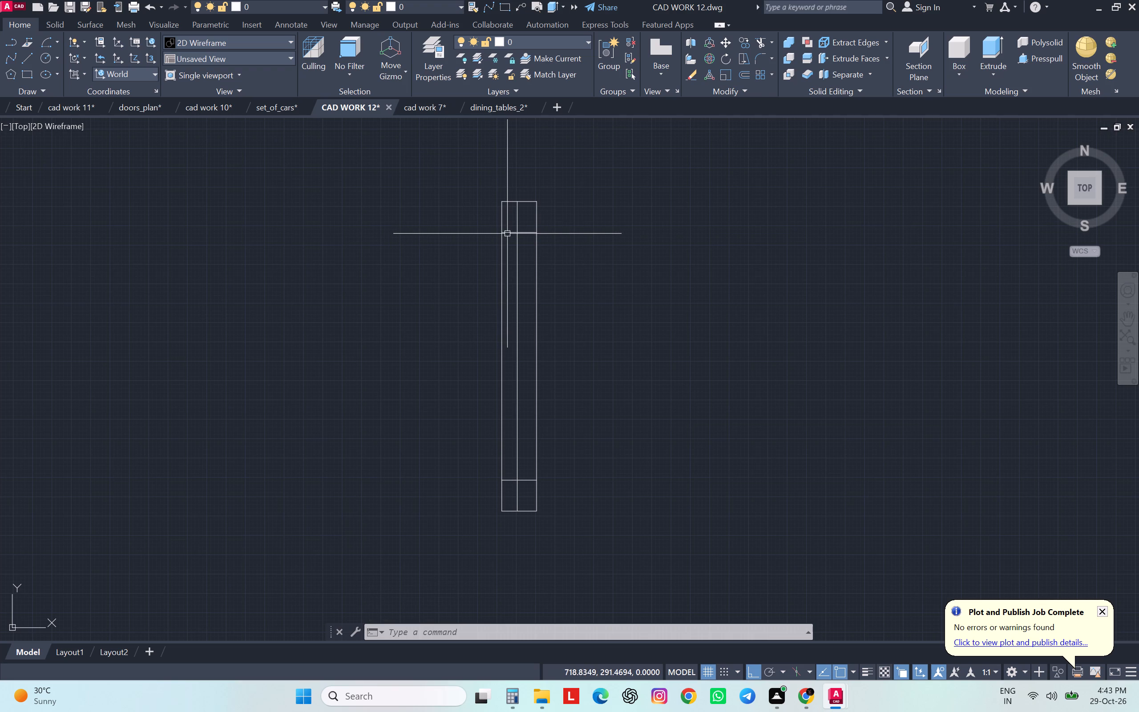
{"action": "left_click", "coordinate": [507, 234]}
{"action": "key", "text": "o"}
{"action": "key", "text": "Return"}
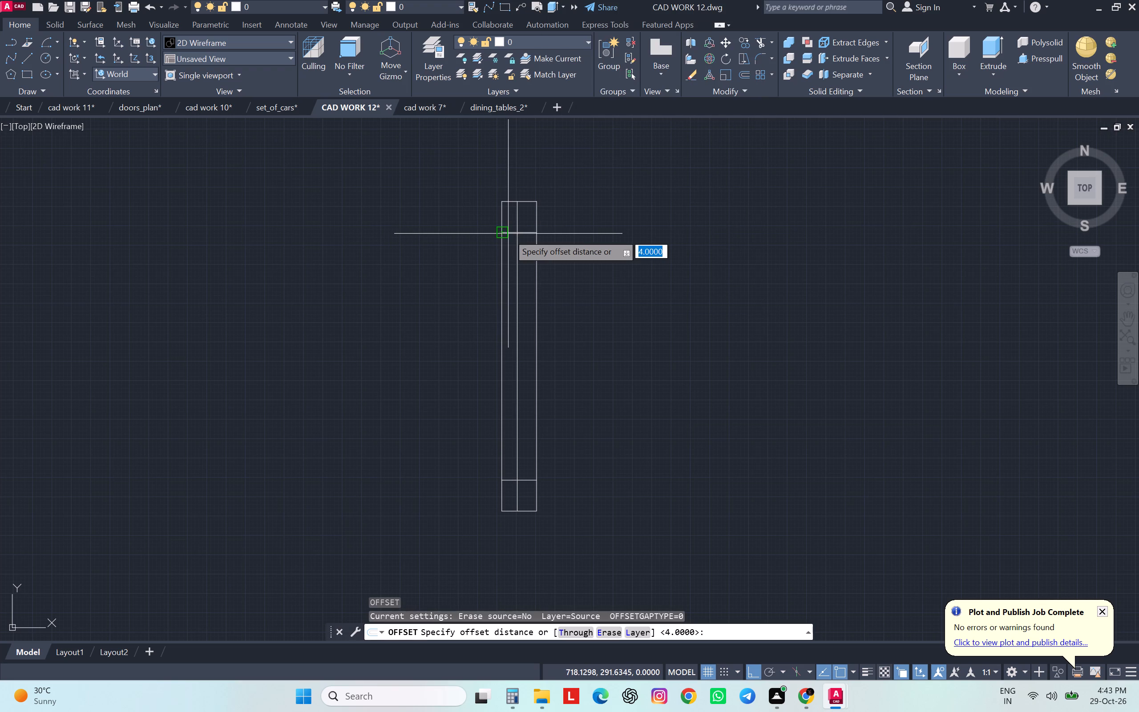
{"action": "key", "text": "2"}
{"action": "key", "text": "Return"}
{"action": "left_click", "coordinate": [670, 363]}
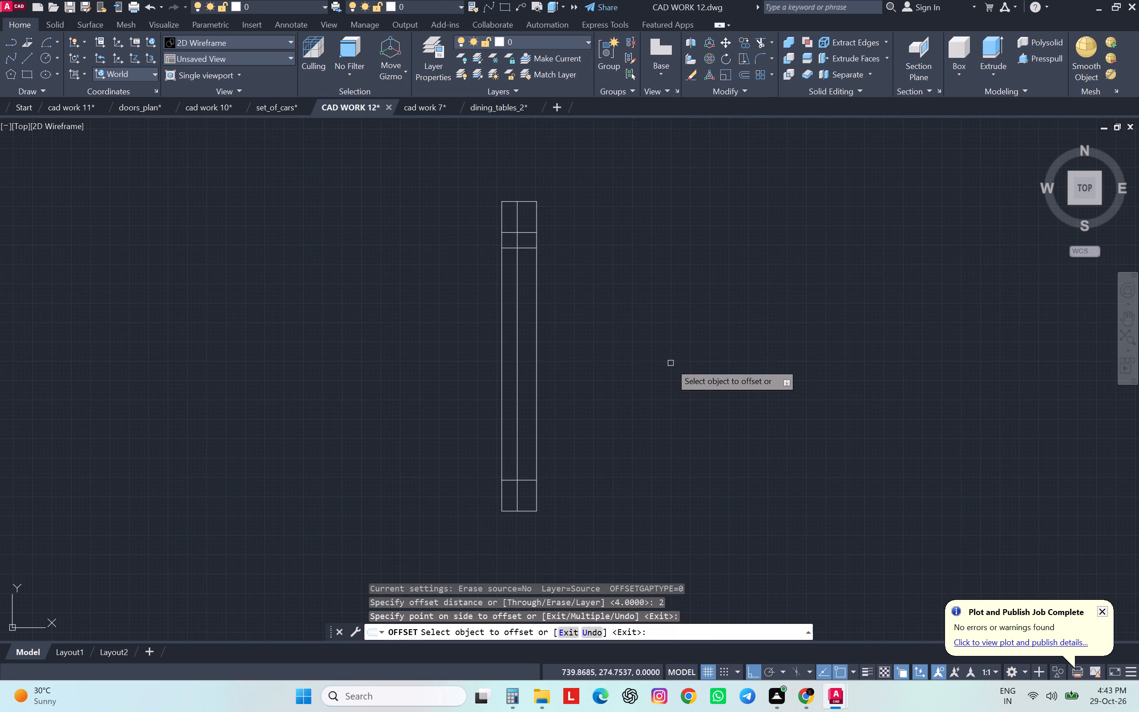
{"action": "left_click", "coordinate": [509, 481]}
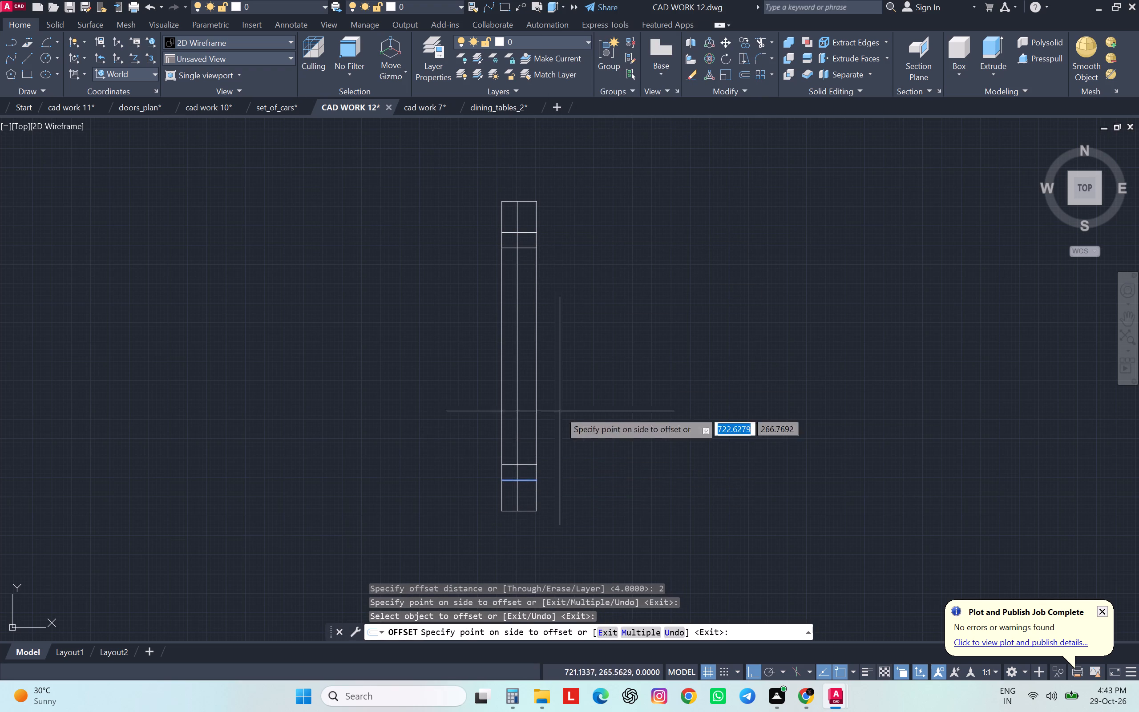
{"action": "left_click", "coordinate": [638, 382]}
{"action": "key", "text": "Escape"}
{"action": "key", "text": "Escape"}
{"action": "key", "text": "Escape"}
{"action": "key", "text": "Escape"}
Draw diagonals across the left 2-unit cells, from the middle line at the outer cross lines to the outer line at the inner ones.
{"action": "key", "text": "l"}
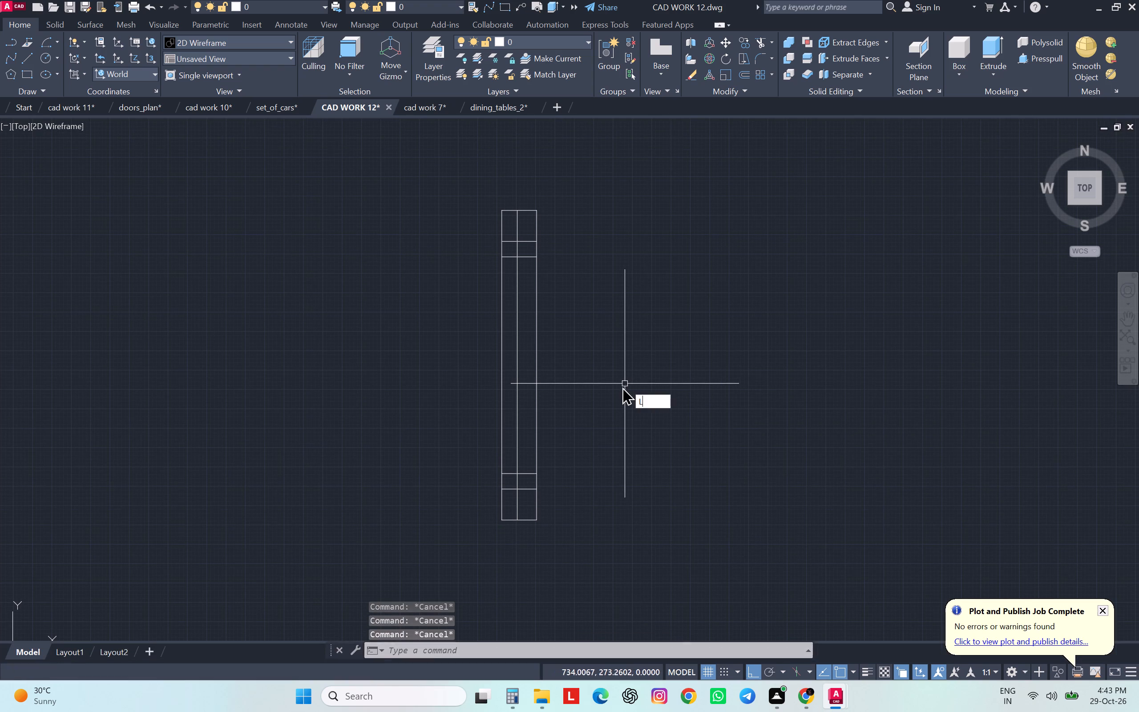
{"action": "key", "text": "space"}
{"action": "left_click", "coordinate": [515, 482]}
{"action": "left_click", "coordinate": [499, 470]}
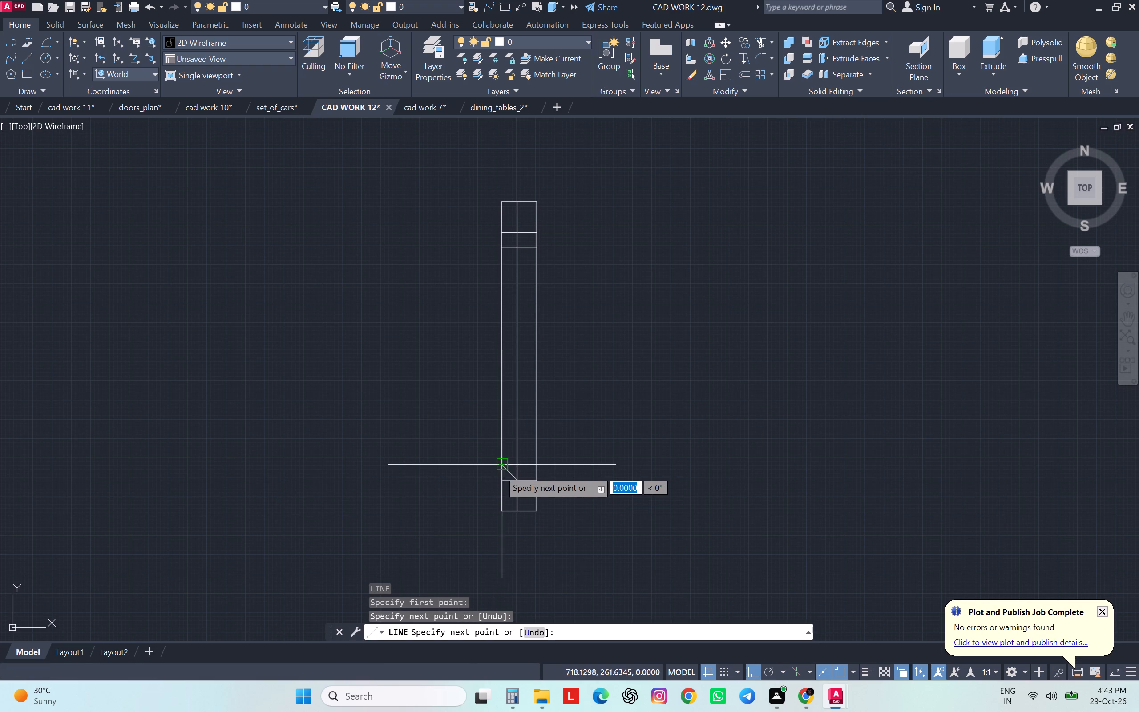
{"action": "key", "text": "space"}
{"action": "key", "text": "space"}
{"action": "left_click", "coordinate": [511, 234]}
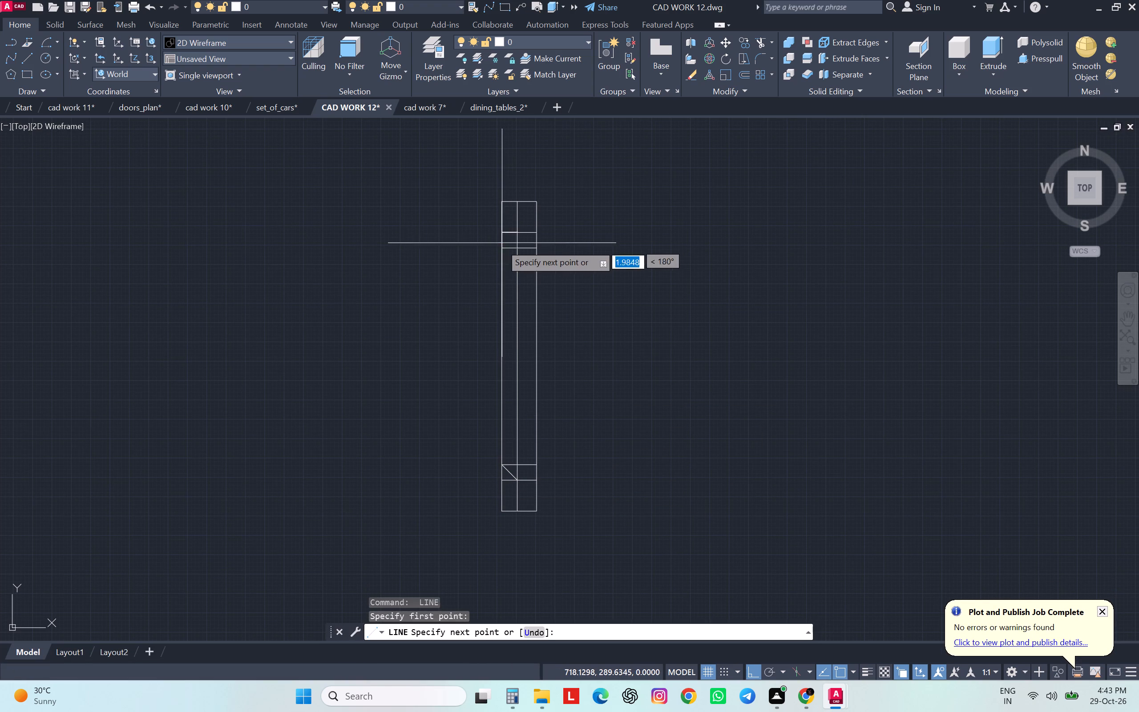
{"action": "left_click", "coordinate": [500, 246]}
{"action": "key", "text": "space"}
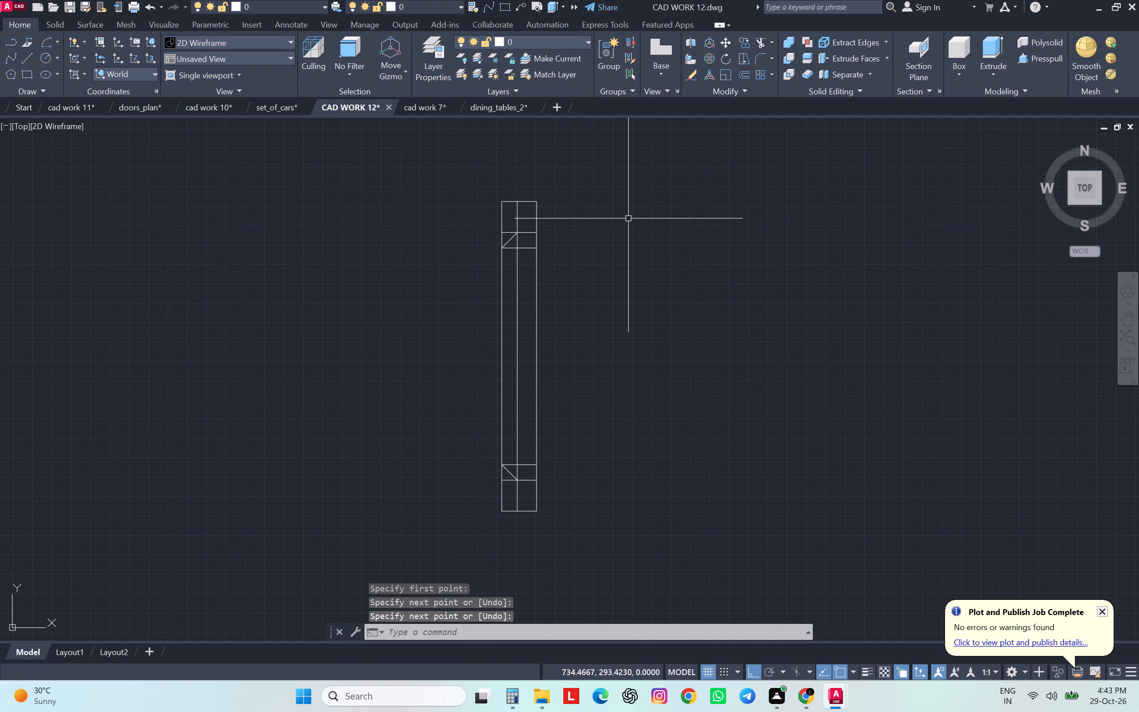
Trim away the wall unit's outer line and end lines at the two left end corners, beyond the diagonals.
{"action": "type", "text": "TR"}
{"action": "key", "text": "space"}
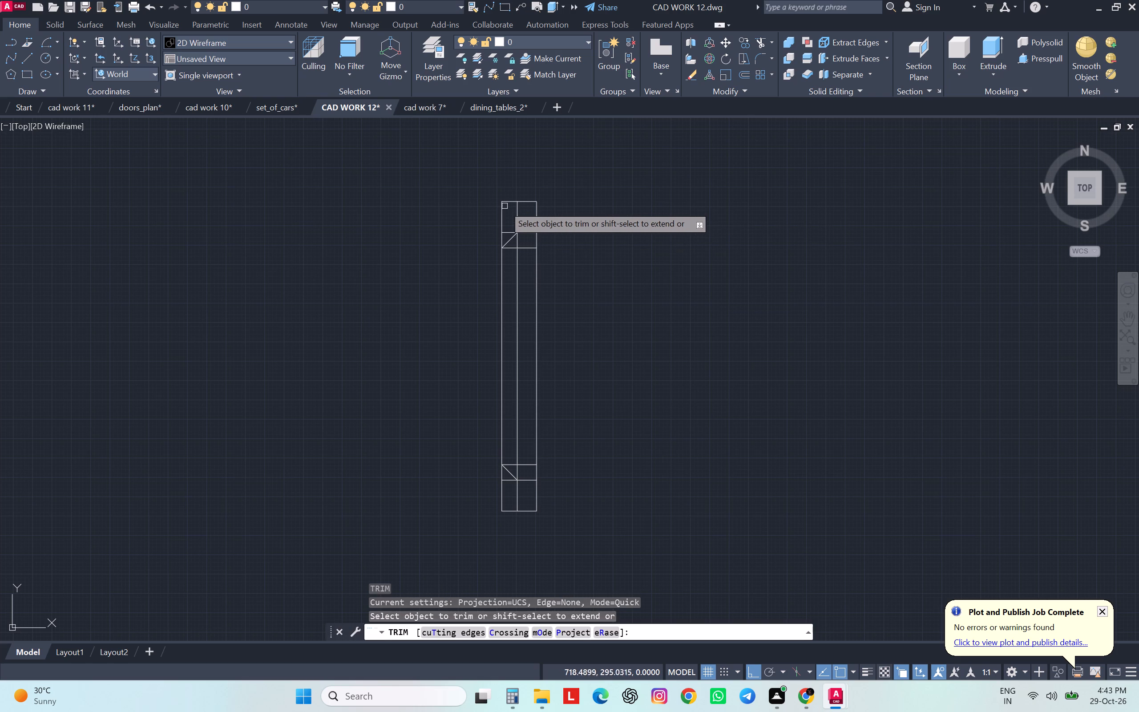
{"action": "left_click", "coordinate": [505, 203]}
{"action": "left_click", "coordinate": [503, 216]}
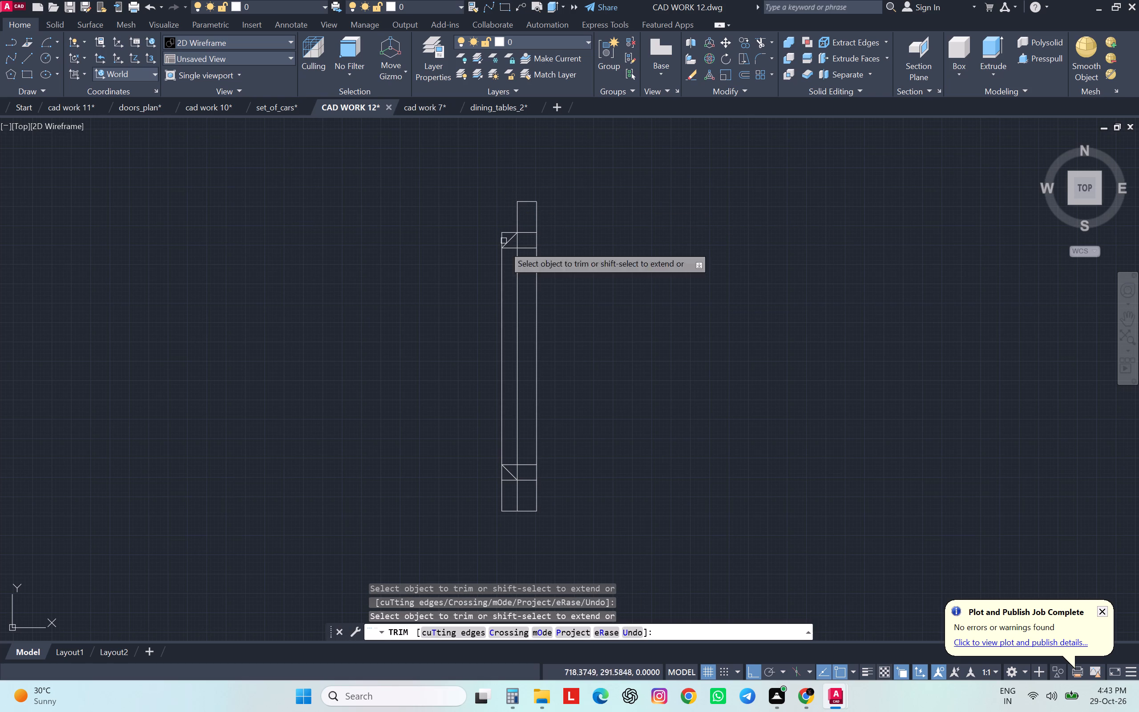
{"action": "left_click", "coordinate": [513, 525]}
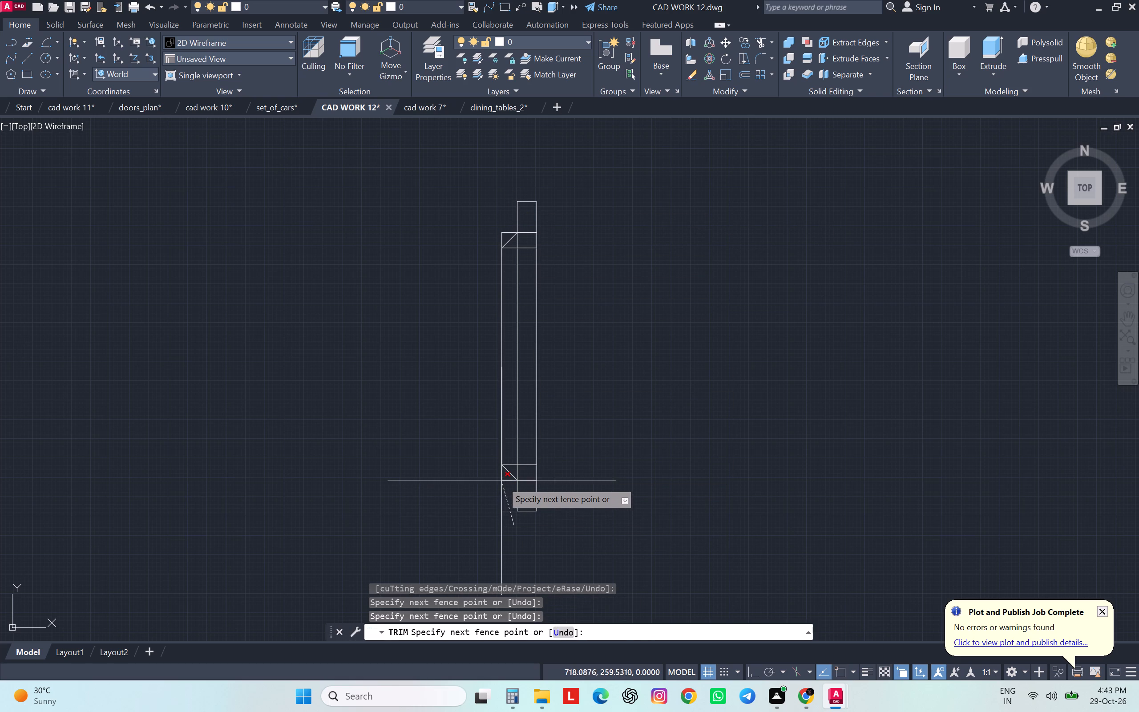
{"action": "left_click", "coordinate": [500, 479]}
{"action": "left_click", "coordinate": [501, 477]}
{"action": "left_click", "coordinate": [507, 482]}
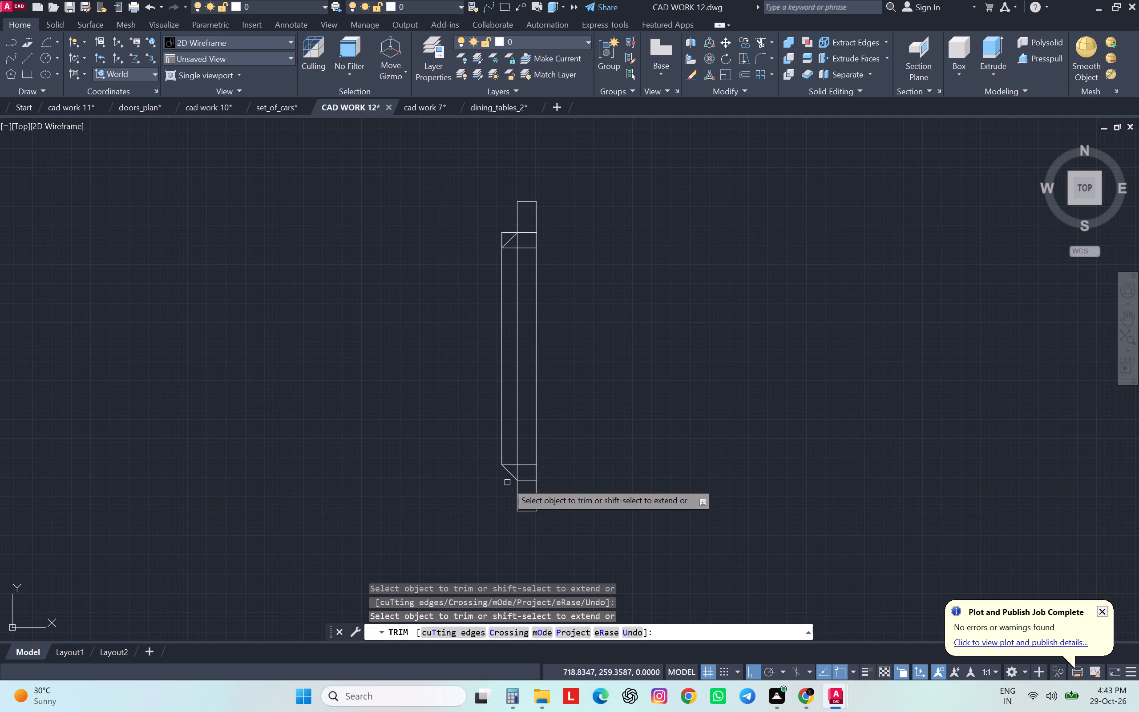
Trim the remaining cross lines and corner stubs, leaving a narrow rectangle with a chamfered panel along its left side.
{"action": "left_click", "coordinate": [527, 464]}
{"action": "left_click", "coordinate": [513, 463]}
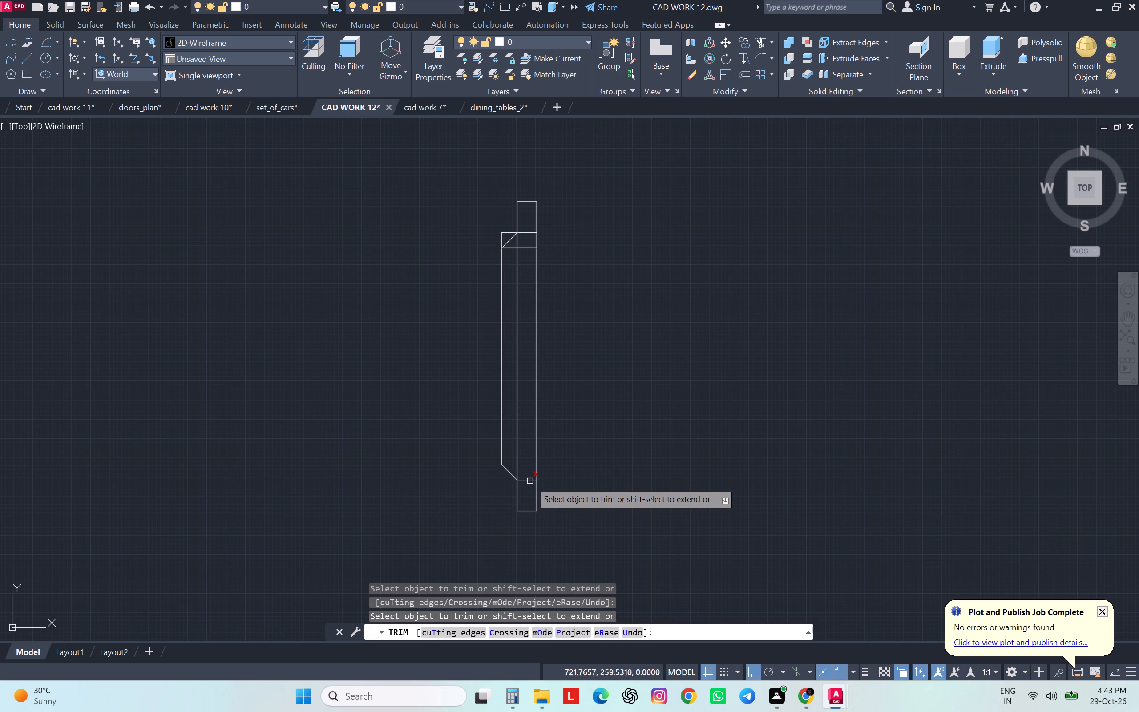
{"action": "left_click", "coordinate": [530, 481]}
{"action": "left_click", "coordinate": [525, 232]}
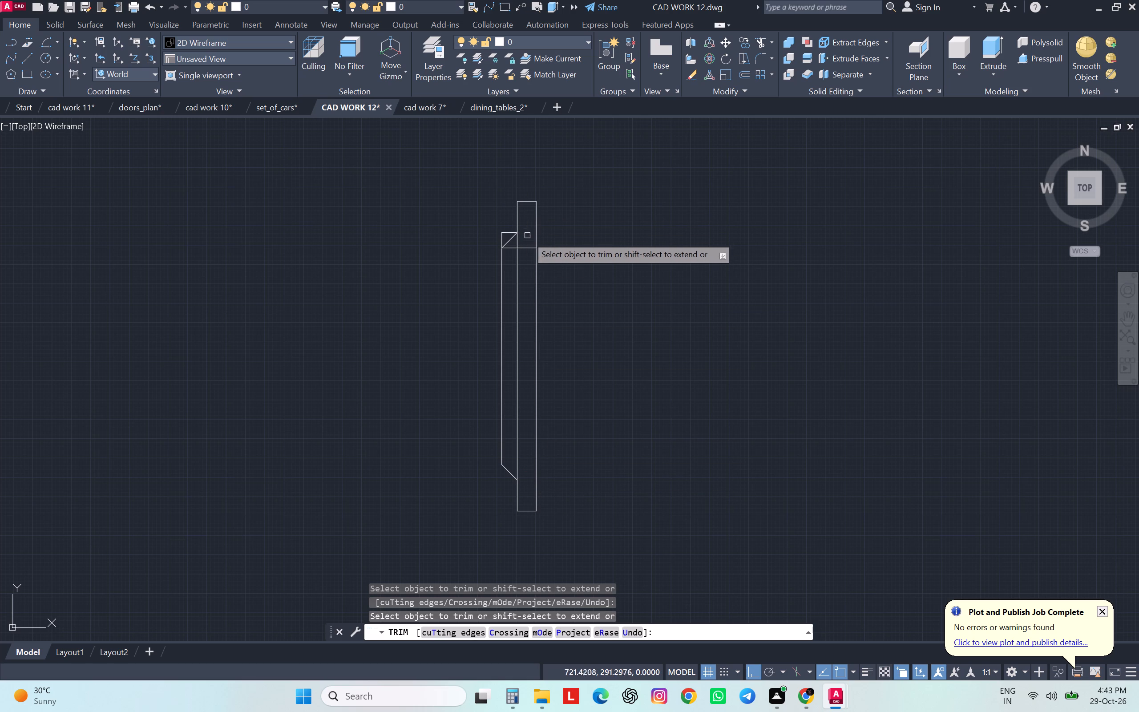
{"action": "left_click", "coordinate": [529, 246]}
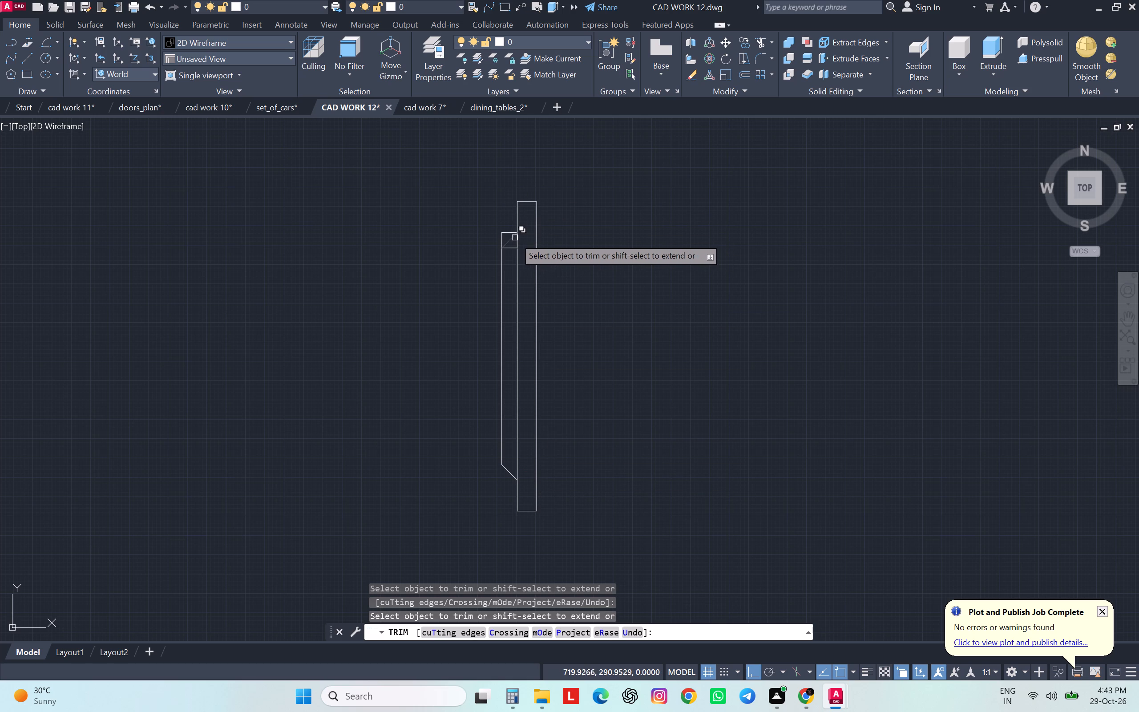
{"action": "left_click", "coordinate": [507, 232]}
{"action": "left_click", "coordinate": [501, 239]}
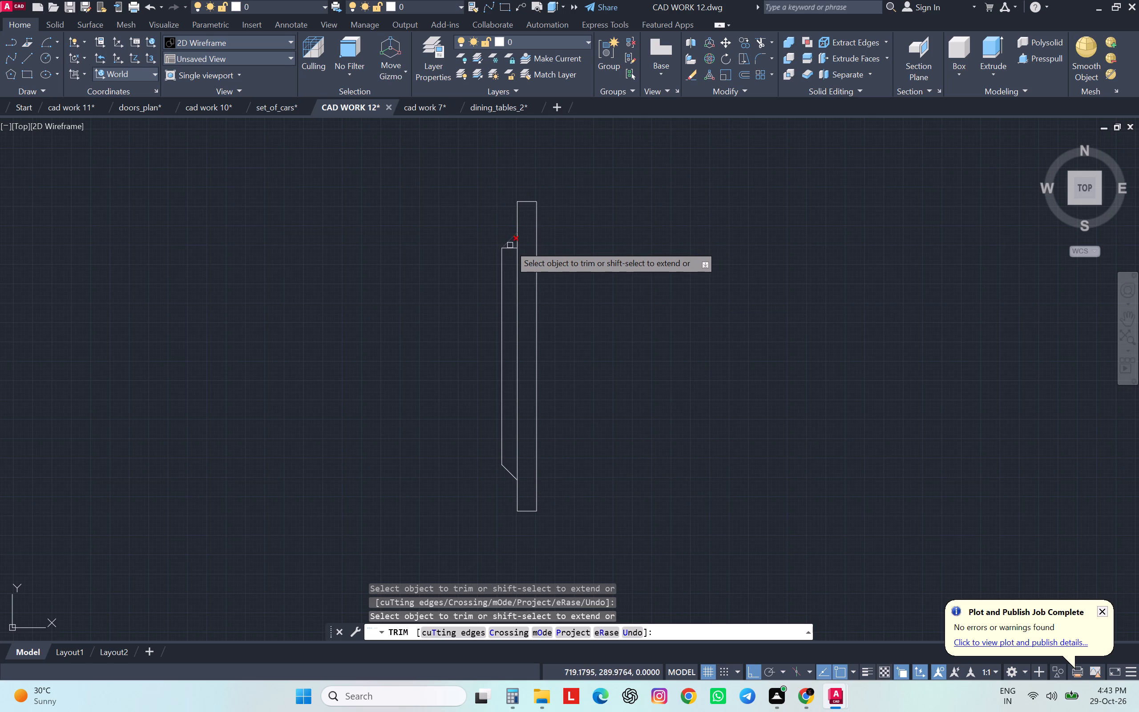
{"action": "left_click", "coordinate": [511, 248]}
{"action": "scroll", "coordinate": [634, 261], "scroll_direction": "down", "scroll_amount": 2}
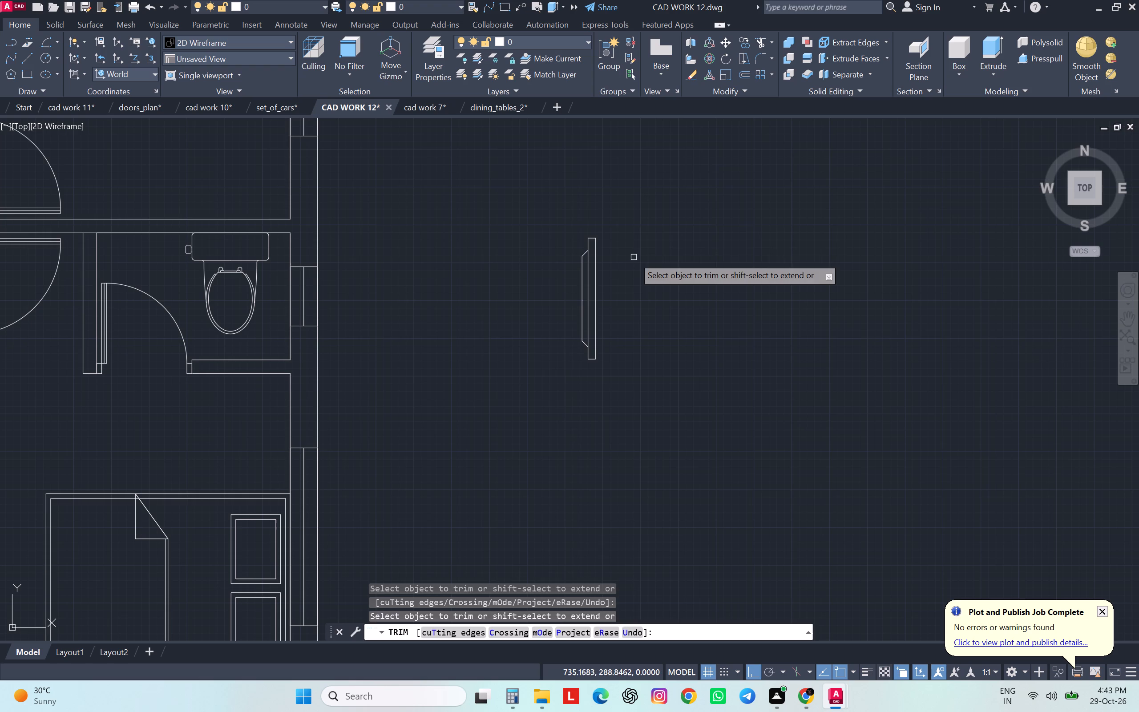
{"action": "key", "text": "Escape"}
Create a block named TV from all the lines of the finished wall unit.
{"action": "left_click", "coordinate": [642, 222]}
{"action": "left_click", "coordinate": [573, 380]}
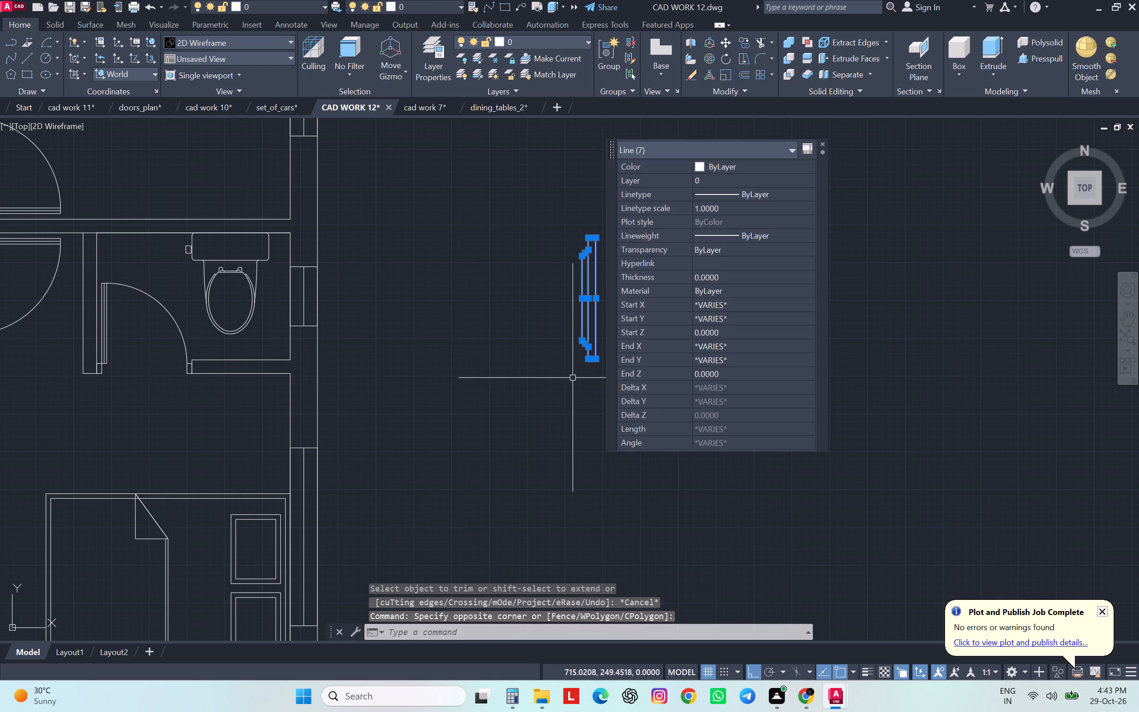
{"action": "key", "text": "b"}
{"action": "key", "text": "Return"}
{"action": "type", "text": "TV"}
{"action": "key", "text": "Return"}
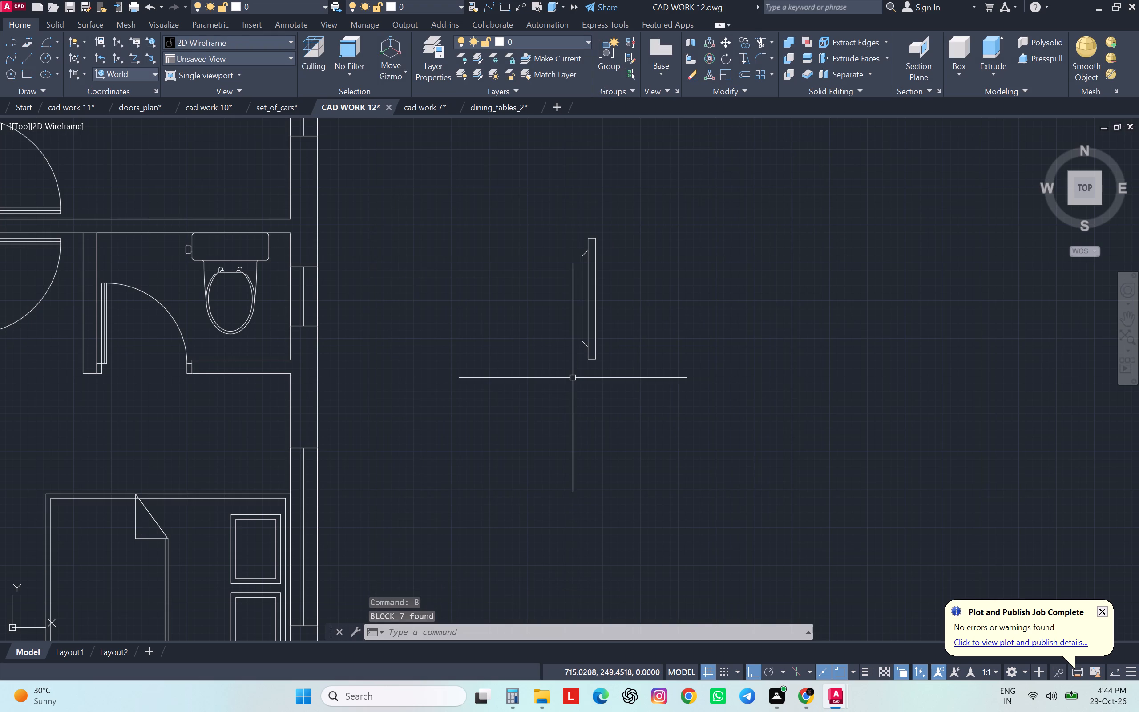
Move the TV block by its left edge onto the inner face of the living room's left wall, opposite the sofa.
{"action": "scroll", "coordinate": [658, 275], "scroll_direction": "down", "scroll_amount": 3}
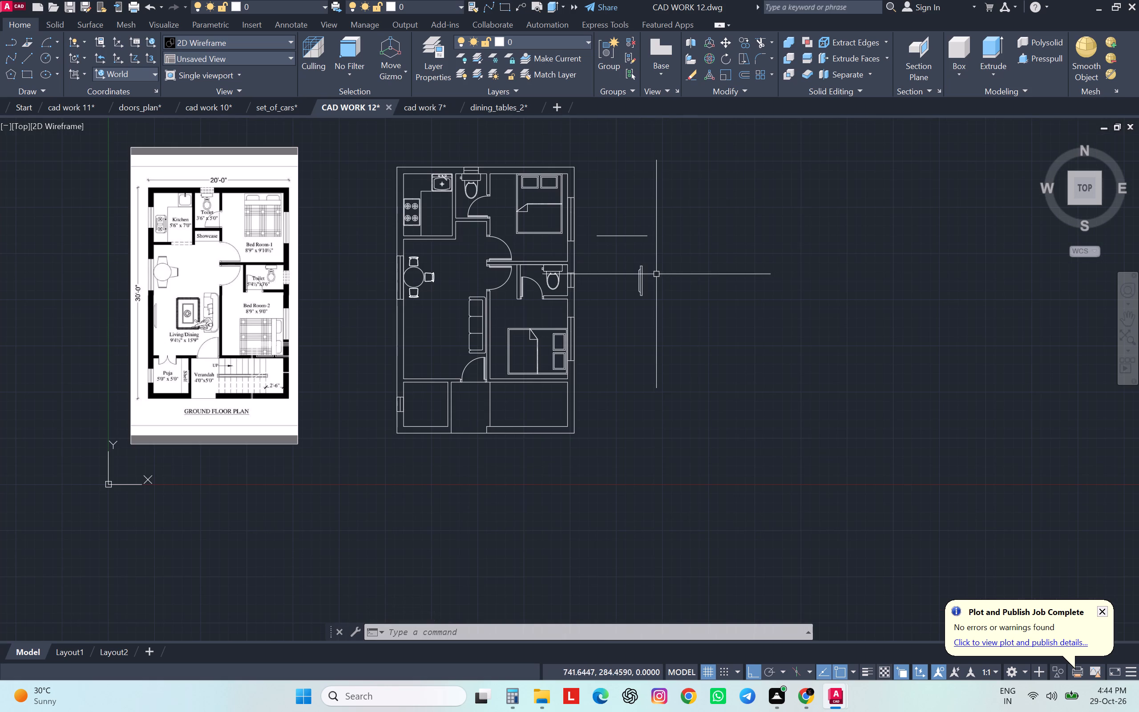
{"action": "scroll", "coordinate": [649, 281], "scroll_direction": "up", "scroll_amount": 3}
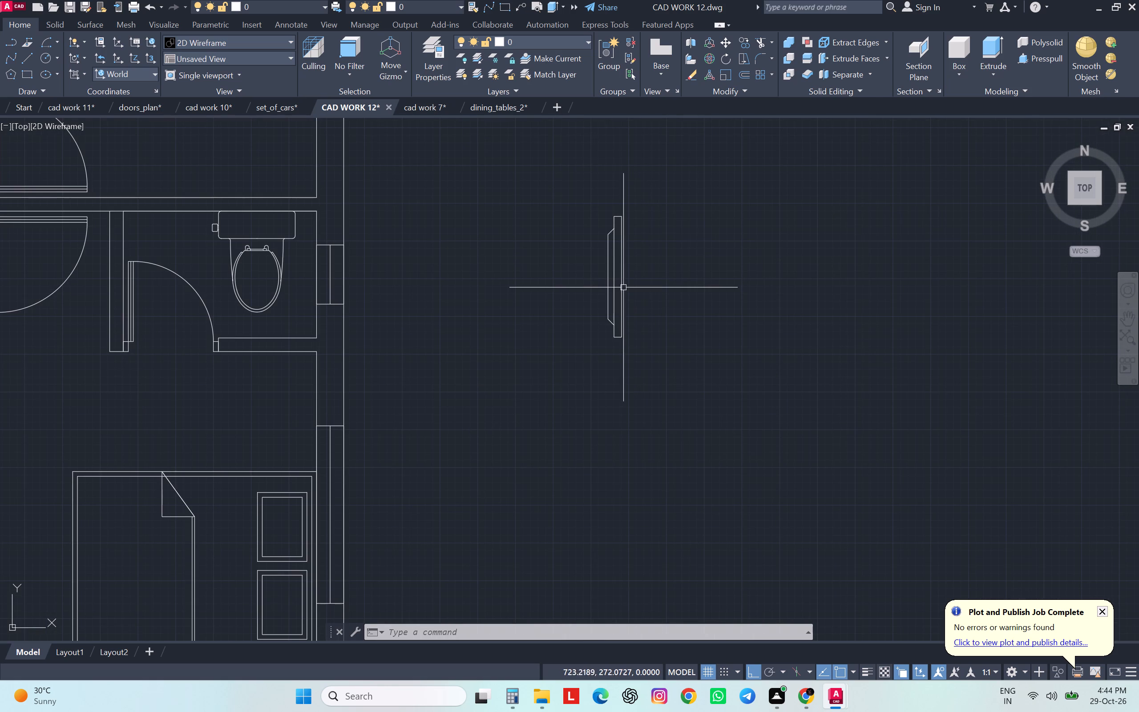
{"action": "left_click", "coordinate": [622, 287]}
{"action": "key", "text": "m"}
{"action": "key", "text": "Return"}
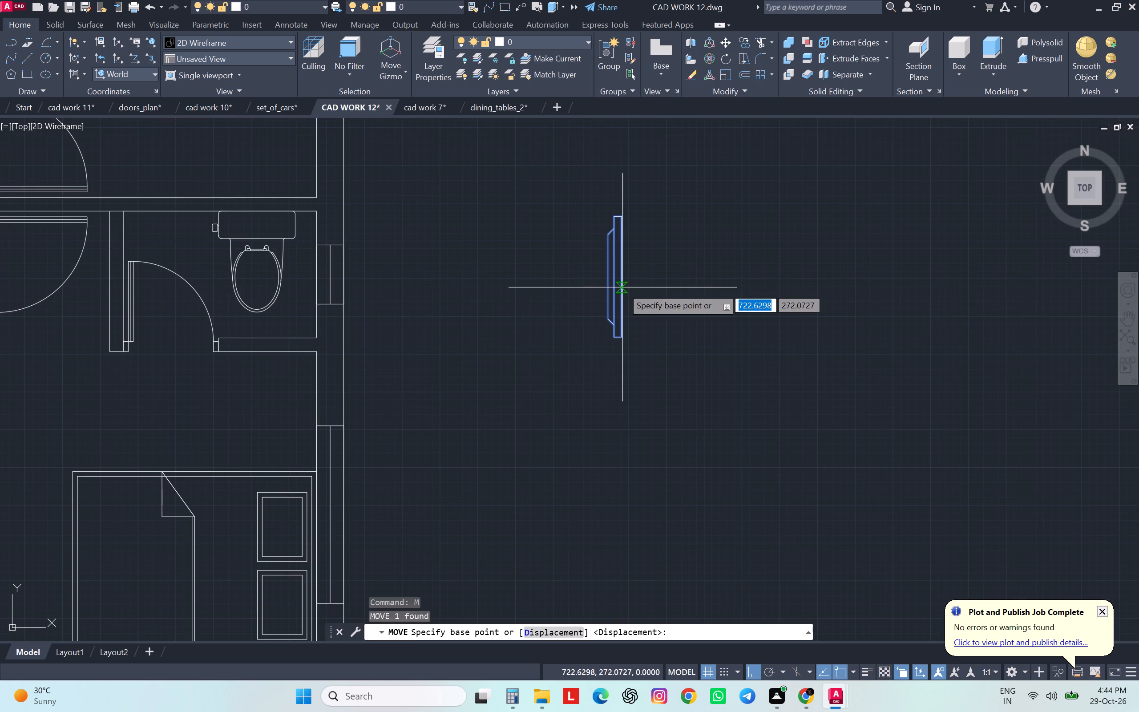
{"action": "left_click", "coordinate": [607, 280]}
{"action": "scroll", "coordinate": [606, 278], "scroll_direction": "down", "scroll_amount": 4}
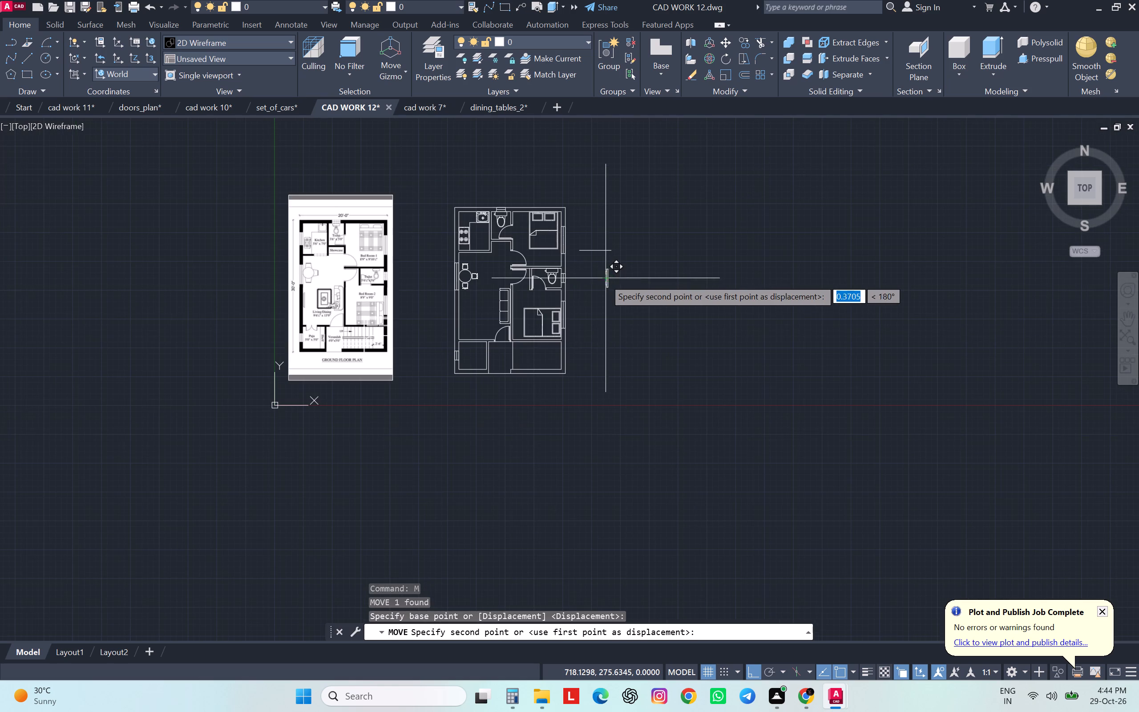
{"action": "scroll", "coordinate": [459, 308], "scroll_direction": "up", "scroll_amount": 4}
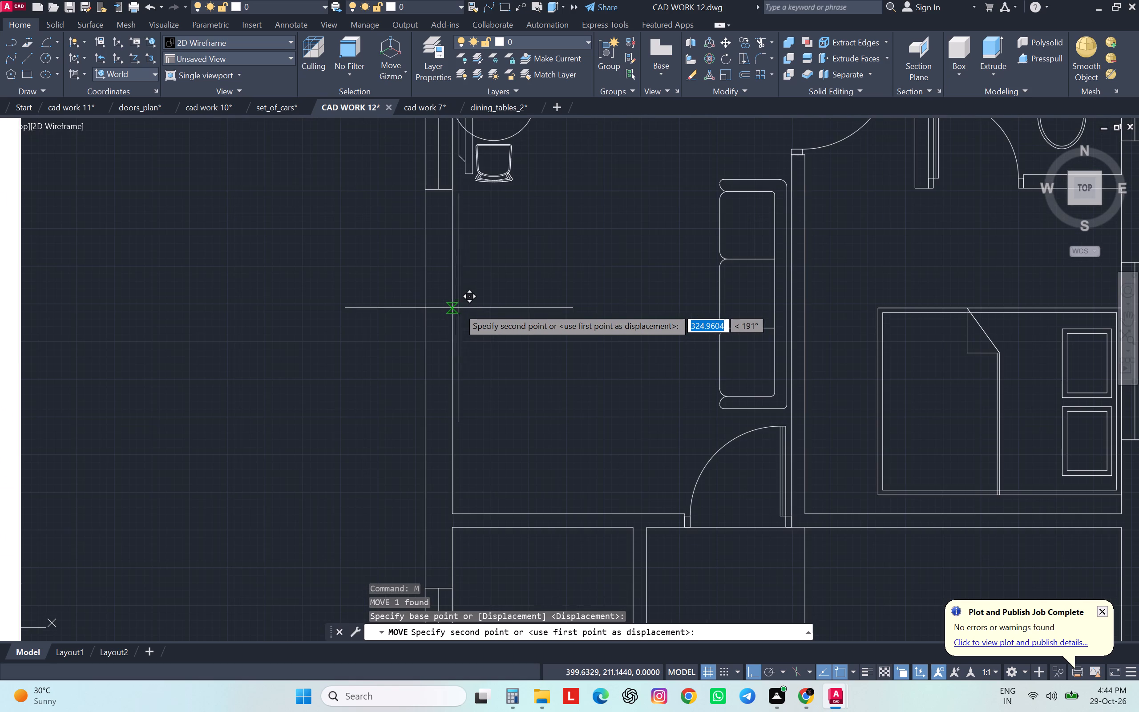
{"action": "left_click", "coordinate": [458, 307]}
{"action": "scroll", "coordinate": [617, 311], "scroll_direction": "down", "scroll_amount": 3}
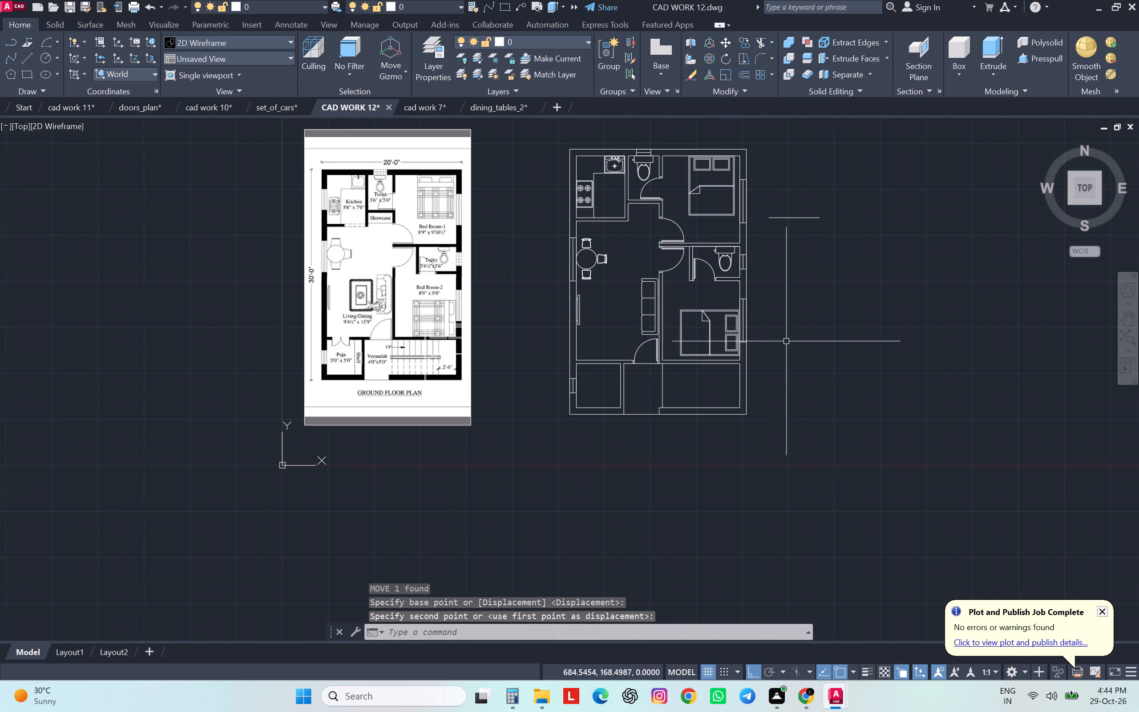
{"action": "key", "text": "Escape"}
{"action": "key", "text": "Escape"}
{"action": "key", "text": "Escape"}
{"action": "key", "text": "Escape"}
{"action": "key", "text": "Escape"}
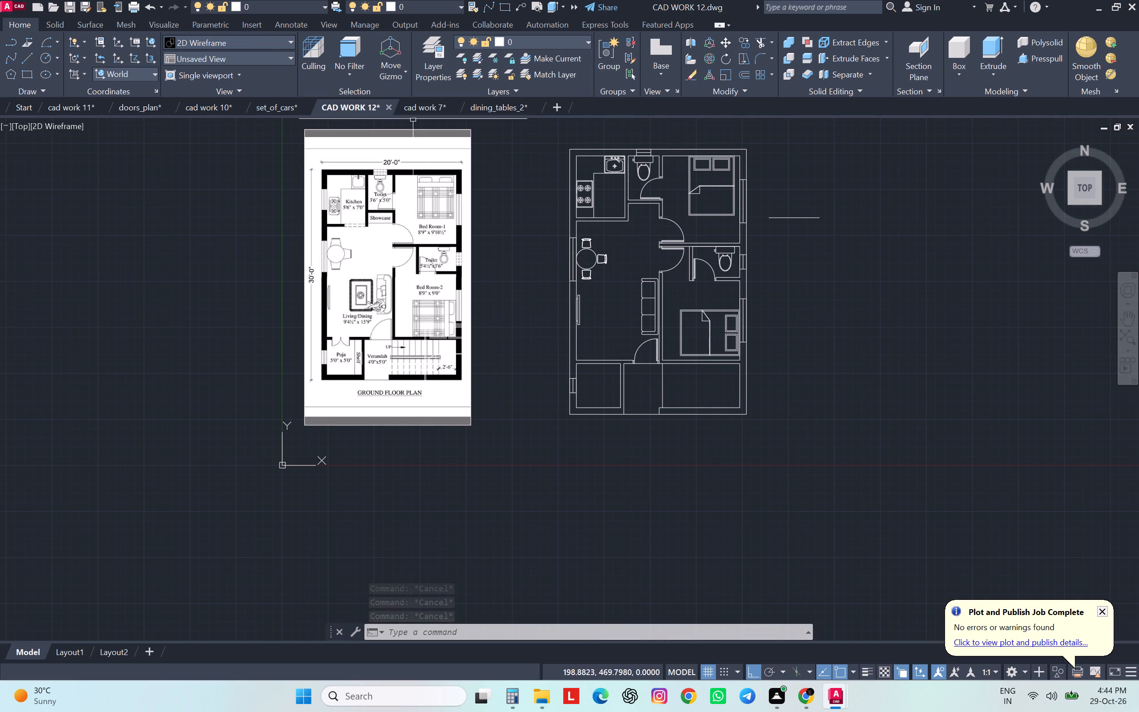
Switch to Chrome and search the DWG models site for "Plan view of a man sitting".
{"action": "left_click", "coordinate": [805, 698]}
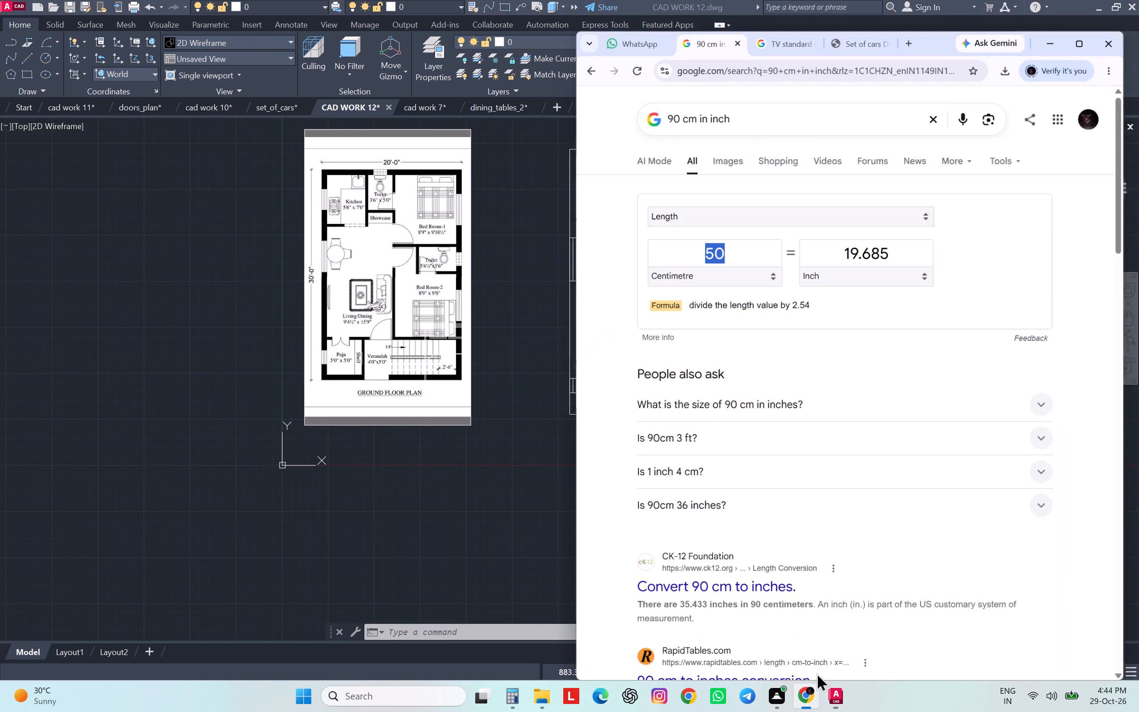
{"action": "left_click", "coordinate": [743, 88]}
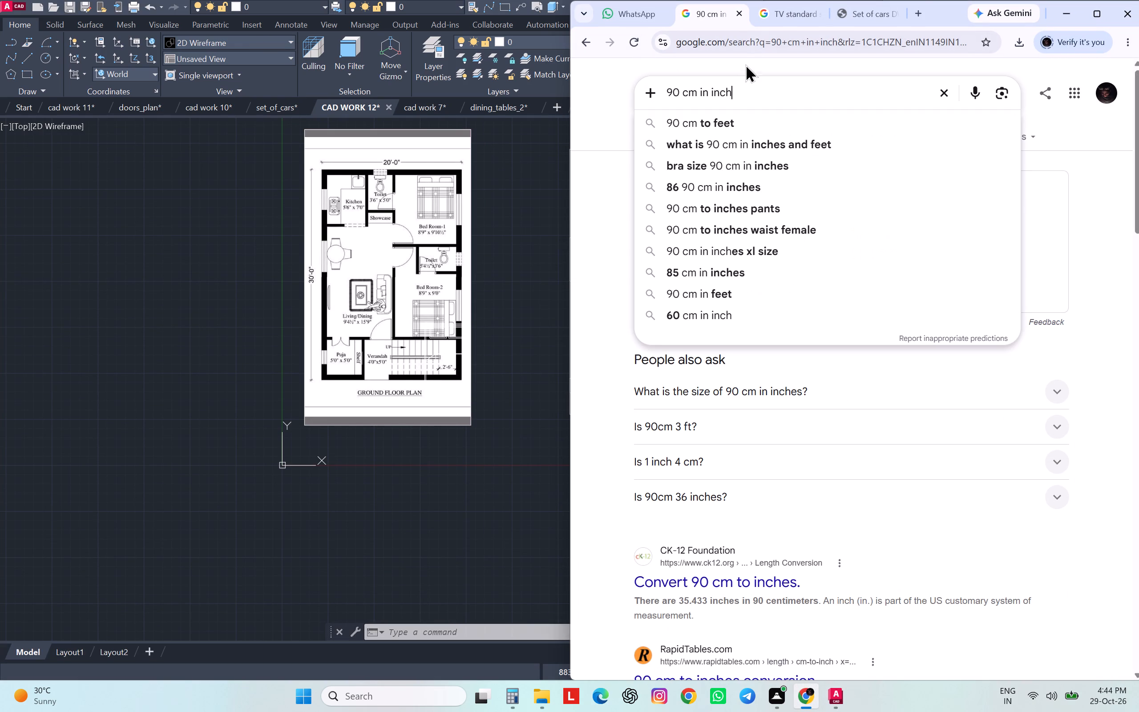
{"action": "left_click", "coordinate": [874, 3]}
{"action": "left_click", "coordinate": [873, 10]}
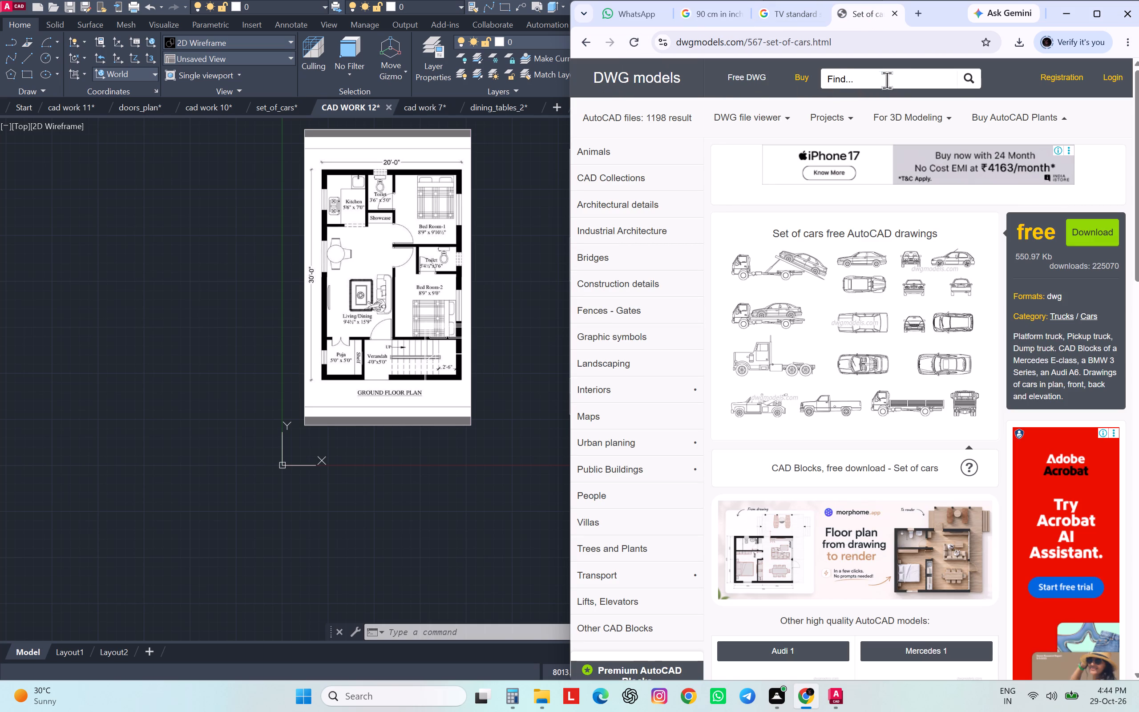
{"action": "left_click_drag", "start_coordinate": [885, 77], "coordinate": [836, 78]}
{"action": "type", "text": "PL"}
{"action": "key", "text": "BackSpace"}
{"action": "key", "text": "BackSpace"}
{"action": "type", "text": "iew of a man sitting"}
{"action": "key", "text": "Return"}
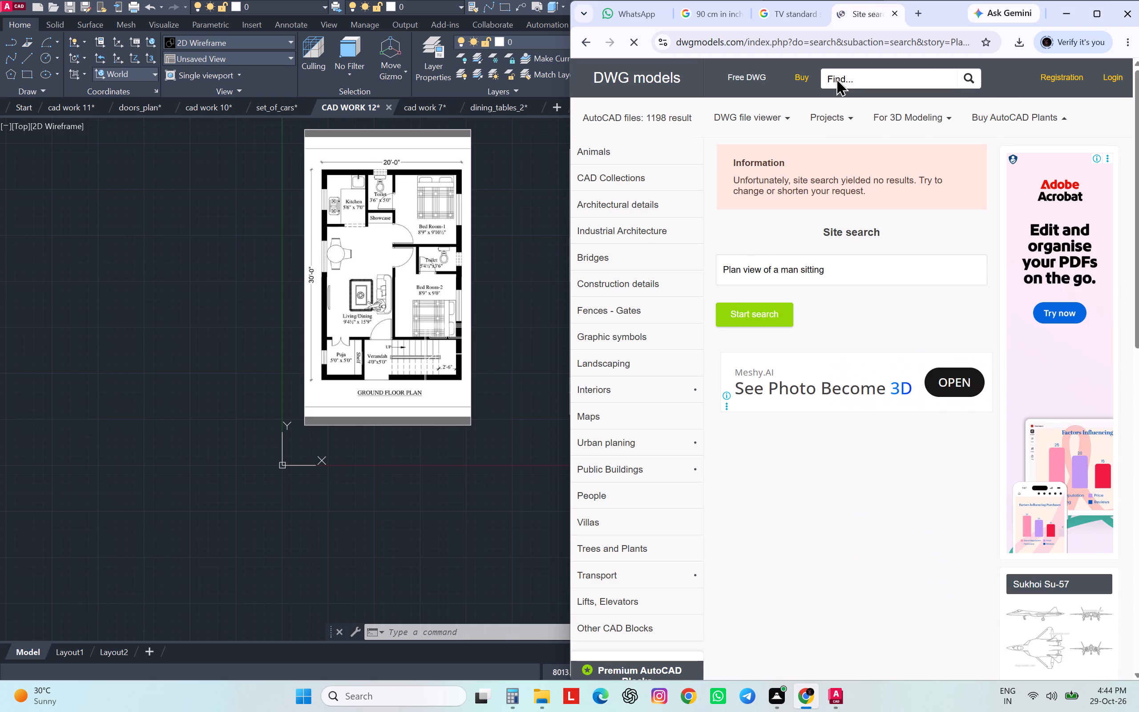
Browse the search page, open the People View Top Pack model, and examine its enlarged preview for a seated figure.
{"action": "scroll", "coordinate": [921, 335], "scroll_direction": "down", "scroll_amount": 1}
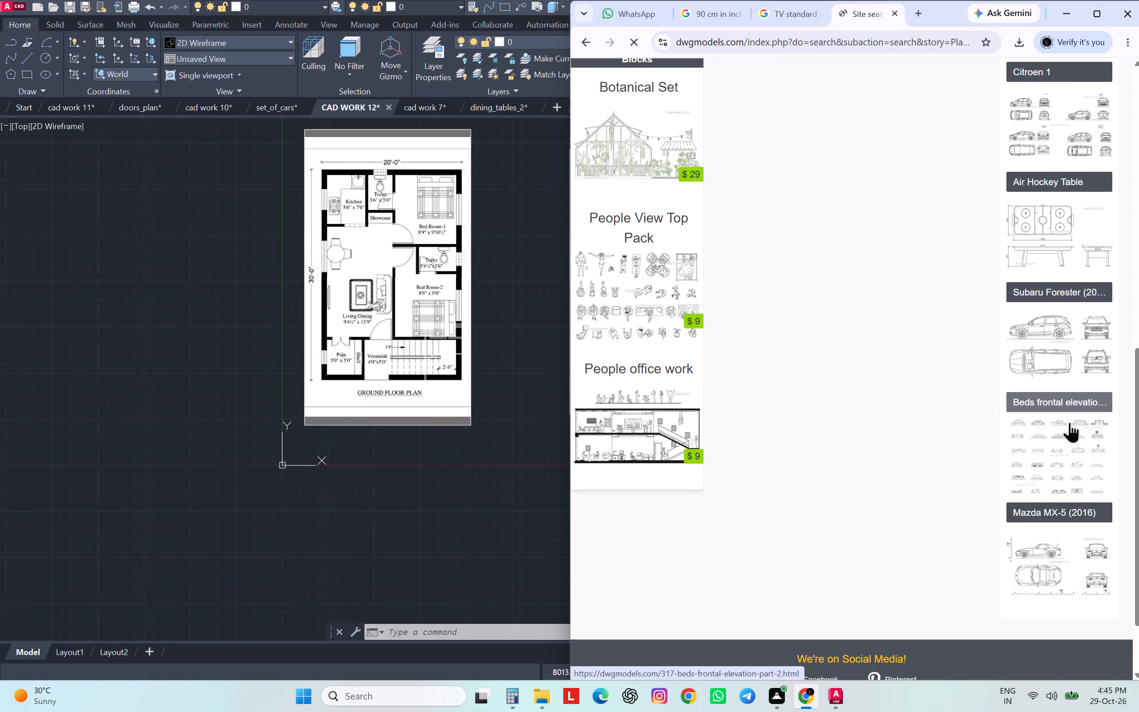
{"action": "scroll", "coordinate": [1069, 422], "scroll_direction": "down", "scroll_amount": 3}
{"action": "scroll", "coordinate": [1069, 422], "scroll_direction": "up", "scroll_amount": 3}
{"action": "scroll", "coordinate": [1069, 422], "scroll_direction": "down", "scroll_amount": 1}
{"action": "scroll", "coordinate": [1069, 422], "scroll_direction": "up", "scroll_amount": 2}
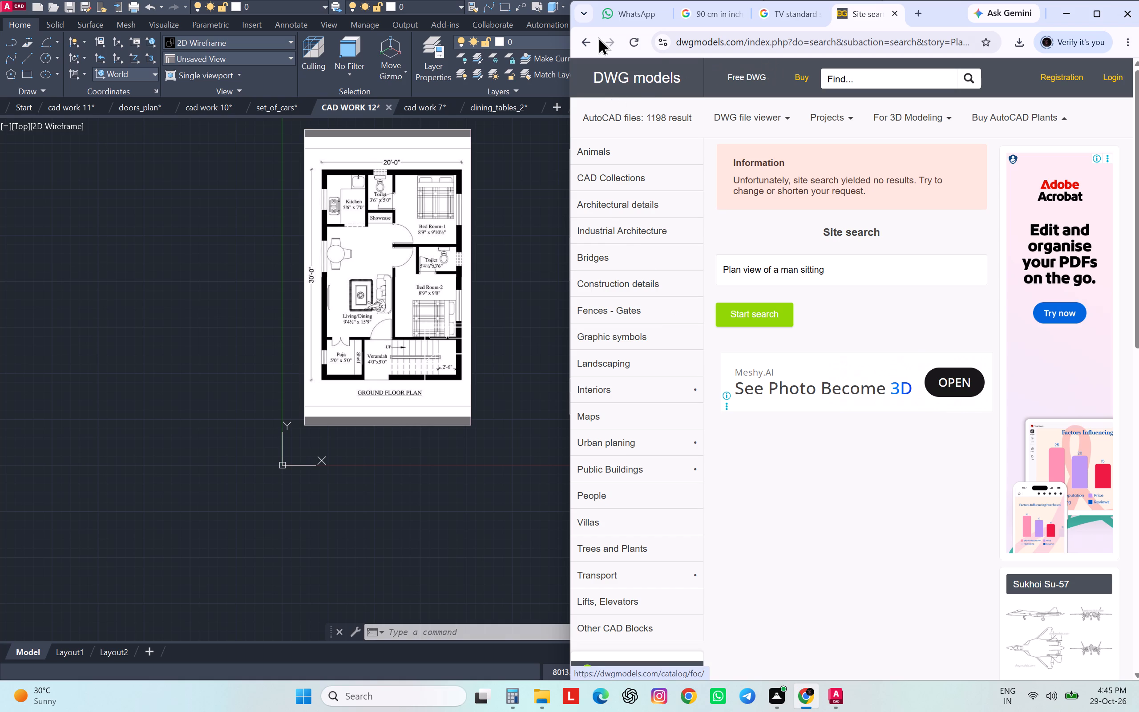
{"action": "scroll", "coordinate": [809, 376], "scroll_direction": "down", "scroll_amount": 3}
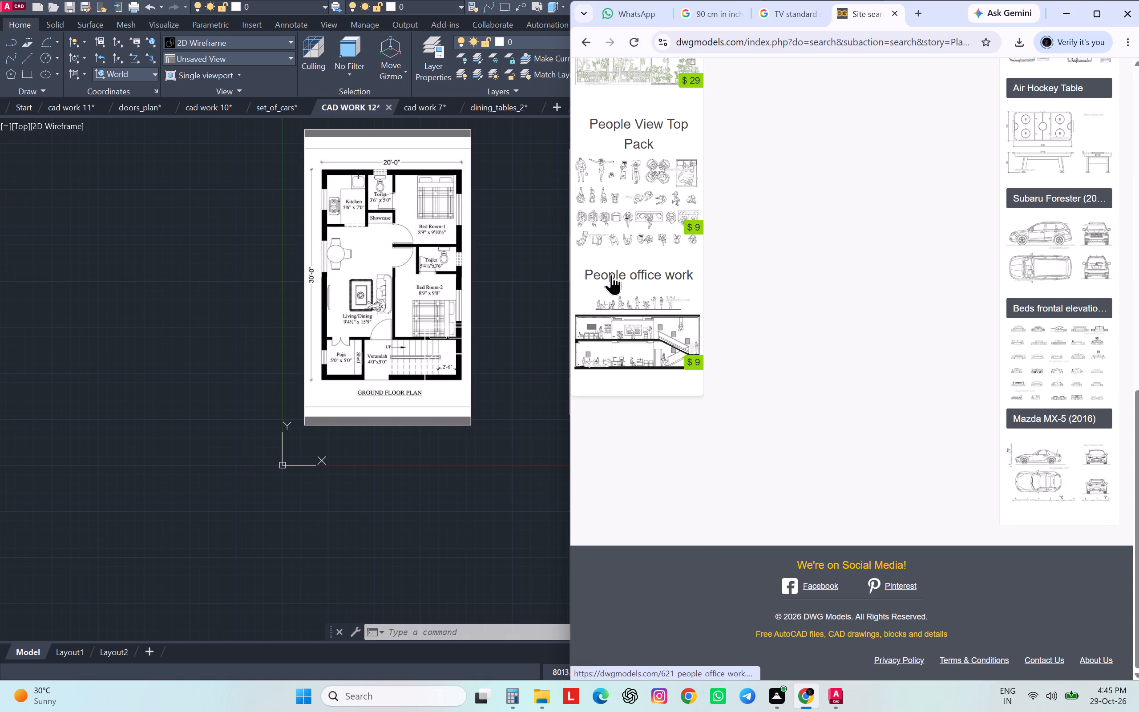
{"action": "left_click", "coordinate": [642, 214]}
{"action": "double_click", "coordinate": [622, 199]}
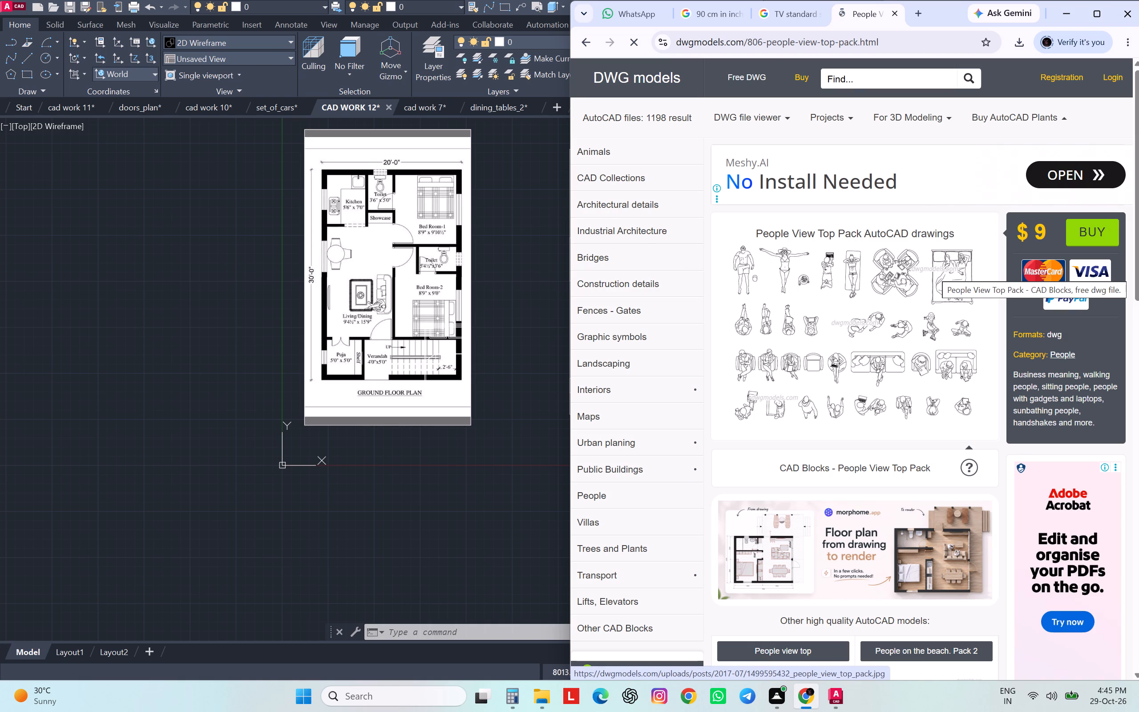
{"action": "left_click", "coordinate": [883, 363]}
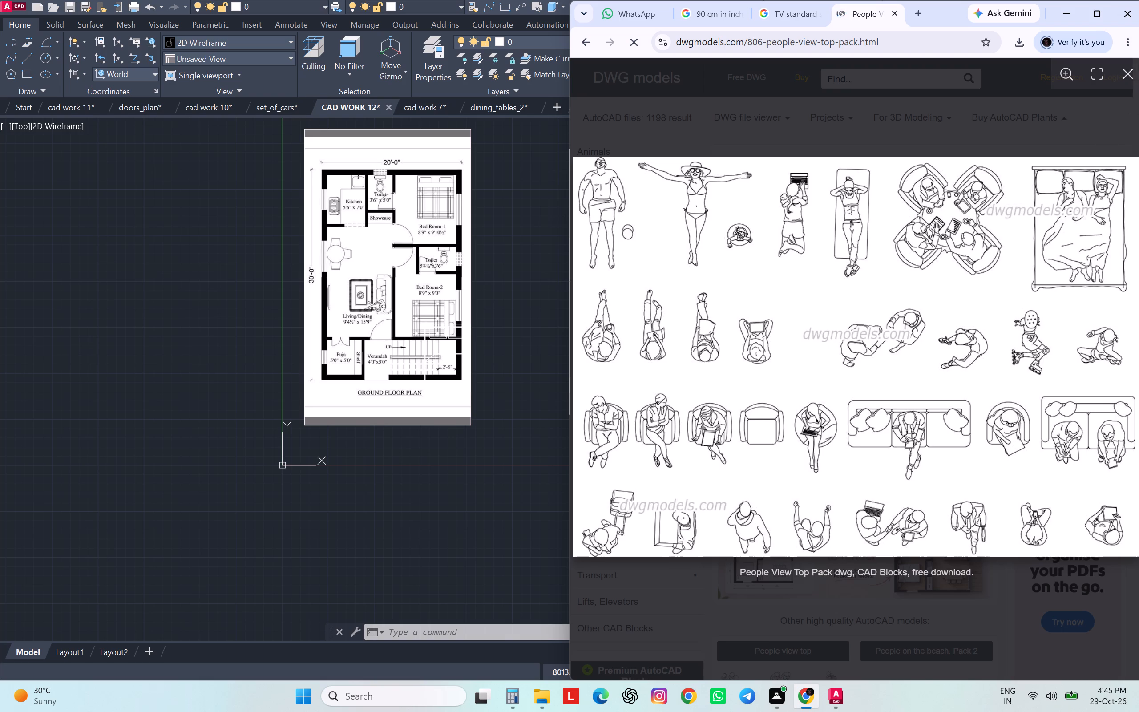
{"action": "left_click", "coordinate": [1132, 67]}
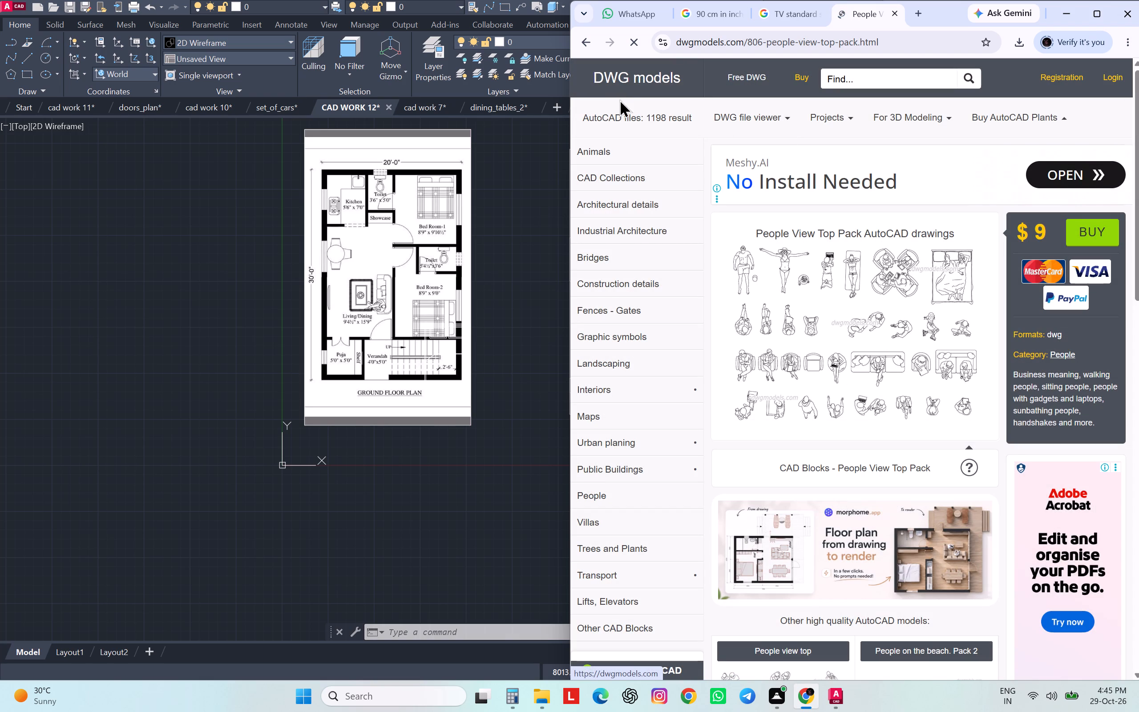
Return to the Google results and search for "plan view a man sitting on a sofa autocad block free download".
{"action": "left_click", "coordinate": [580, 41]}
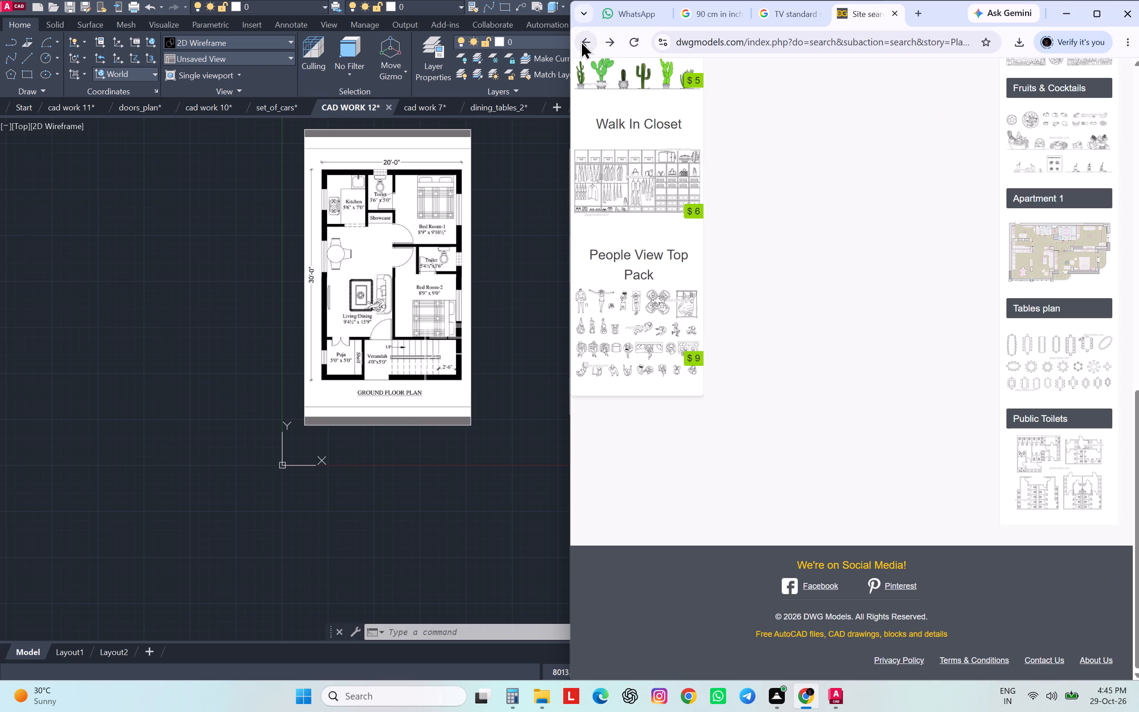
{"action": "left_click", "coordinate": [586, 42]}
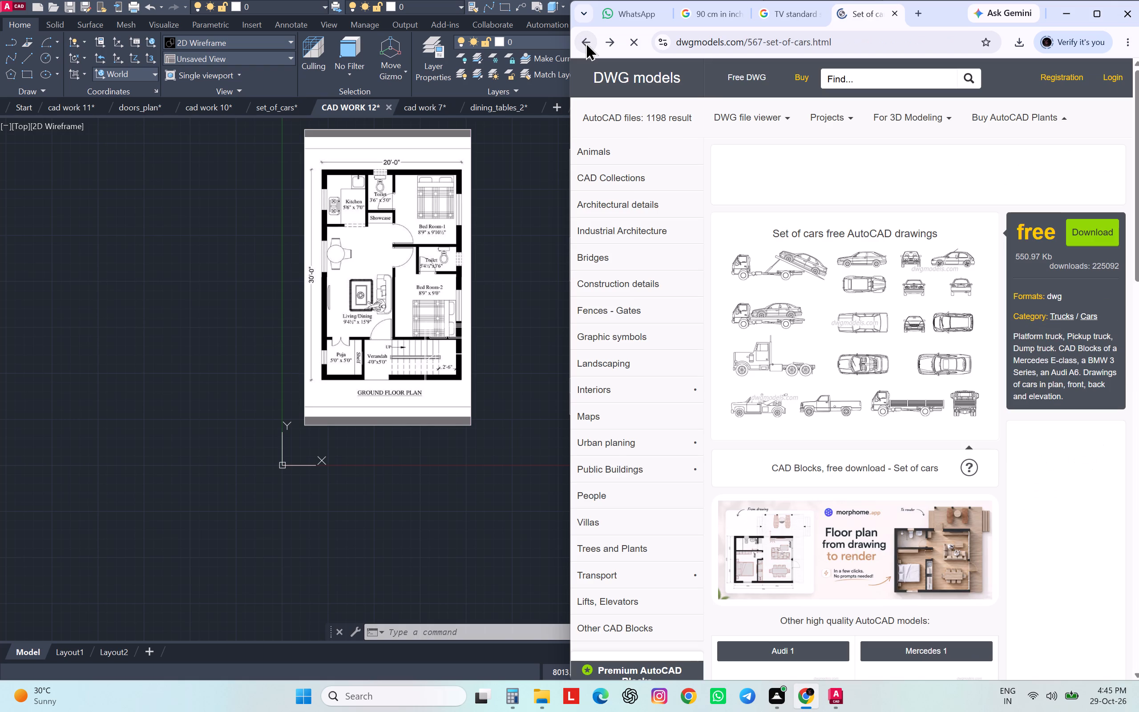
{"action": "left_click", "coordinate": [586, 42]}
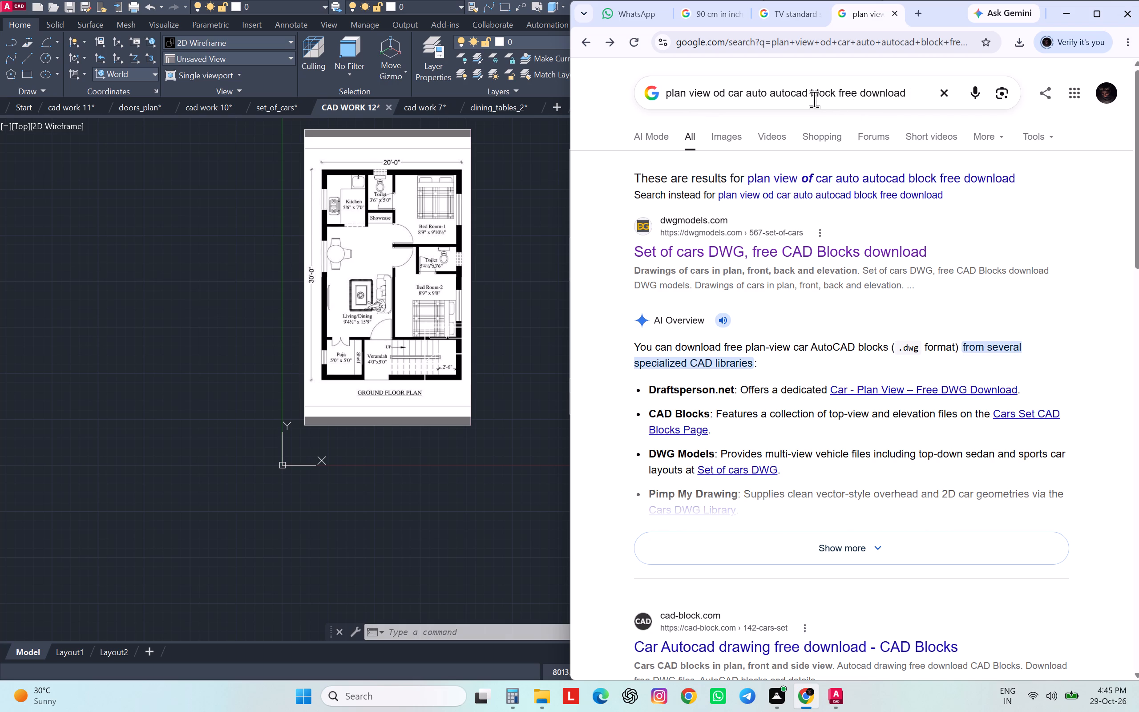
{"action": "left_click", "coordinate": [768, 92]}
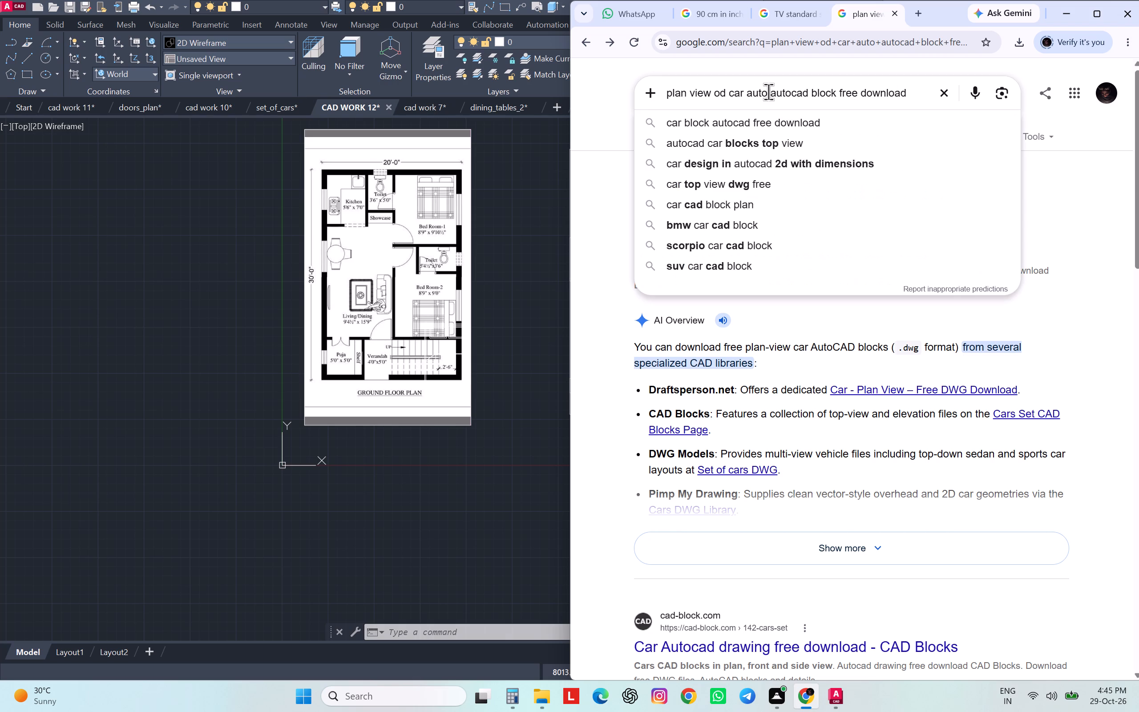
{"action": "key", "text": "BackSpace"}
{"action": "key", "text": "BackSpace"}
{"action": "key", "text": "BackSpace"}
{"action": "key", "text": "BackSpace"}
{"action": "key", "text": "BackSpace"}
{"action": "key", "text": "BackSpace"}
{"action": "key", "text": "BackSpace"}
{"action": "key", "text": "BackSpace"}
{"action": "key", "text": "BackSpace"}
{"action": "key", "text": "BackSpace"}
{"action": "key", "text": "BackSpace"}
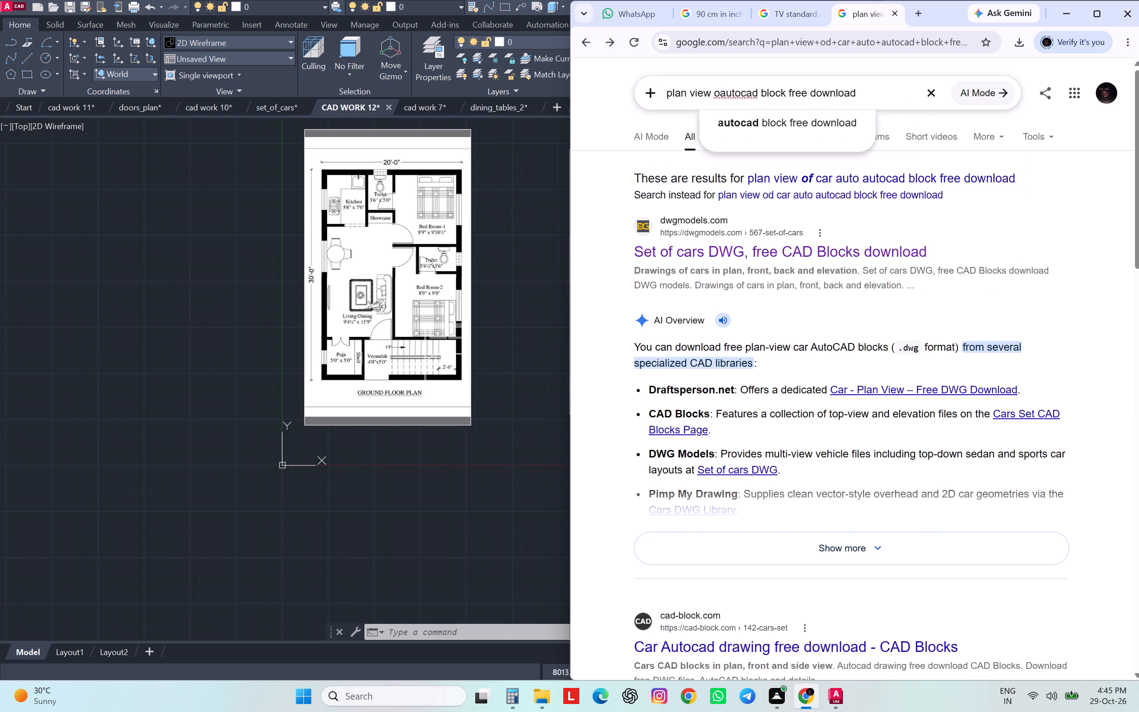
{"action": "key", "text": "BackSpace"}
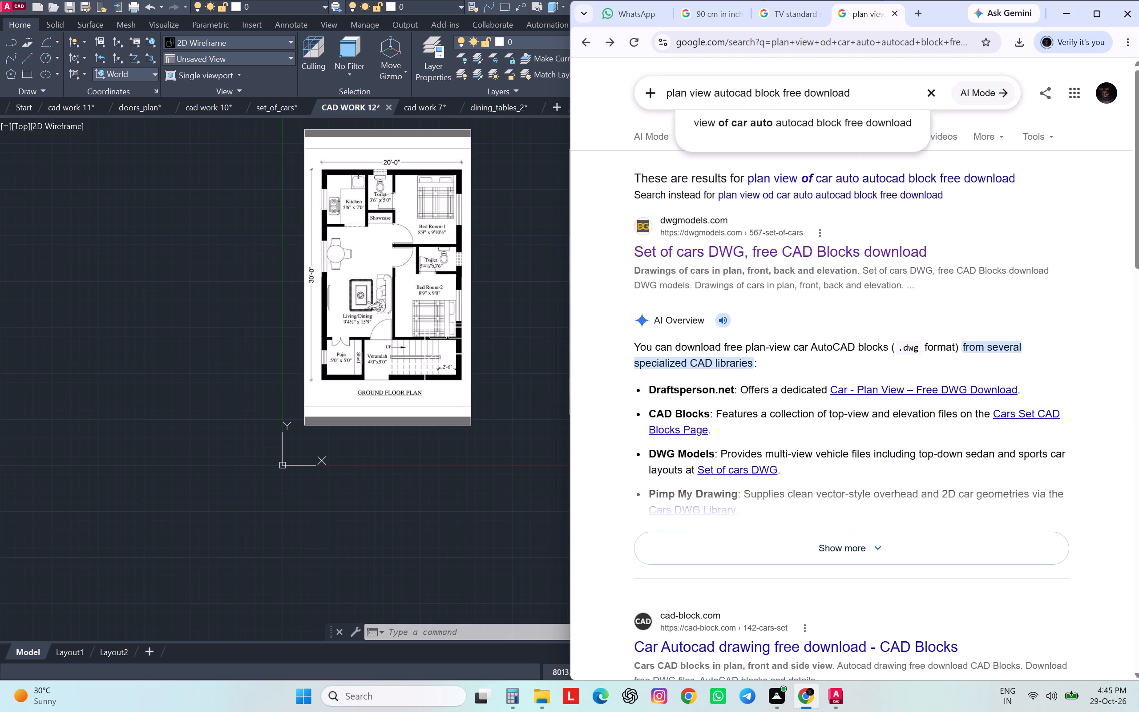
{"action": "type", "text": "a man"}
{"action": "key", "text": "space"}
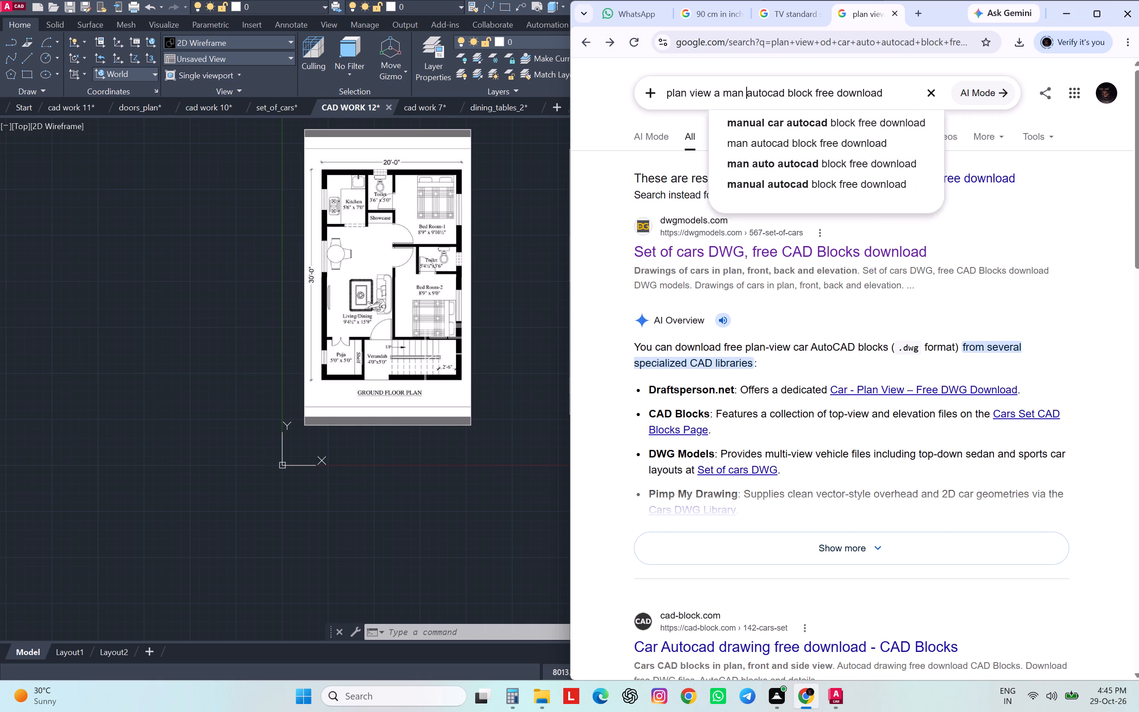
{"action": "type", "text": "sitting in"}
{"action": "key", "text": "space"}
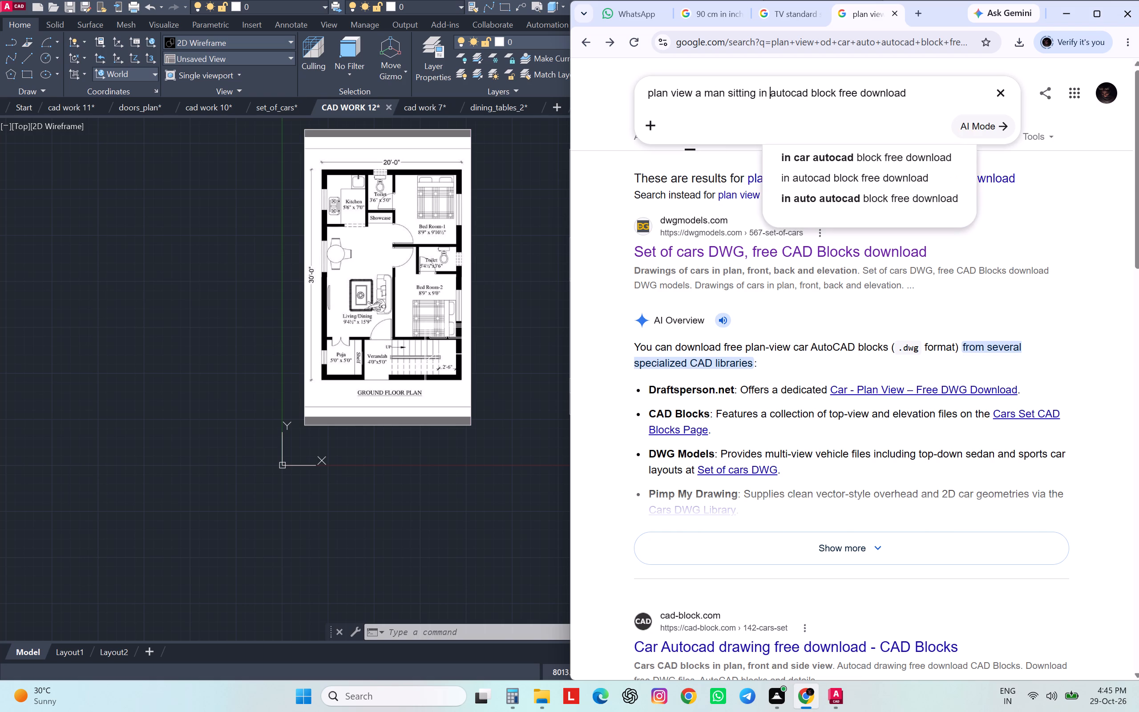
{"action": "key", "text": "BackSpace"}
{"action": "key", "text": "BackSpace"}
{"action": "type", "text": "on a sofa"}
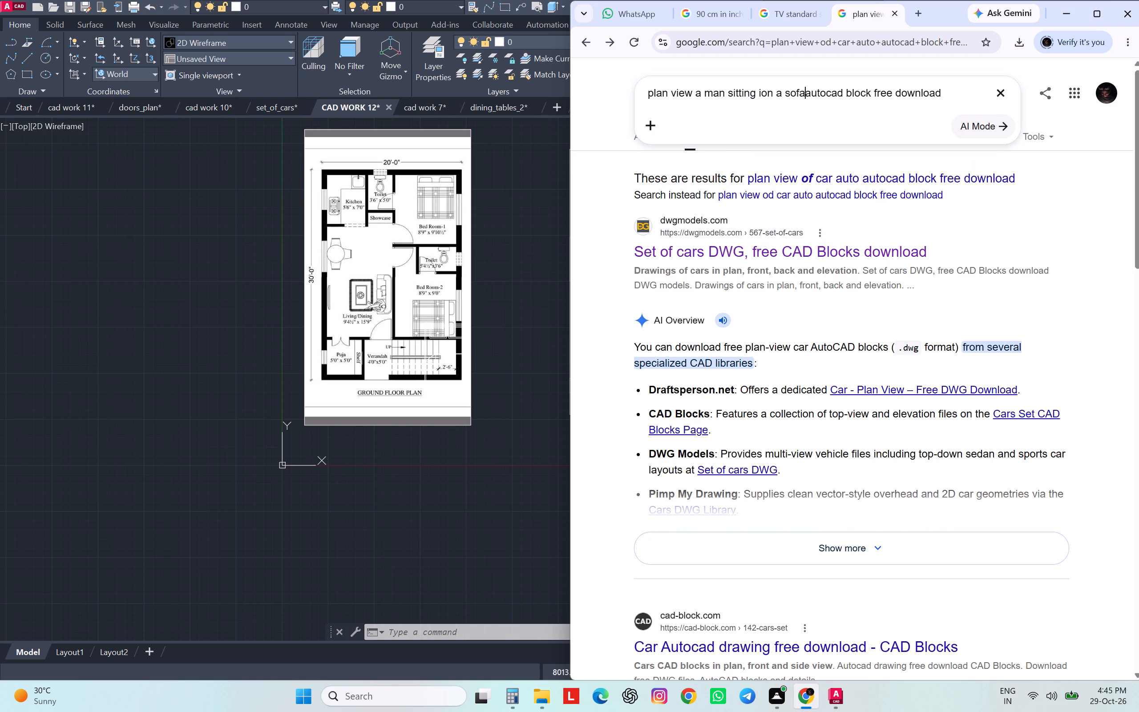
{"action": "key", "text": "space"}
{"action": "key", "text": "Return"}
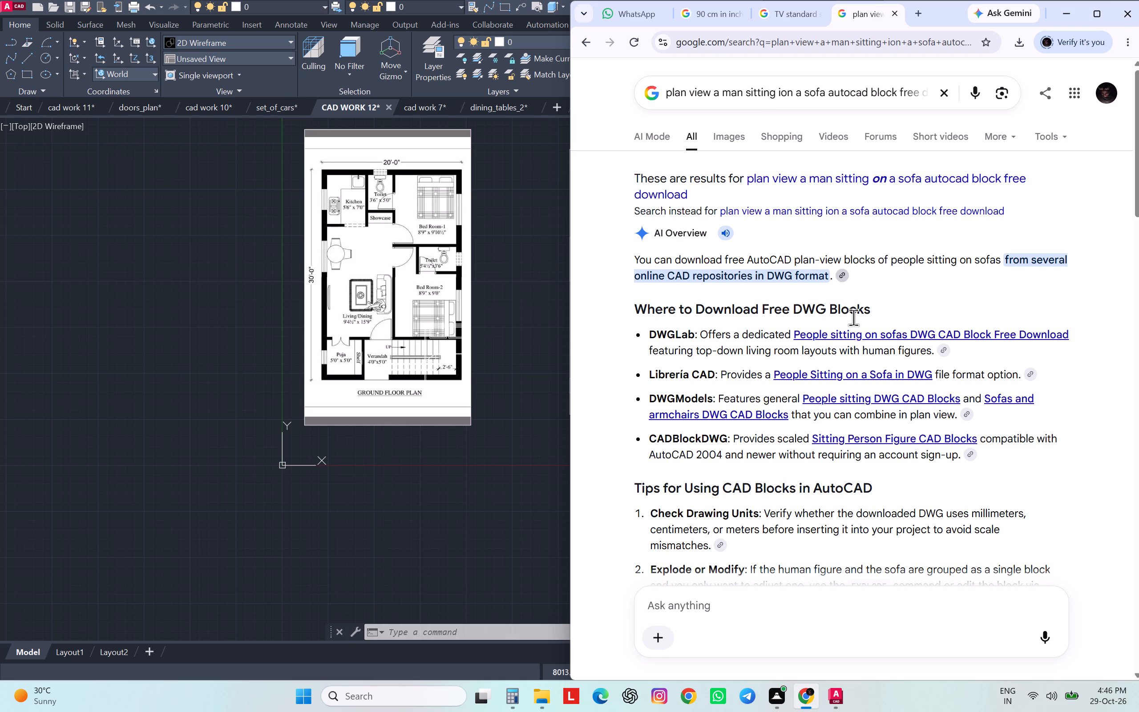
Open the DWGLab result "People sitting on sofas" and look through its page for a usable block.
{"action": "left_click", "coordinate": [859, 334]}
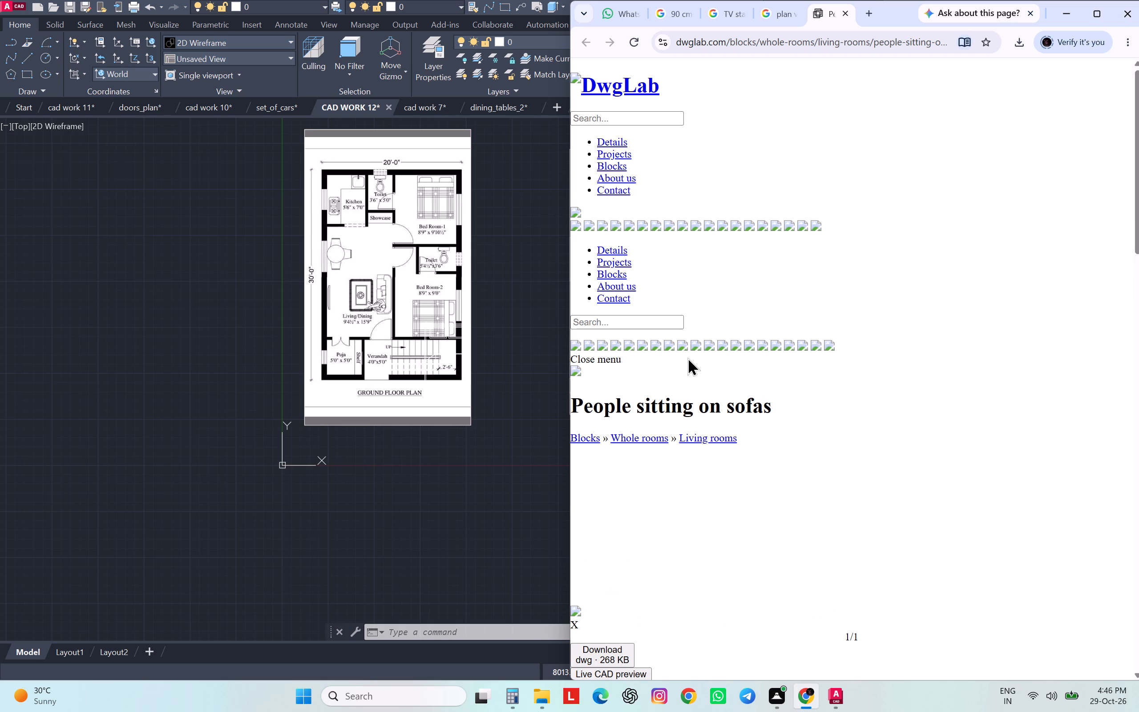
{"action": "scroll", "coordinate": [687, 357], "scroll_direction": "down", "scroll_amount": 3}
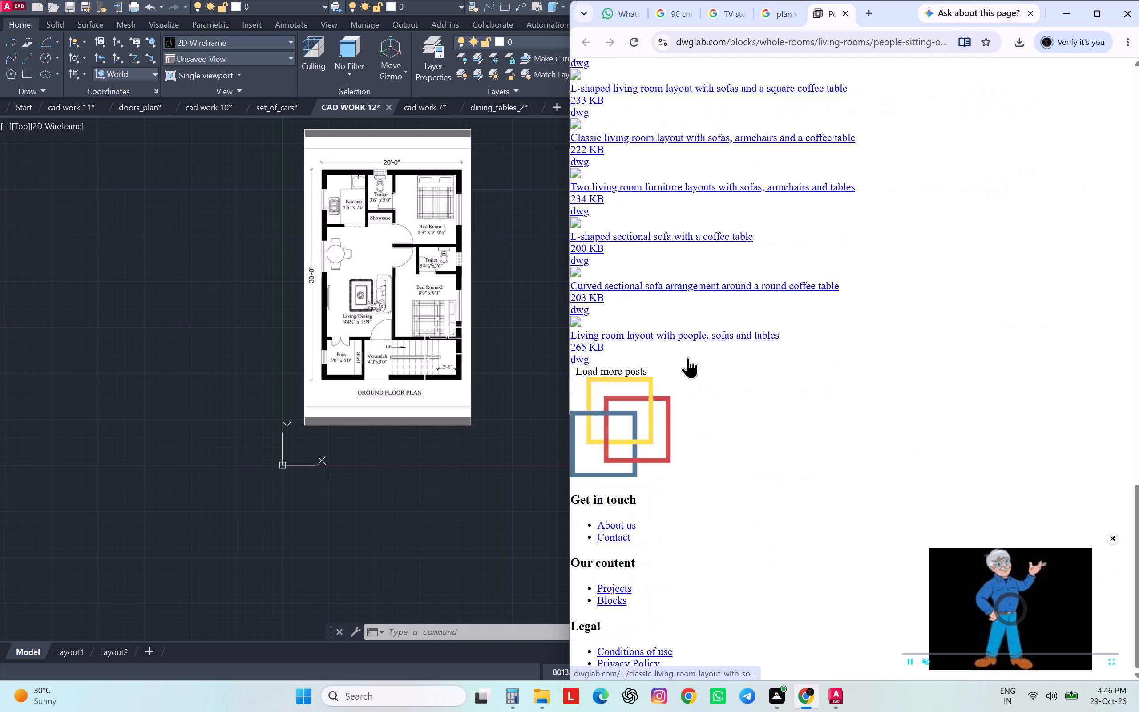
{"action": "scroll", "coordinate": [687, 357], "scroll_direction": "up", "scroll_amount": 3}
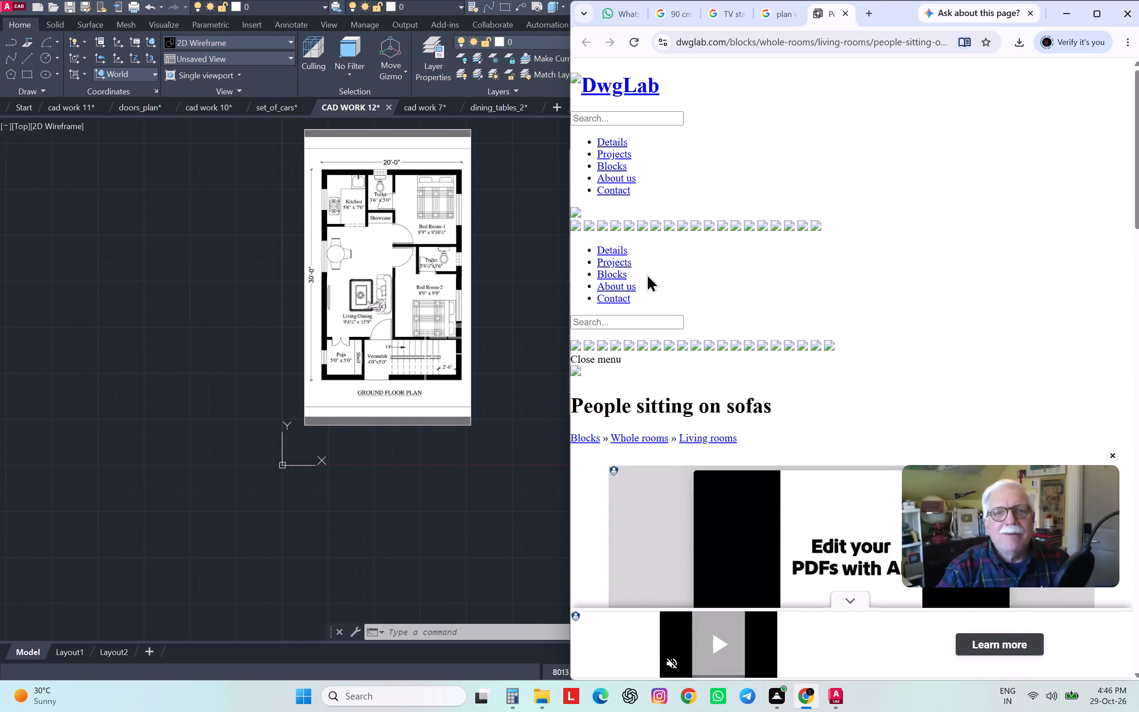
{"action": "left_click", "coordinate": [579, 42]}
{"action": "left_click", "coordinate": [579, 42]}
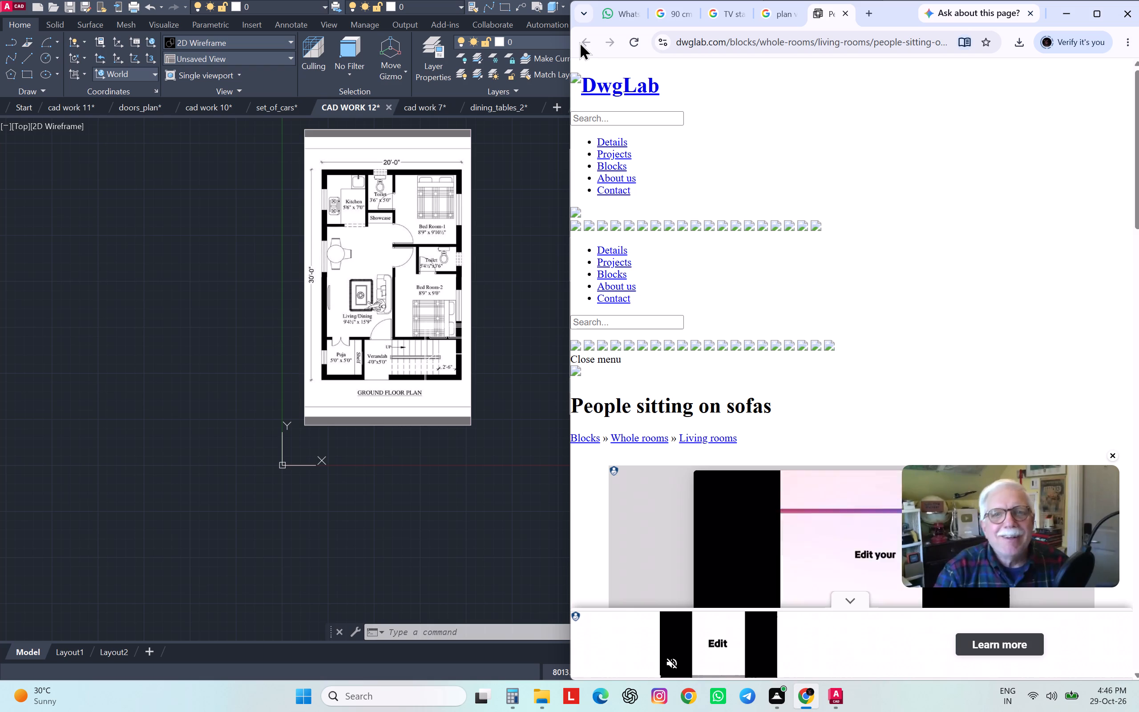
{"action": "scroll", "coordinate": [838, 208], "scroll_direction": "down", "scroll_amount": 2}
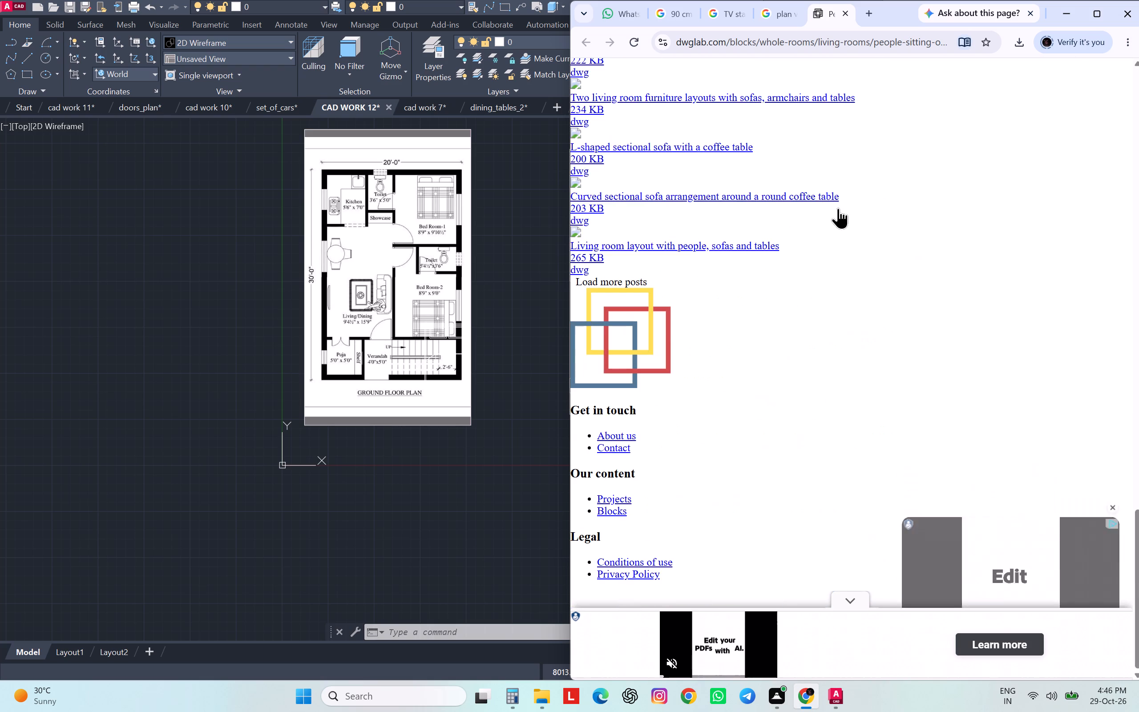
{"action": "scroll", "coordinate": [838, 208], "scroll_direction": "up", "scroll_amount": 2}
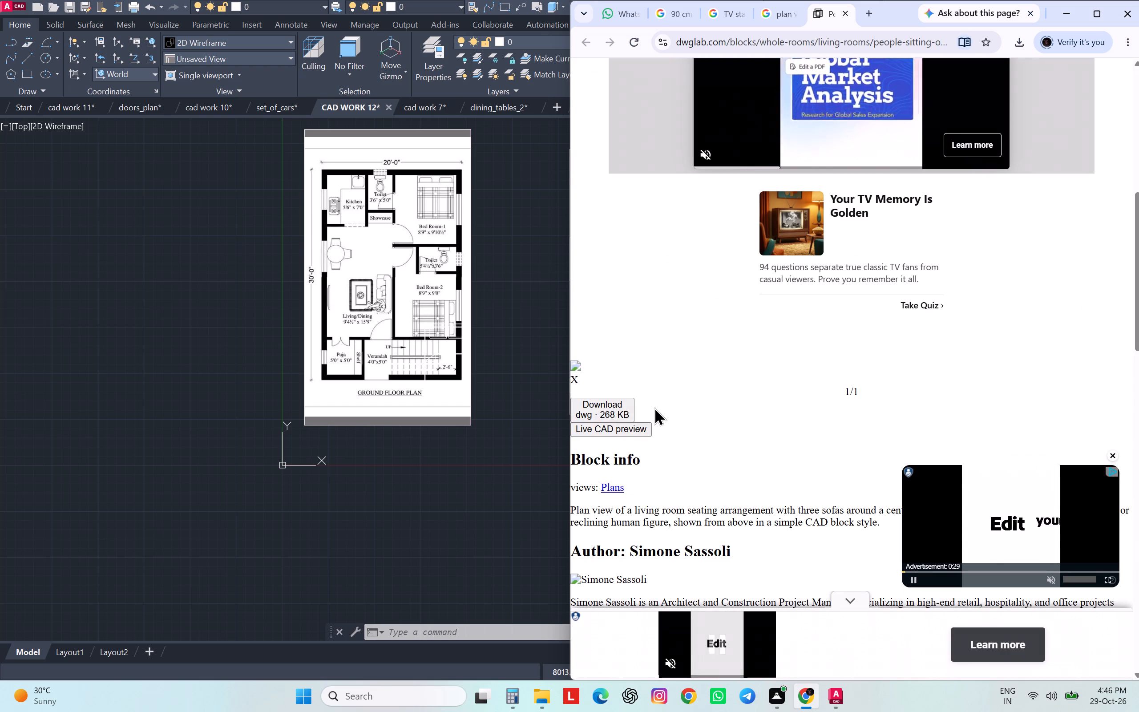
{"action": "scroll", "coordinate": [654, 407], "scroll_direction": "up", "scroll_amount": 2}
{"action": "double_click", "coordinate": [576, 40]}
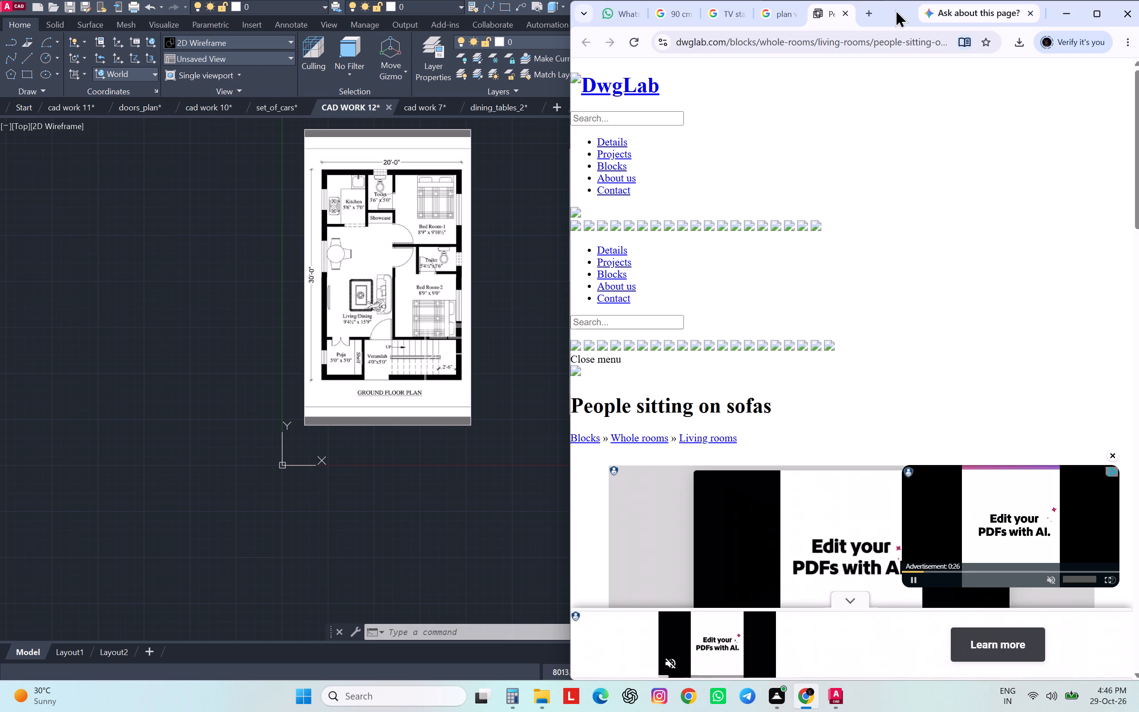
Go back to the Google results and open Librería CAD's "People Sitting on a Sofa in DWG" page.
{"action": "left_click", "coordinate": [788, 18]}
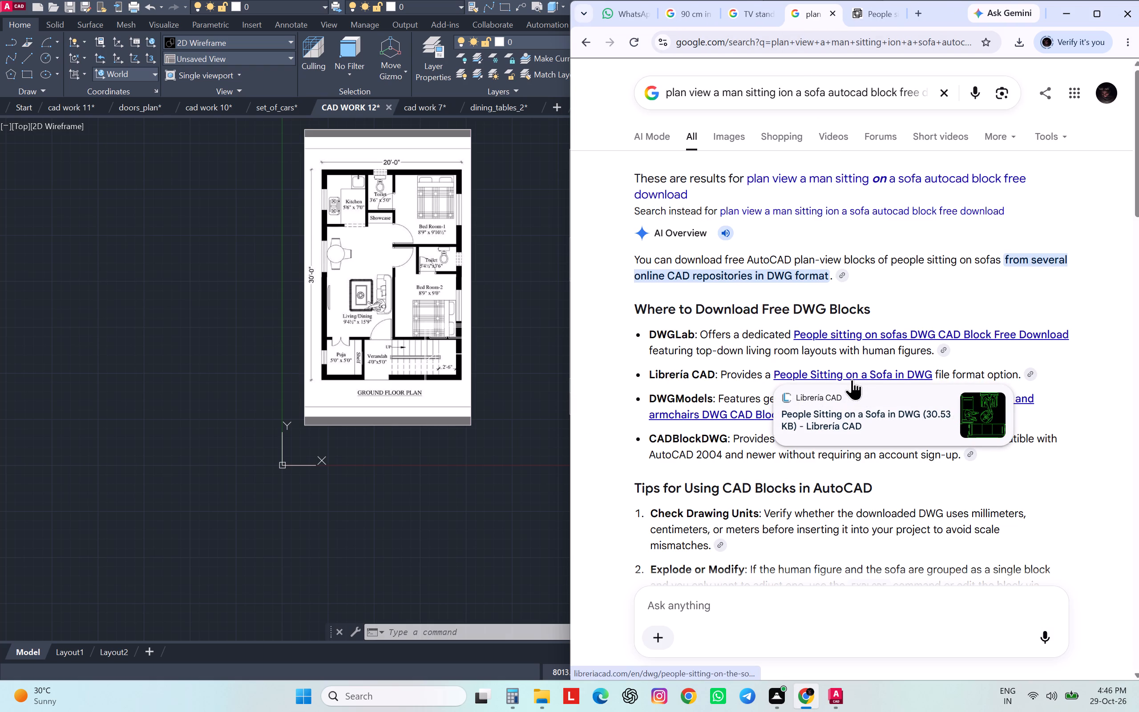
{"action": "left_click_drag", "start_coordinate": [856, 374], "coordinate": [860, 377]}
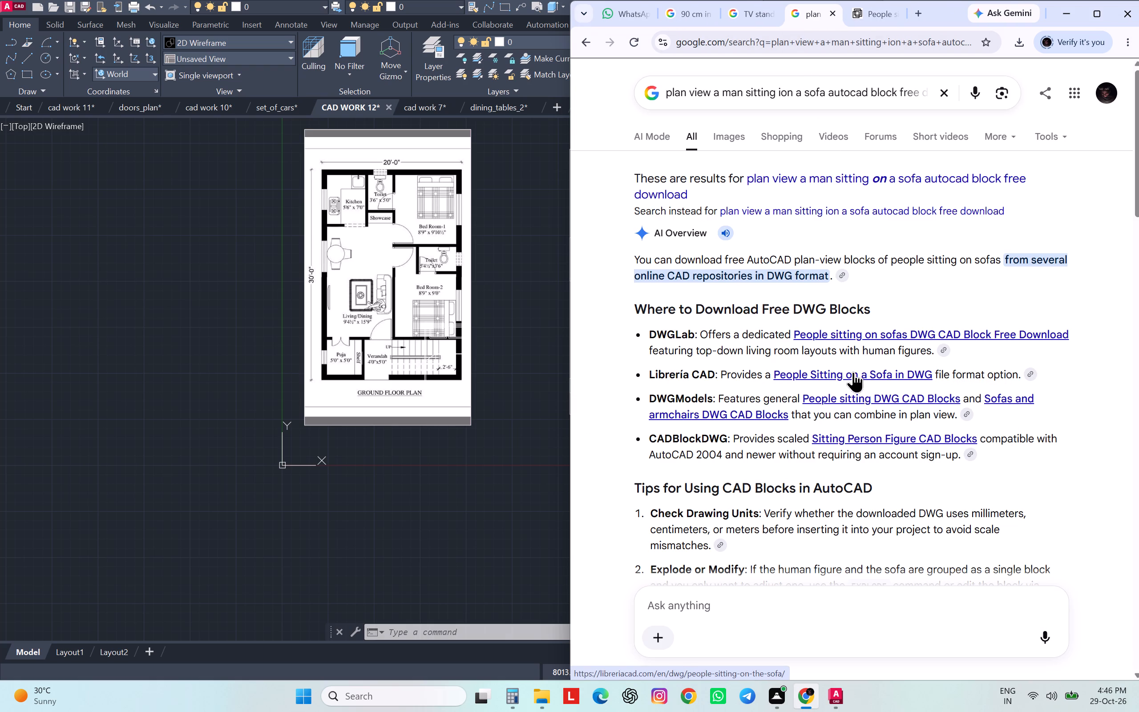
{"action": "left_click", "coordinate": [853, 372]}
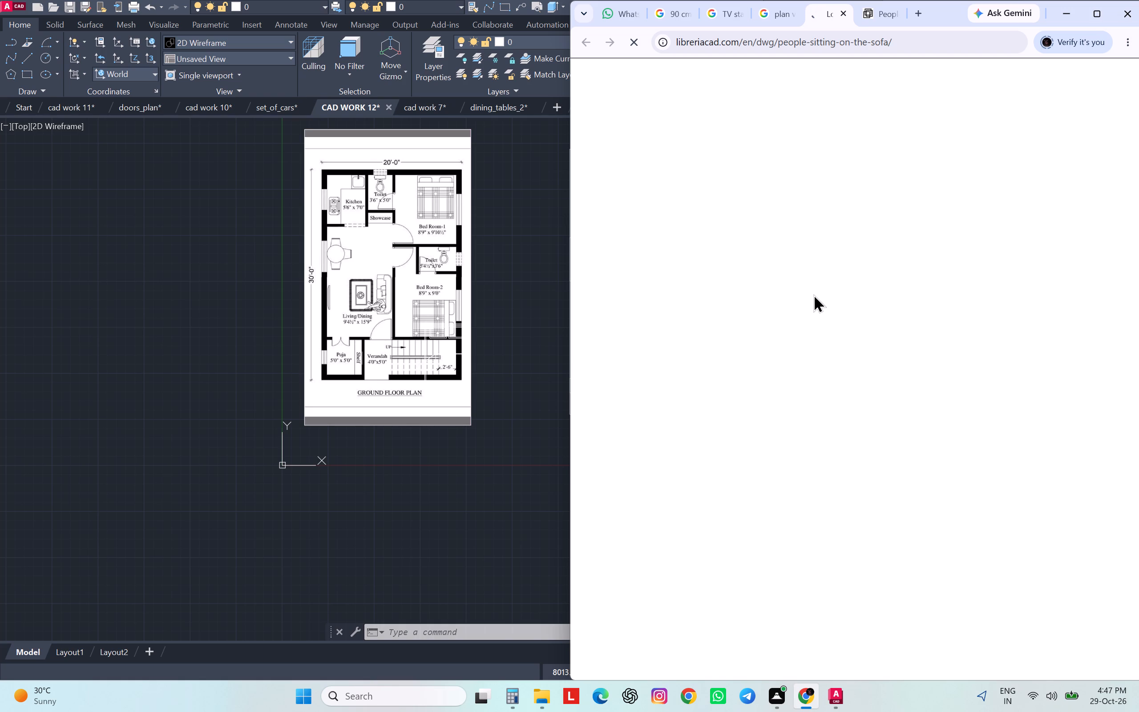
{"action": "scroll", "coordinate": [732, 191], "scroll_direction": "down", "scroll_amount": 3}
{"action": "scroll", "coordinate": [732, 191], "scroll_direction": "up", "scroll_amount": 3}
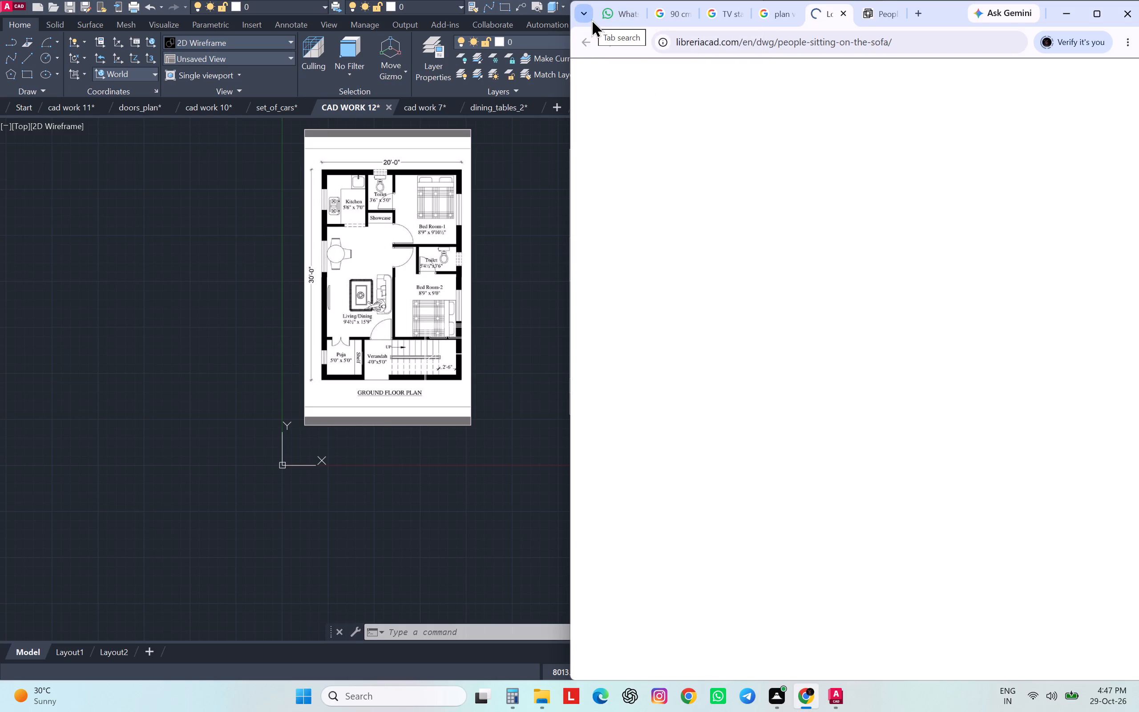
Open the DWGModels "Sofas and armchairs" result from the Google results and look through its drawings and related models for a seated figure.
{"action": "left_click", "coordinate": [823, 9]}
{"action": "left_click", "coordinate": [787, 11]}
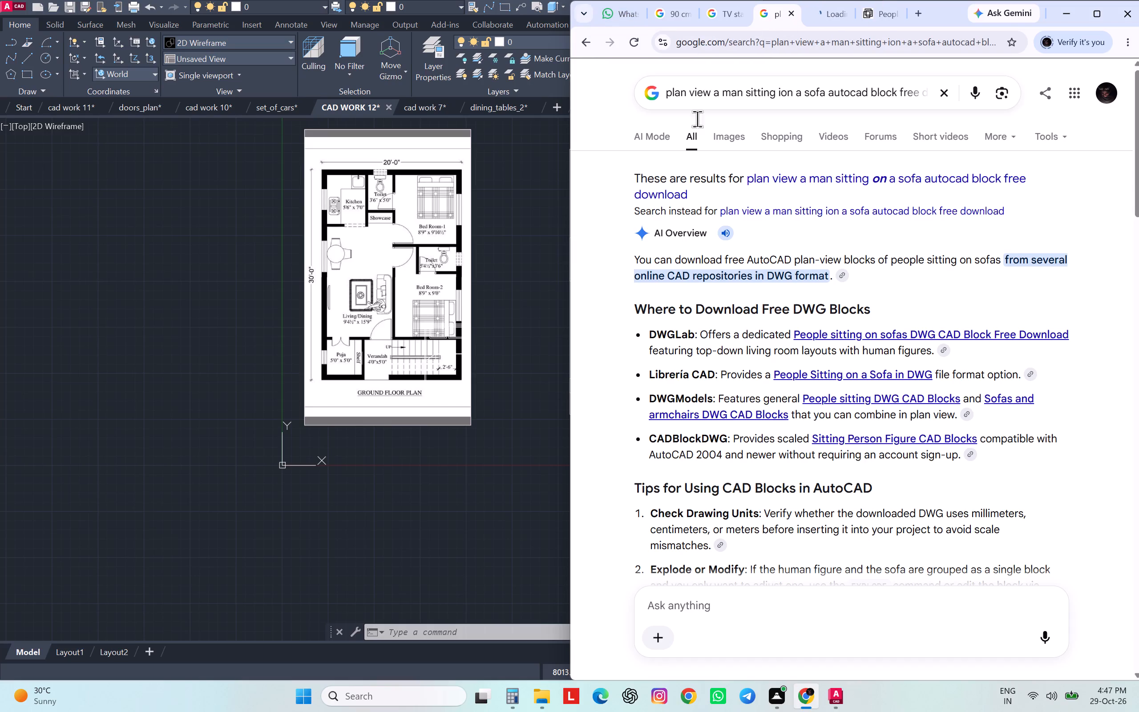
{"action": "left_click", "coordinate": [724, 417]}
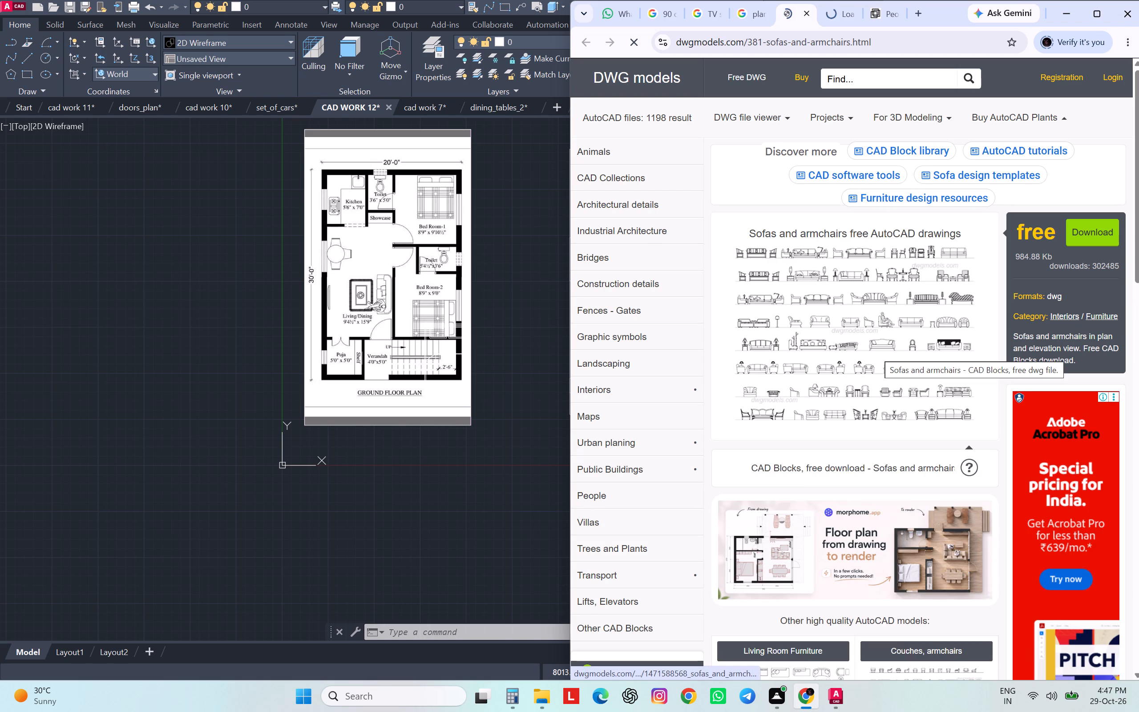
{"action": "scroll", "coordinate": [878, 351], "scroll_direction": "down", "scroll_amount": 2}
{"action": "scroll", "coordinate": [879, 351], "scroll_direction": "up", "scroll_amount": 2}
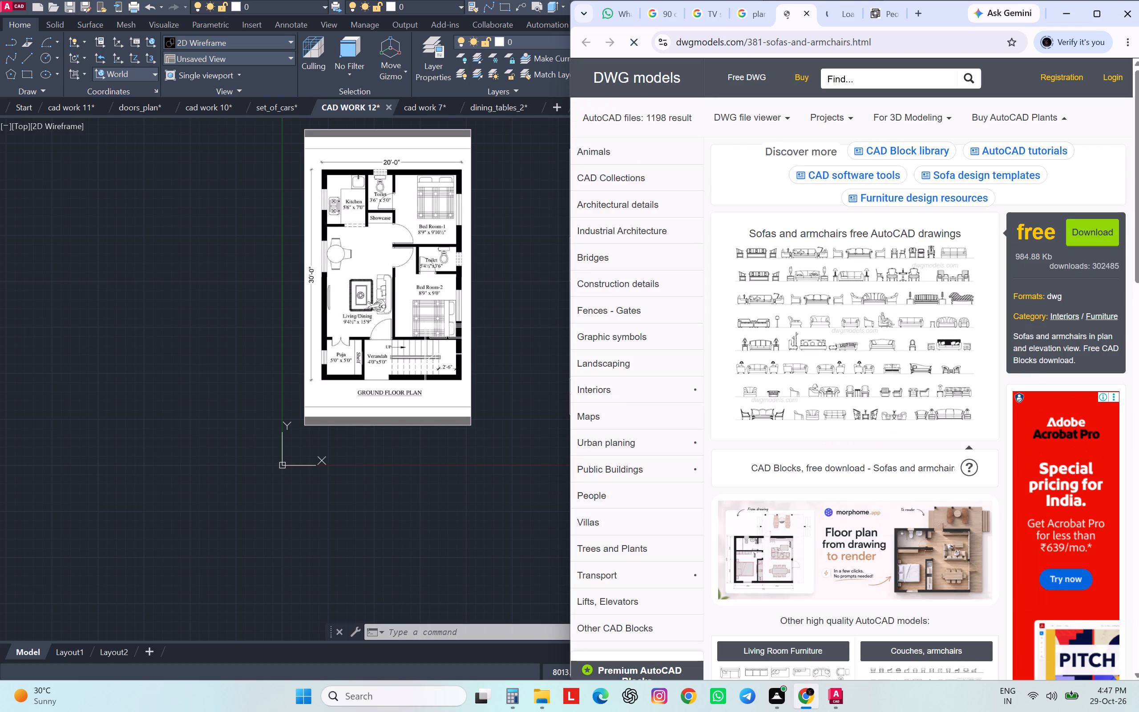
{"action": "scroll", "coordinate": [879, 351], "scroll_direction": "down", "scroll_amount": 1}
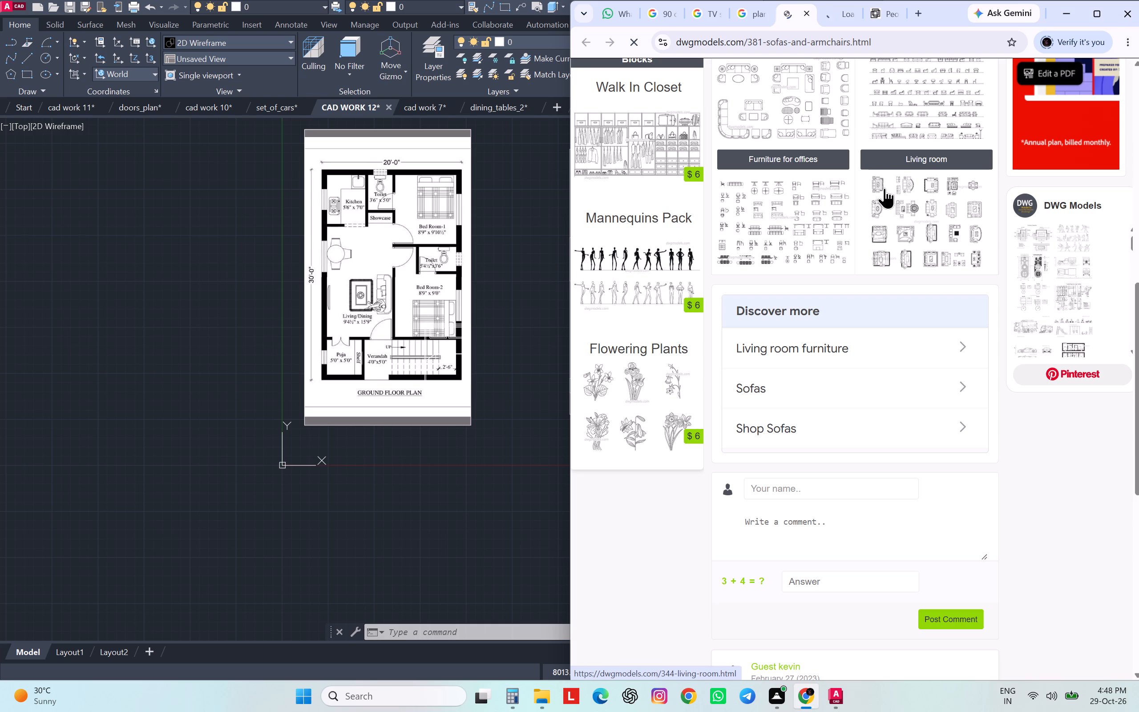
{"action": "scroll", "coordinate": [884, 188], "scroll_direction": "up", "scroll_amount": 1}
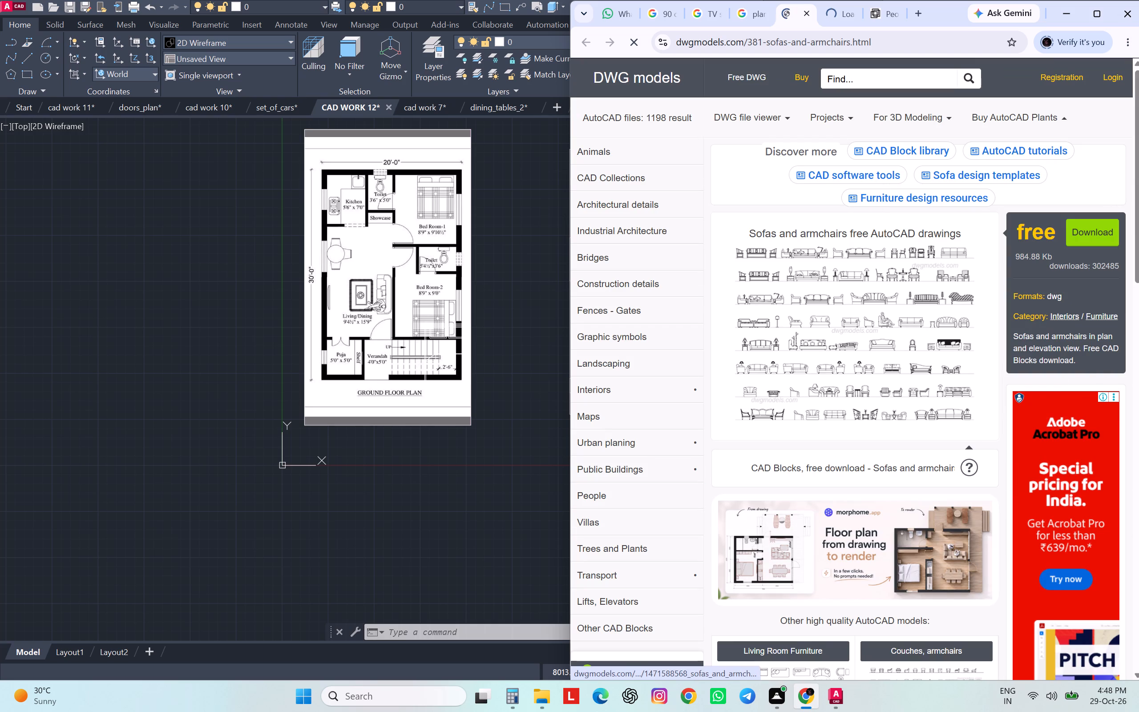
{"action": "left_click_drag", "start_coordinate": [1134, 278], "coordinate": [1133, 325]}
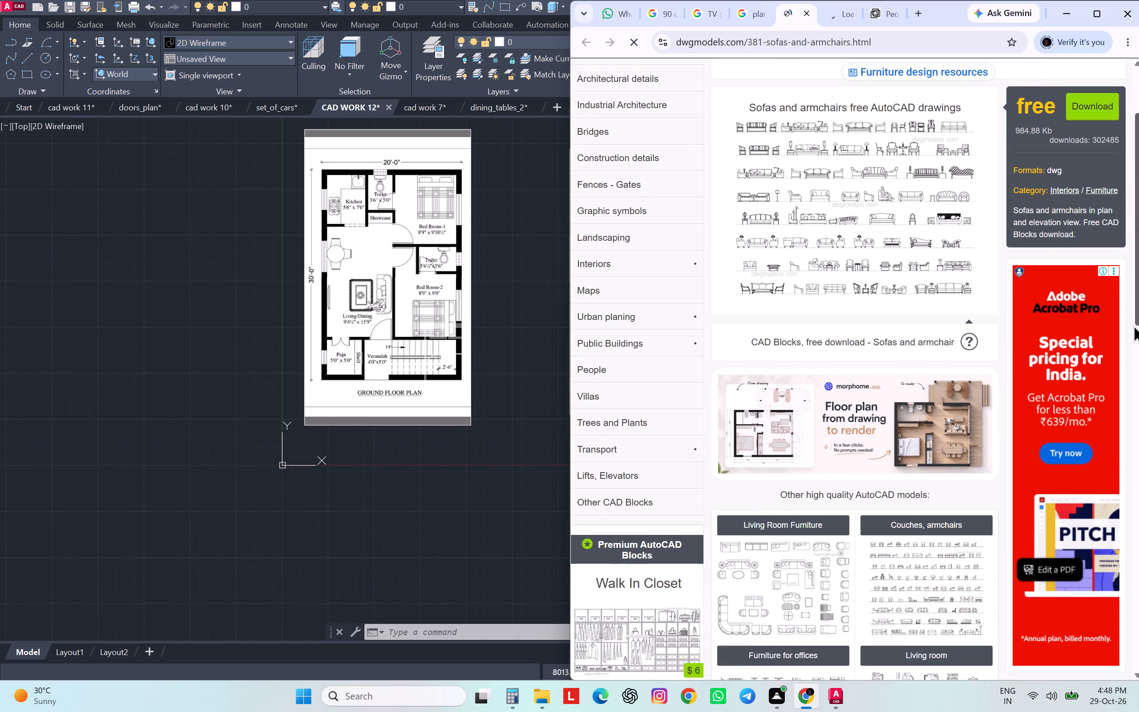
{"action": "left_click_drag", "start_coordinate": [1133, 325], "coordinate": [1133, 443]}
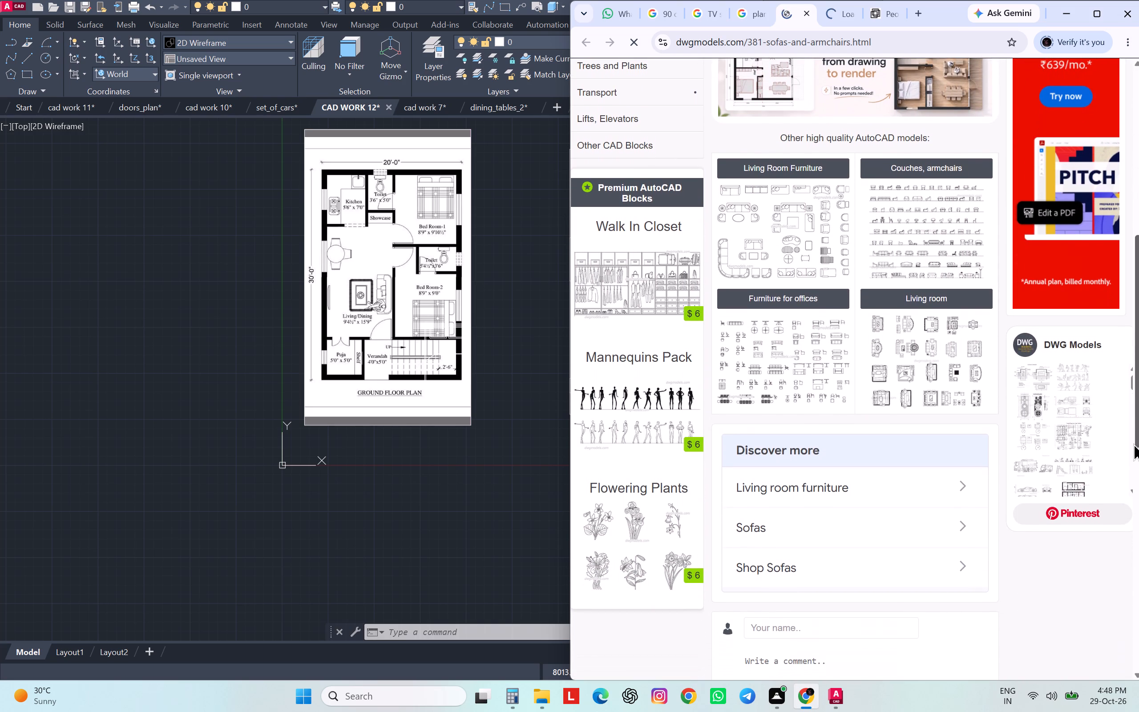
{"action": "left_click_drag", "start_coordinate": [1133, 443], "coordinate": [1130, 445]}
Open a Pinterest pin from the DWG Models preview, look through it and its related pins, and close that page.
{"action": "left_click", "coordinate": [1068, 439]}
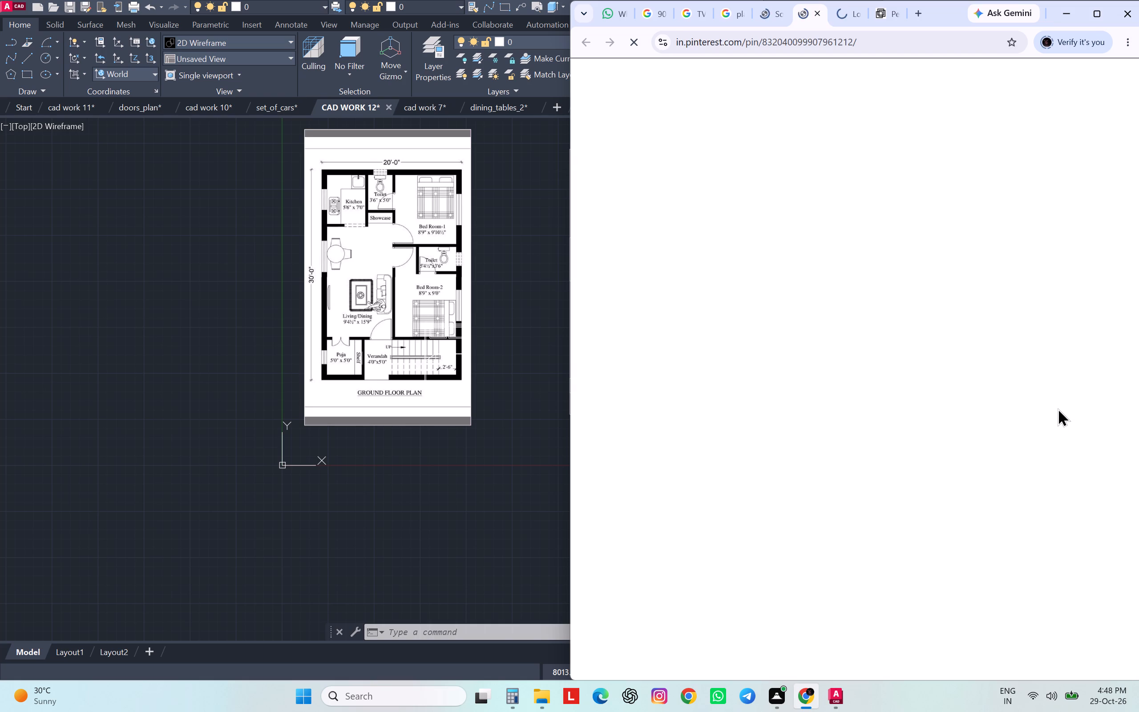
{"action": "scroll", "coordinate": [882, 426], "scroll_direction": "down", "scroll_amount": 2}
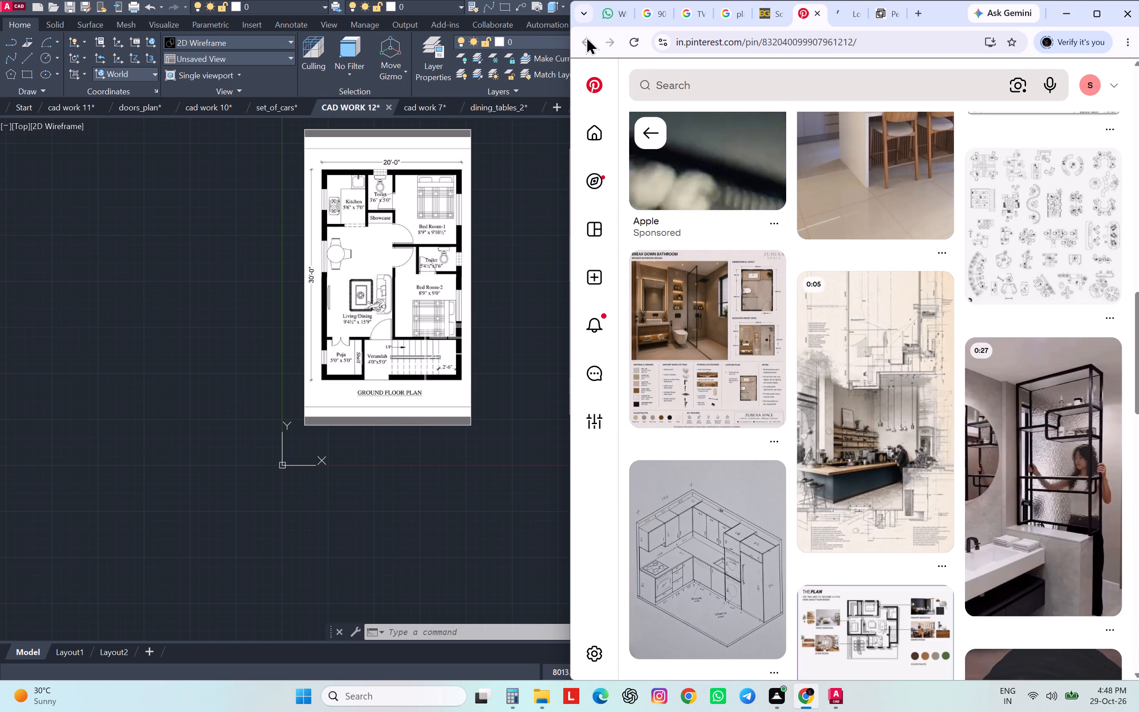
{"action": "scroll", "coordinate": [874, 293], "scroll_direction": "up", "scroll_amount": 5}
{"action": "scroll", "coordinate": [874, 293], "scroll_direction": "down", "scroll_amount": 2}
{"action": "scroll", "coordinate": [874, 293], "scroll_direction": "up", "scroll_amount": 3}
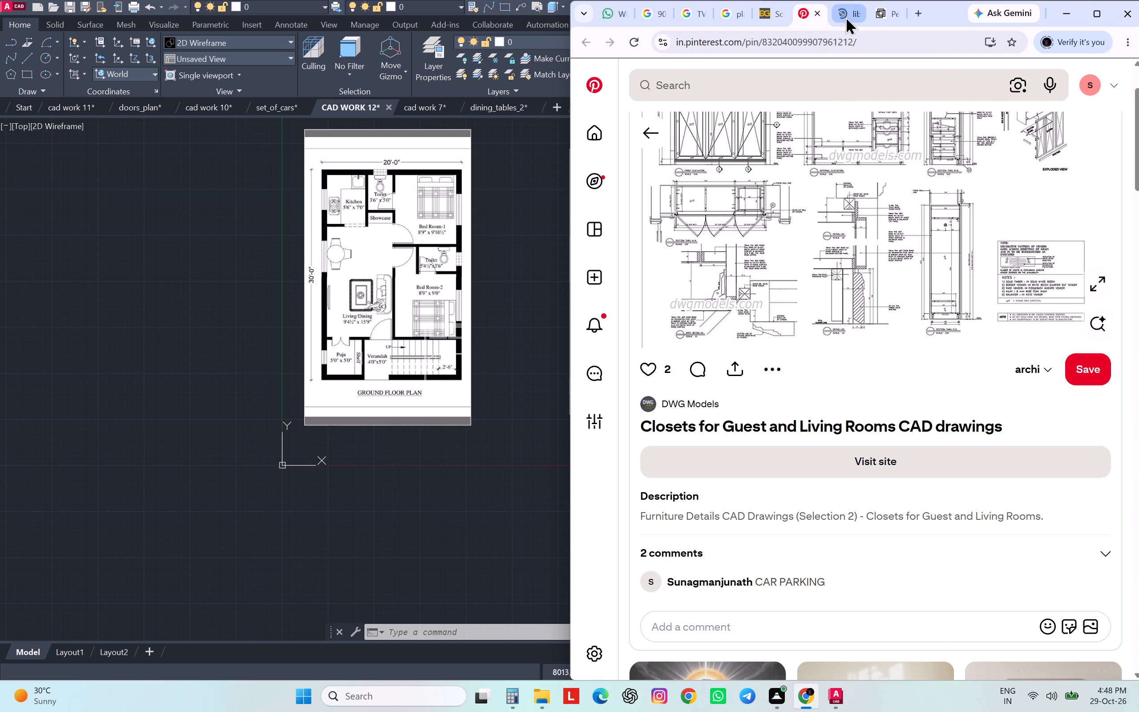
{"action": "left_click", "coordinate": [816, 12]}
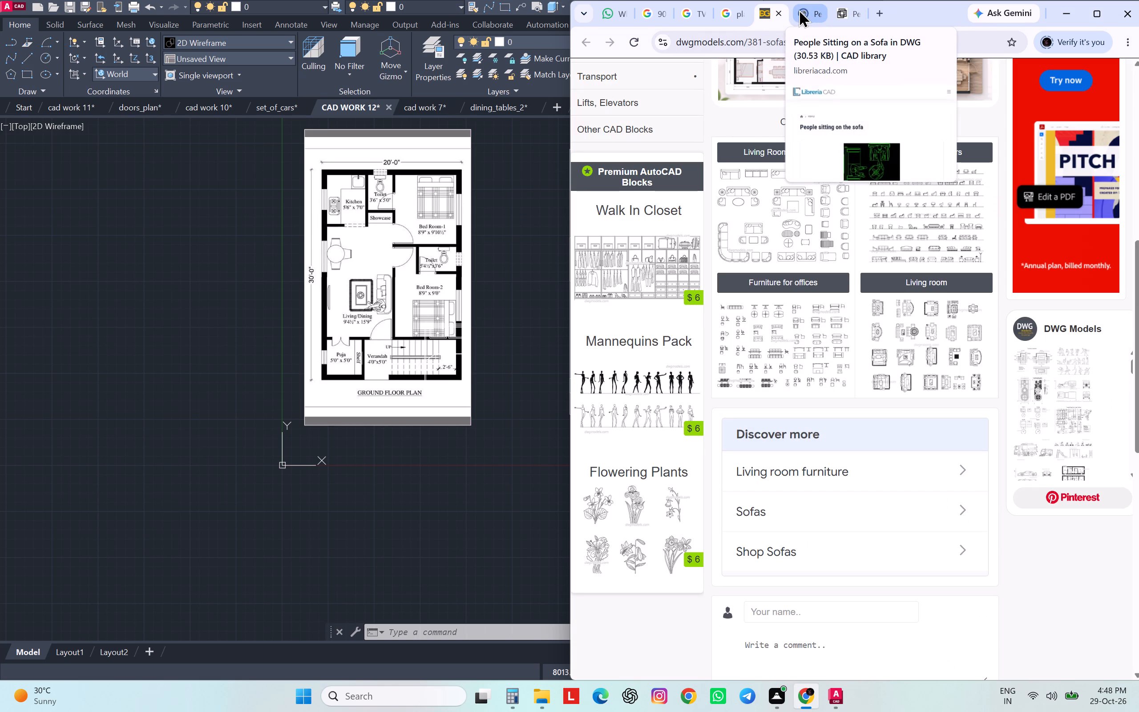
Return to Librería CAD's "People sitting on the sofa" page and look over its preview drawing and related entries.
{"action": "left_click", "coordinate": [799, 9]}
{"action": "scroll", "coordinate": [863, 335], "scroll_direction": "down", "scroll_amount": 2}
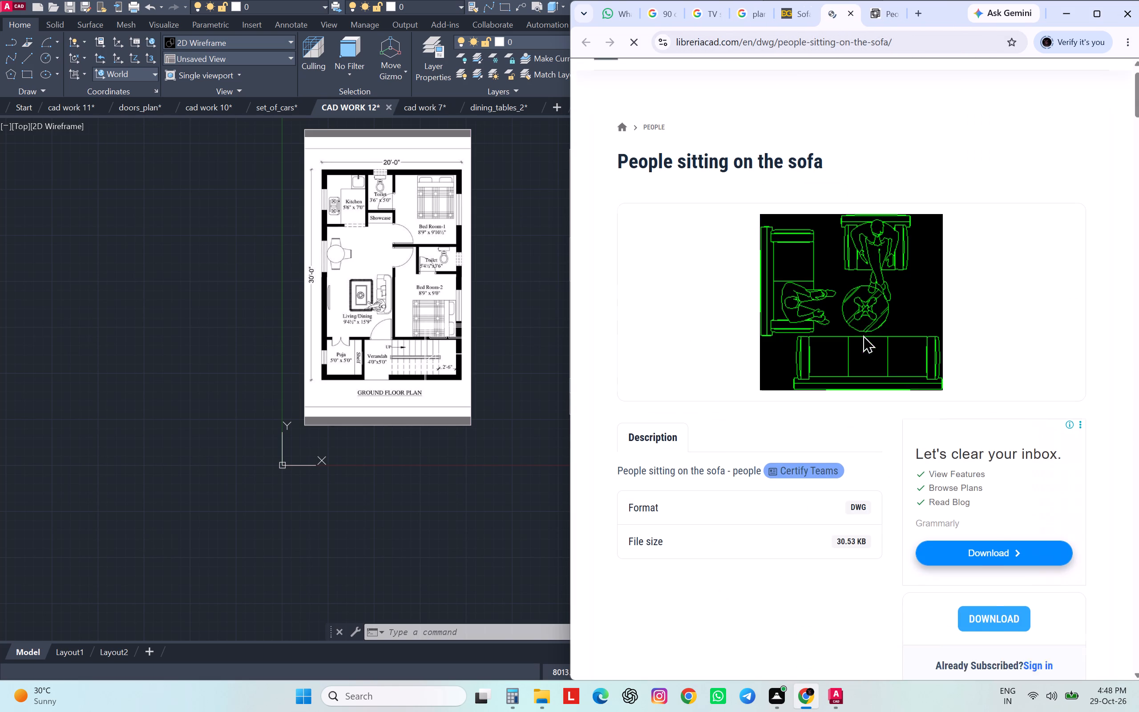
{"action": "scroll", "coordinate": [863, 335], "scroll_direction": "up", "scroll_amount": 3}
{"action": "scroll", "coordinate": [863, 335], "scroll_direction": "down", "scroll_amount": 1}
{"action": "scroll", "coordinate": [863, 335], "scroll_direction": "up", "scroll_amount": 6}
{"action": "scroll", "coordinate": [863, 335], "scroll_direction": "down", "scroll_amount": 1}
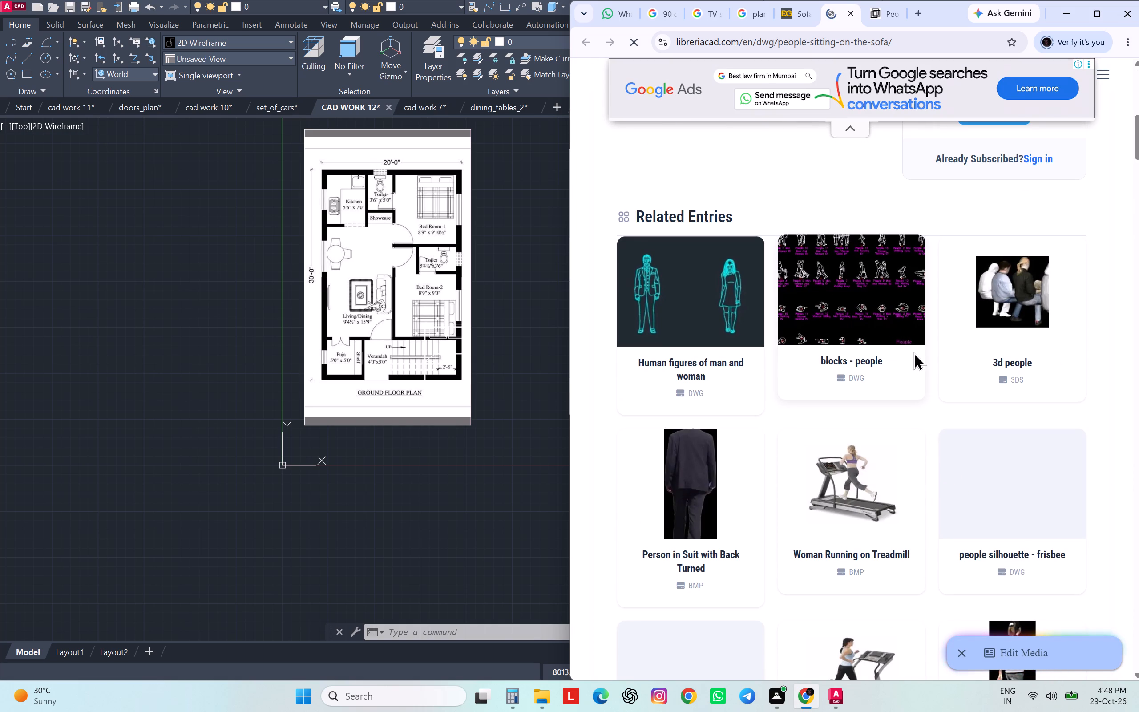
{"action": "scroll", "coordinate": [808, 285], "scroll_direction": "down", "scroll_amount": 1}
{"action": "scroll", "coordinate": [807, 284], "scroll_direction": "up", "scroll_amount": 4}
{"action": "left_click", "coordinate": [840, 391]}
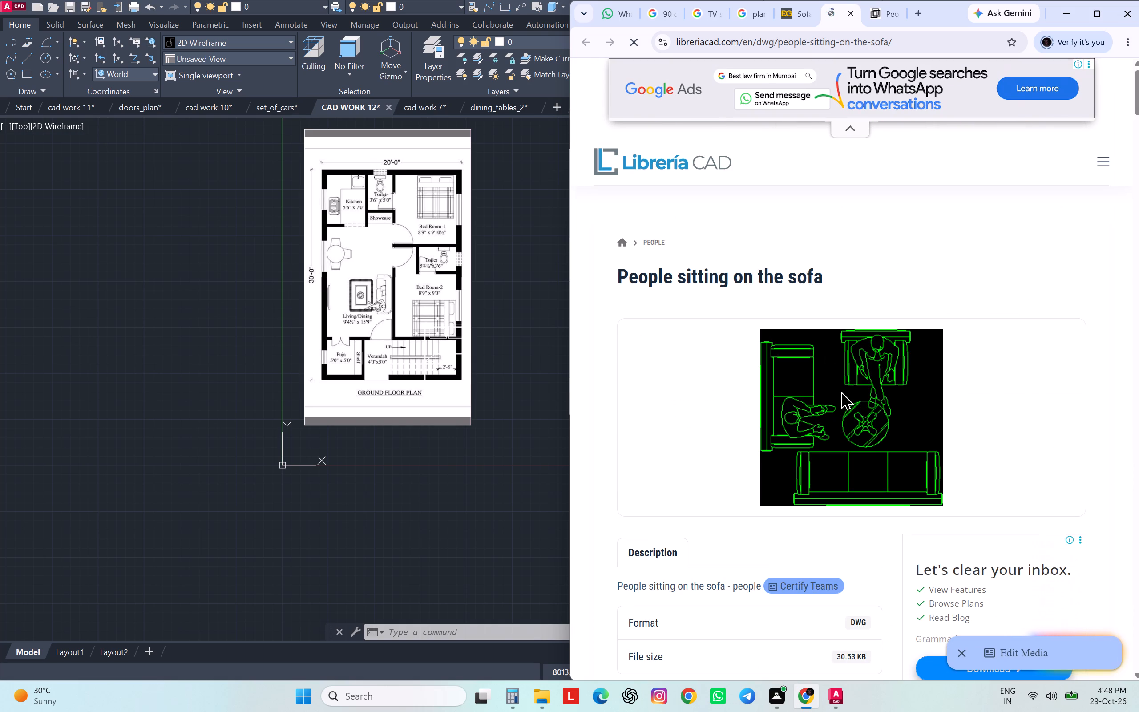
Try to open the related entry "blocks - people", dismissing the advertisement that interrupts it.
{"action": "scroll", "coordinate": [861, 405], "scroll_direction": "down", "scroll_amount": 1}
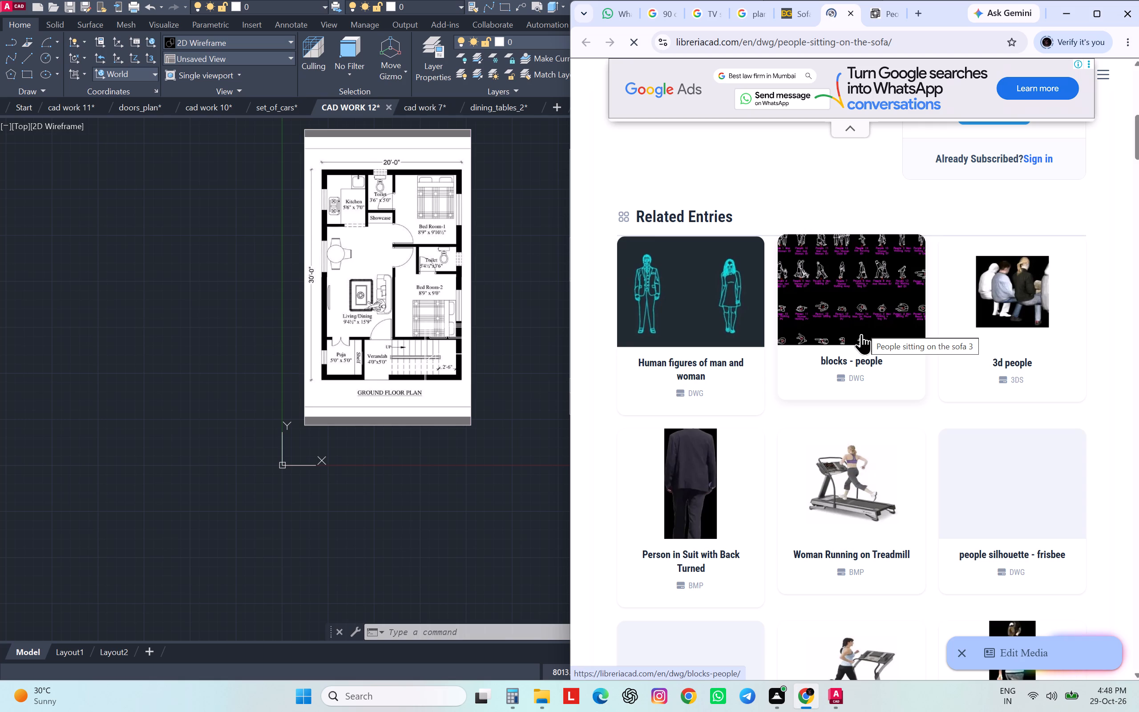
{"action": "left_click", "coordinate": [856, 333]}
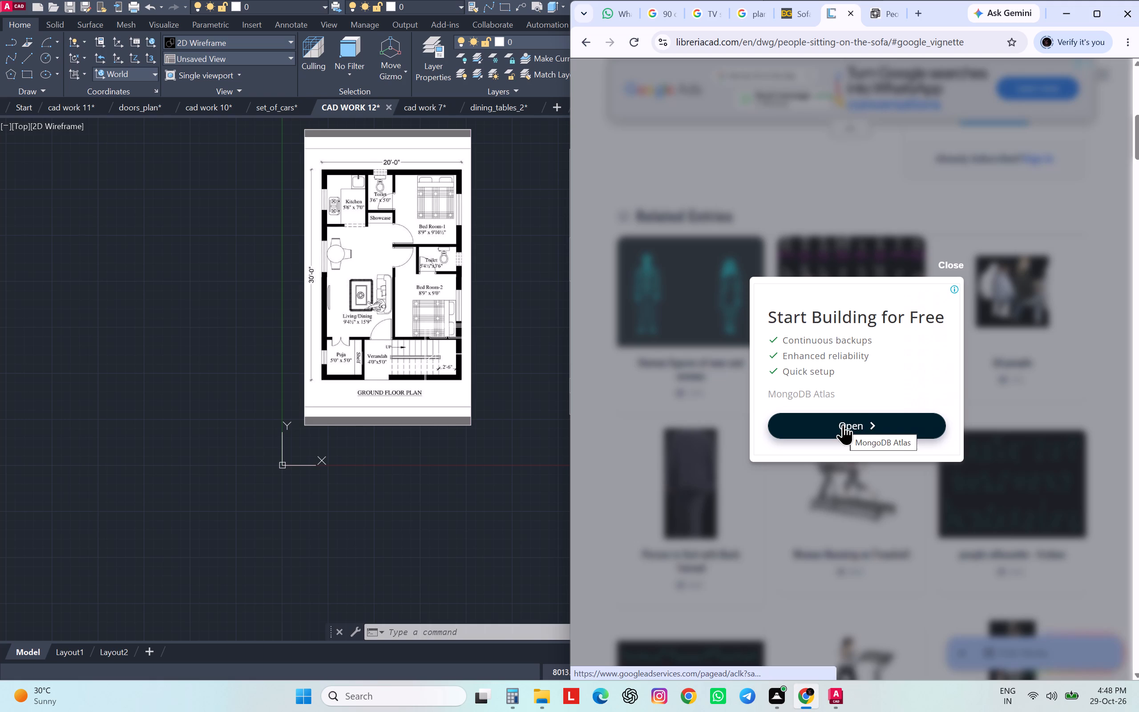
{"action": "left_click", "coordinate": [954, 260]}
{"action": "left_click", "coordinate": [952, 265]}
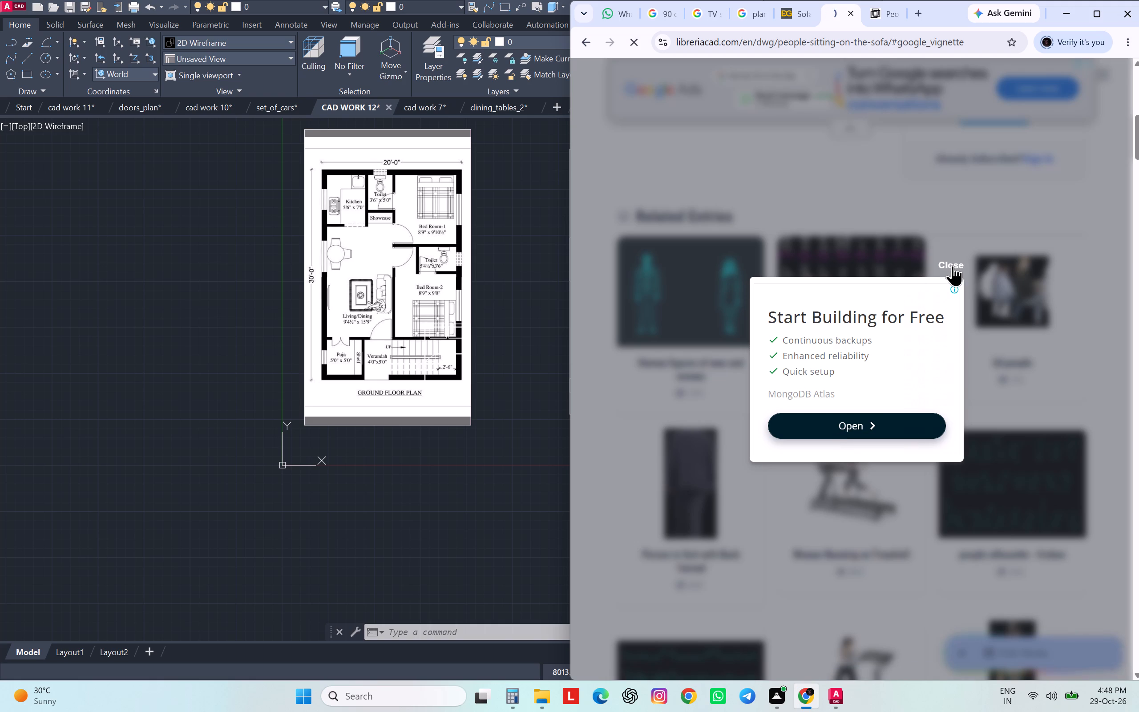
{"action": "left_click", "coordinate": [869, 366]}
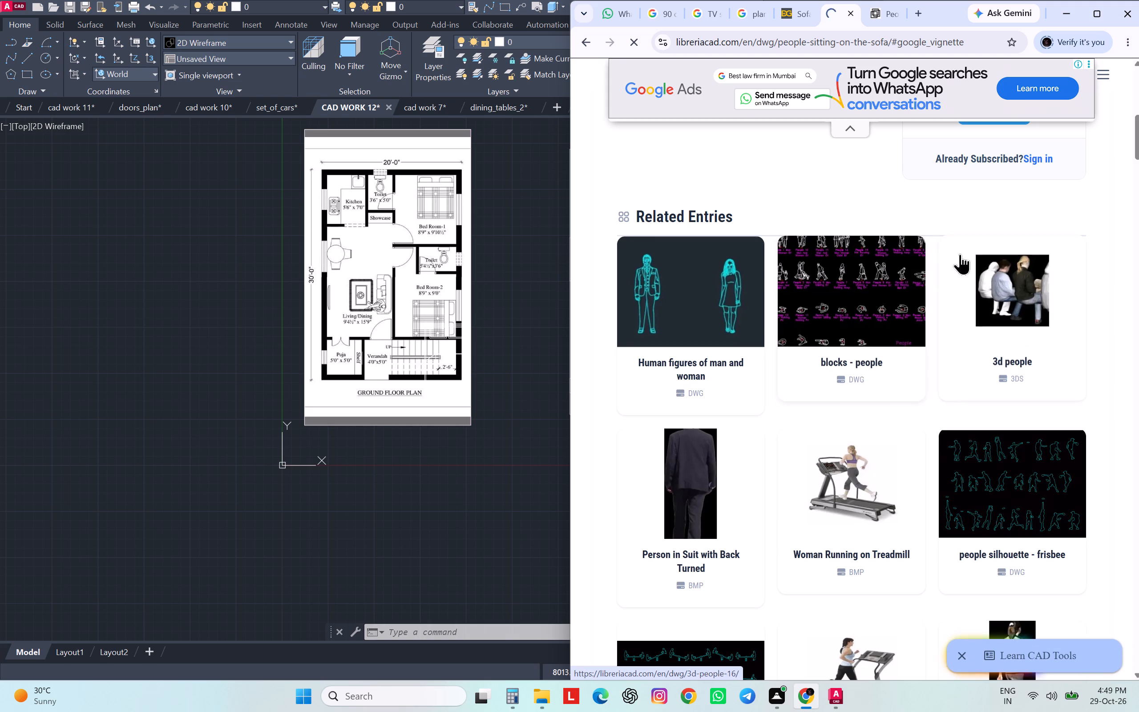
{"action": "left_click", "coordinate": [870, 272]}
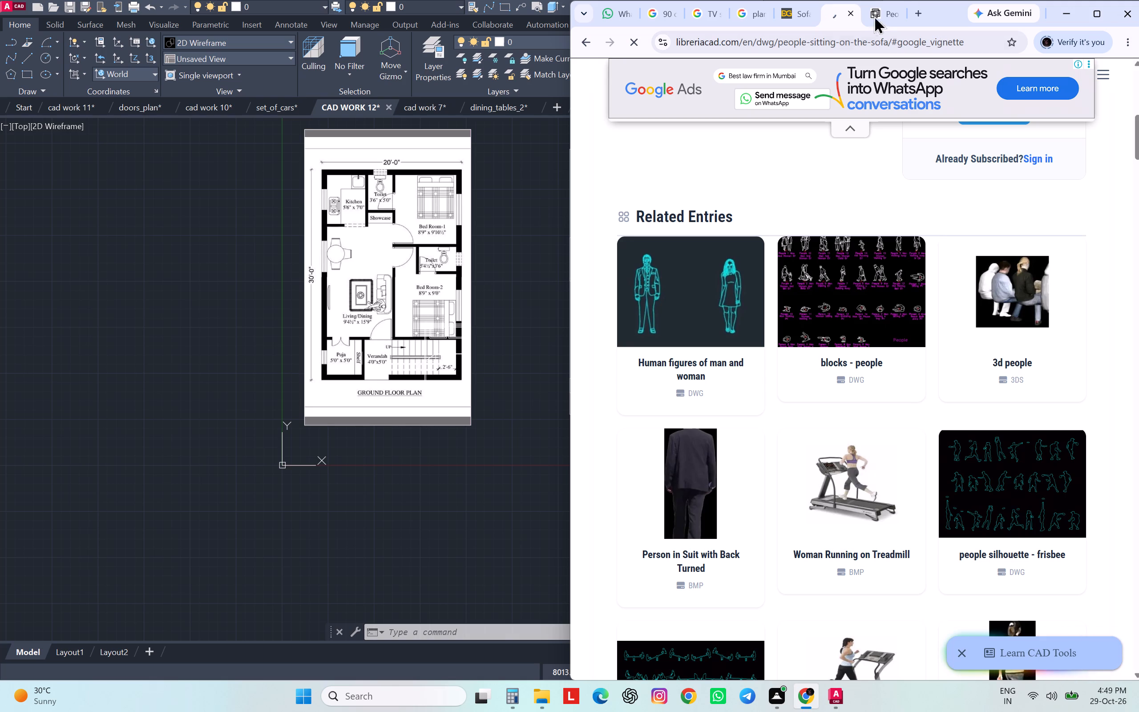
Search DWG Models for "human", look through the results for a seated figure, and return to the Sofas and armchairs page.
{"action": "left_click", "coordinate": [805, 16]}
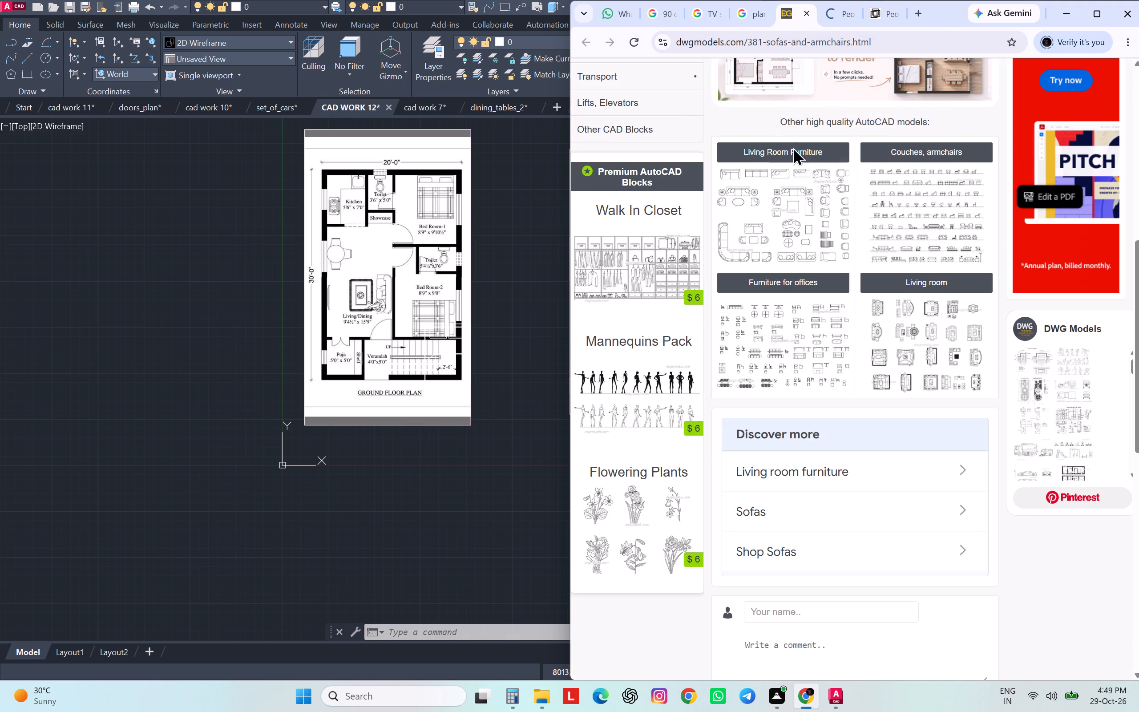
{"action": "scroll", "coordinate": [783, 183], "scroll_direction": "up", "scroll_amount": 9}
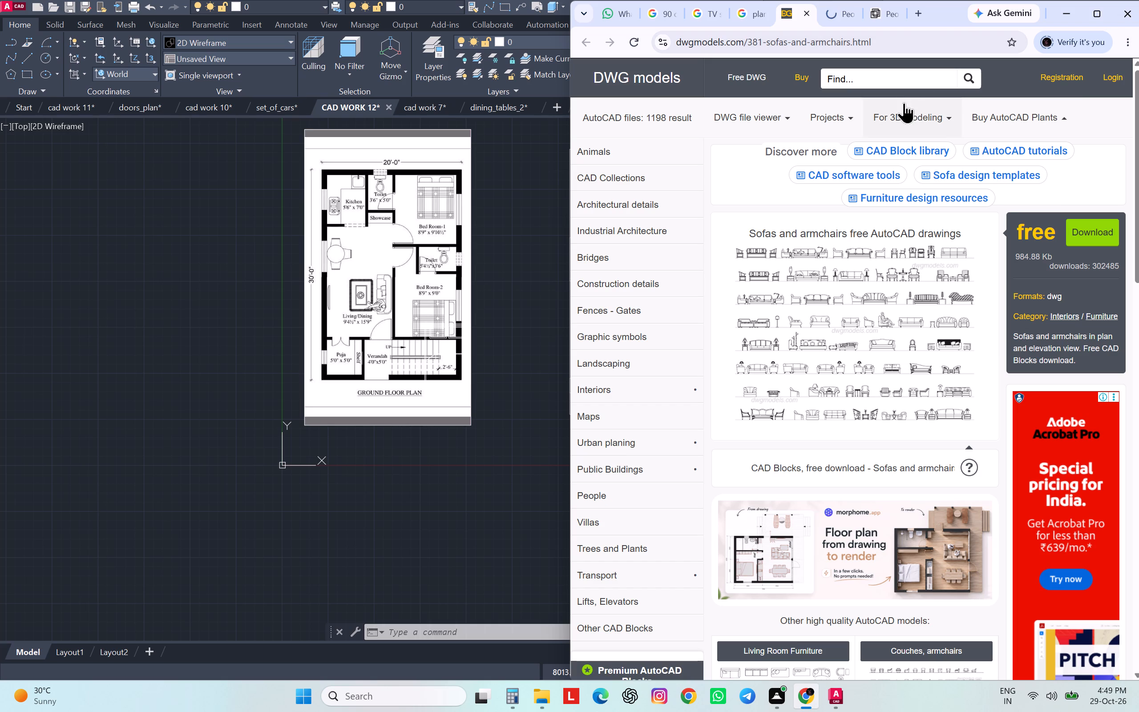
{"action": "left_click", "coordinate": [892, 86]}
{"action": "type", "text": "human"}
{"action": "key", "text": "Return"}
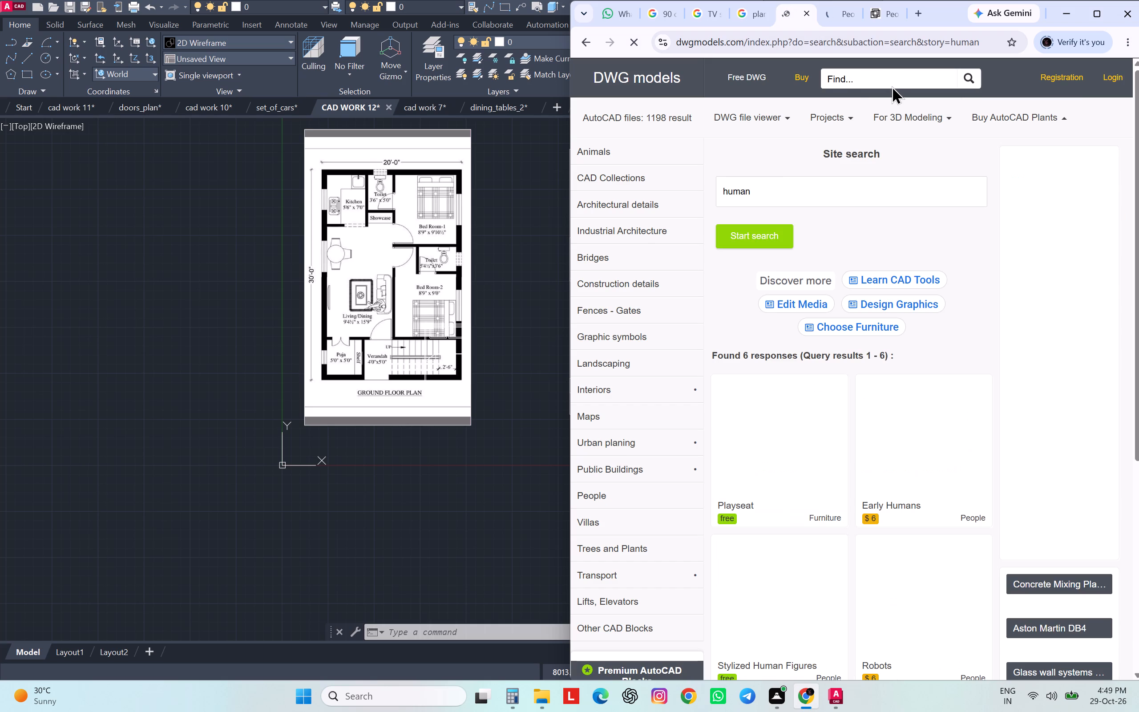
{"action": "scroll", "coordinate": [906, 322], "scroll_direction": "down", "scroll_amount": 1}
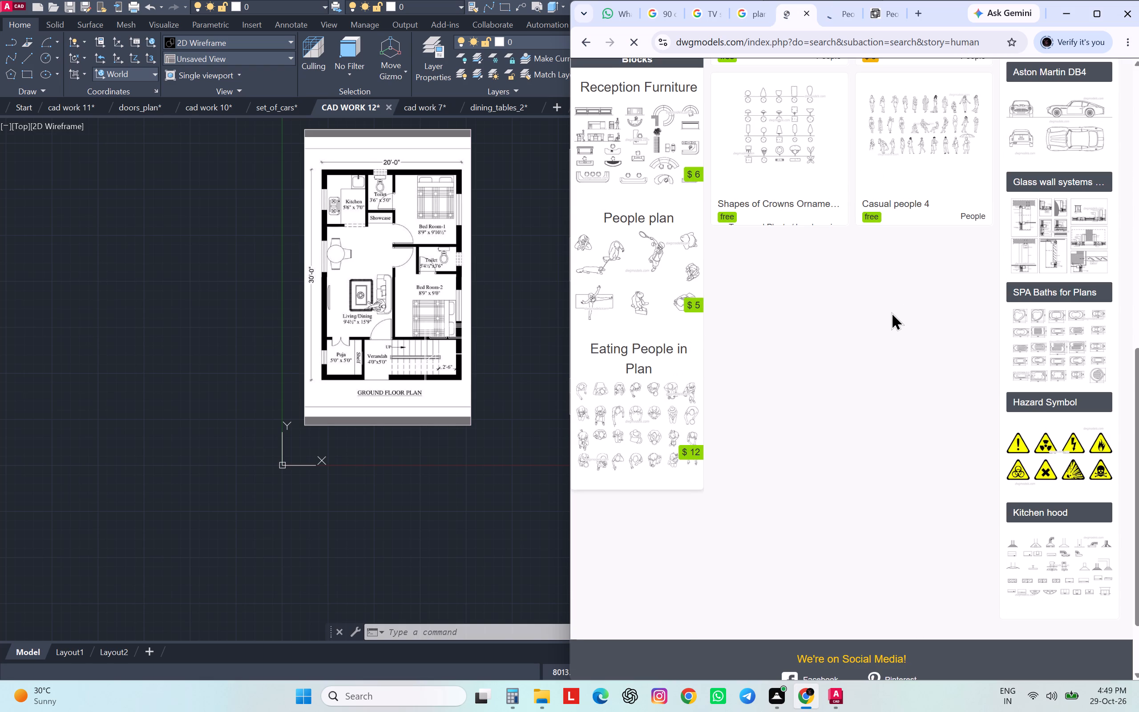
{"action": "scroll", "coordinate": [937, 144], "scroll_direction": "up", "scroll_amount": 1}
{"action": "scroll", "coordinate": [937, 307], "scroll_direction": "down", "scroll_amount": 1}
{"action": "scroll", "coordinate": [923, 203], "scroll_direction": "up", "scroll_amount": 1}
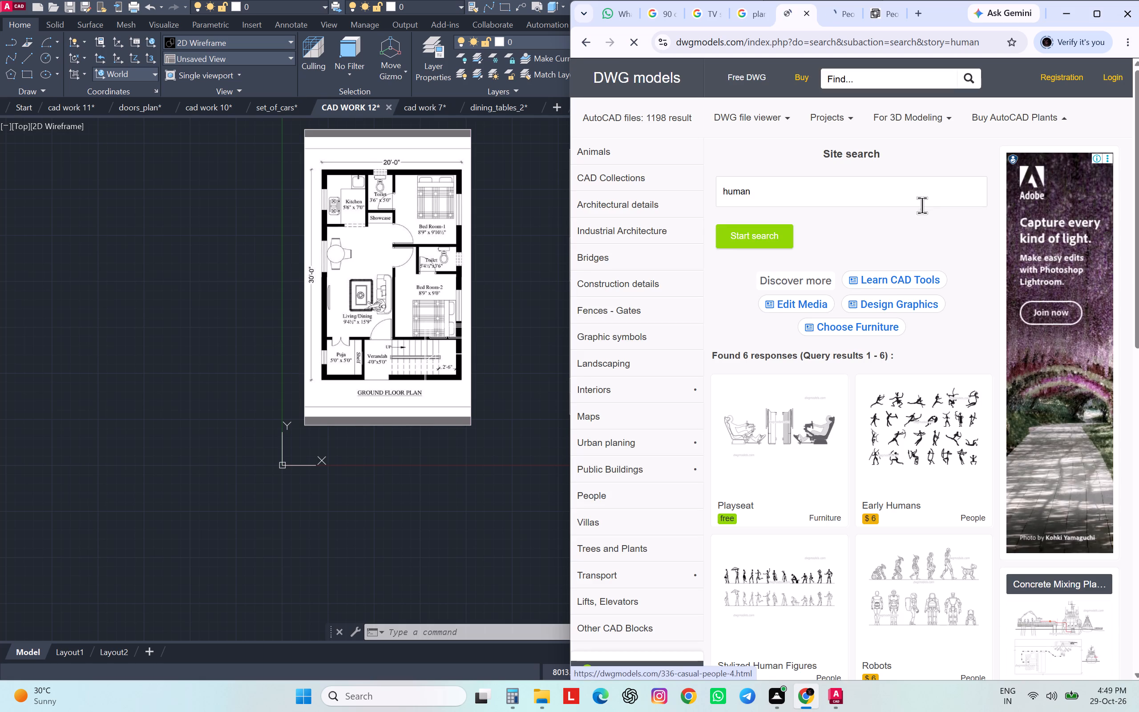
{"action": "scroll", "coordinate": [918, 218], "scroll_direction": "down", "scroll_amount": 2}
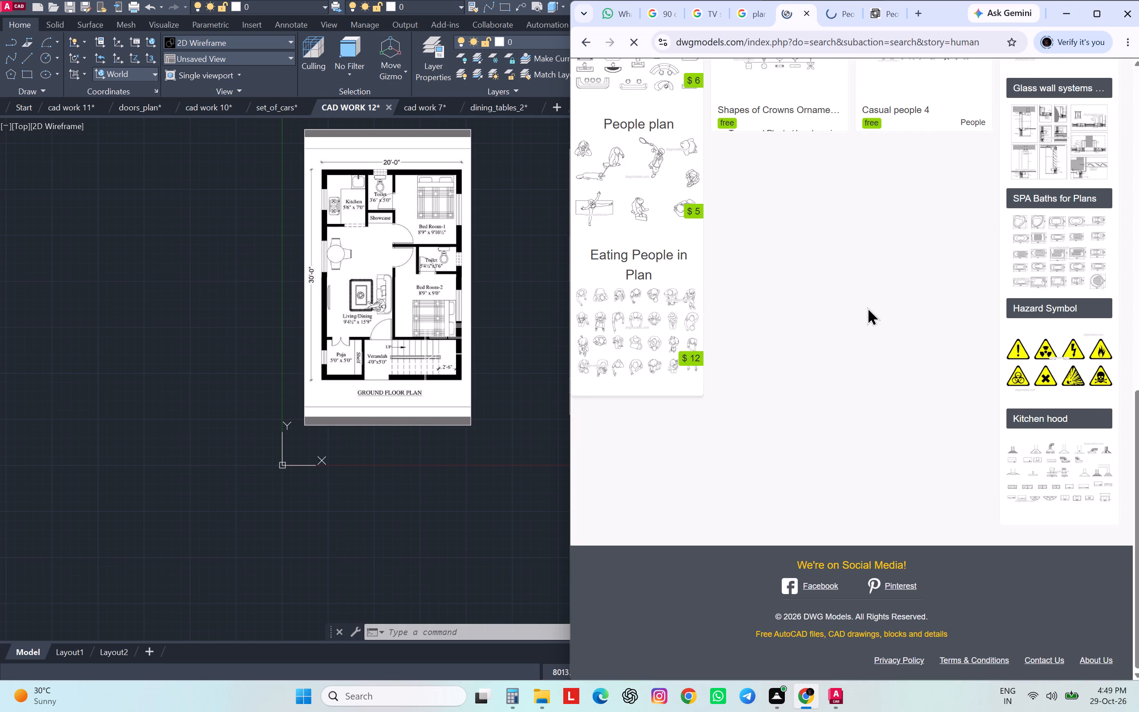
{"action": "scroll", "coordinate": [854, 303], "scroll_direction": "up", "scroll_amount": 2}
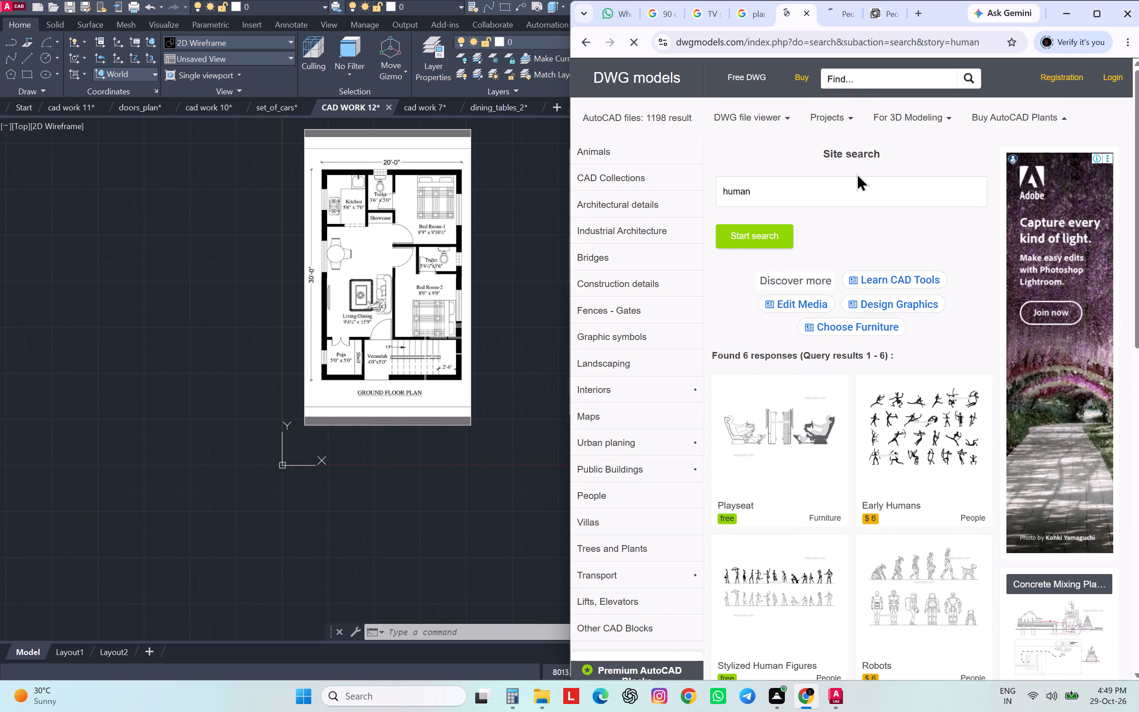
{"action": "scroll", "coordinate": [824, 183], "scroll_direction": "up", "scroll_amount": 1}
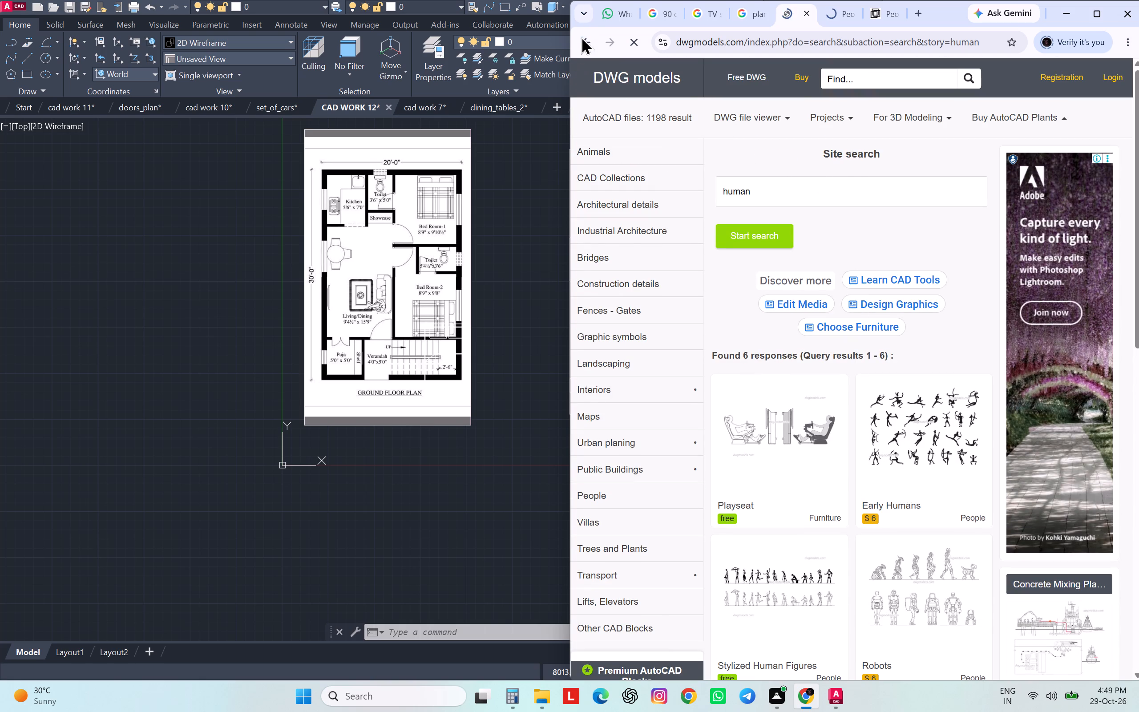
{"action": "left_click", "coordinate": [581, 37]}
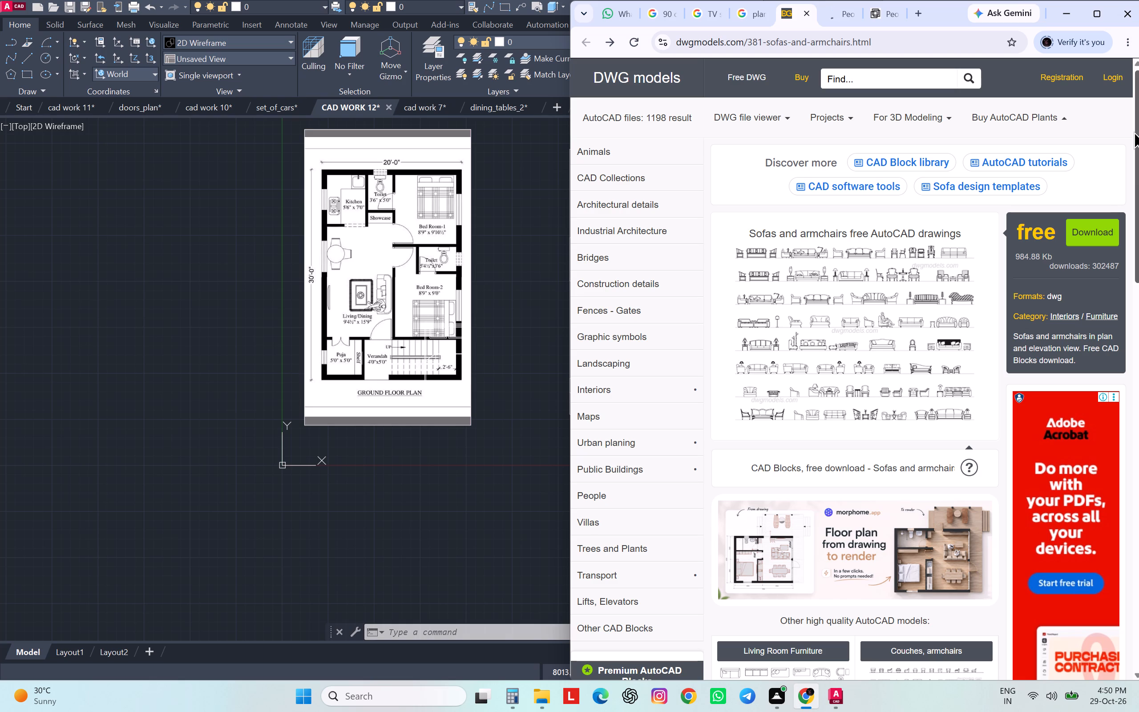
Recheck the Librería CAD page and switch back to the CAD WORK 12 drawing in AutoCAD.
{"action": "left_click", "coordinate": [844, 14]}
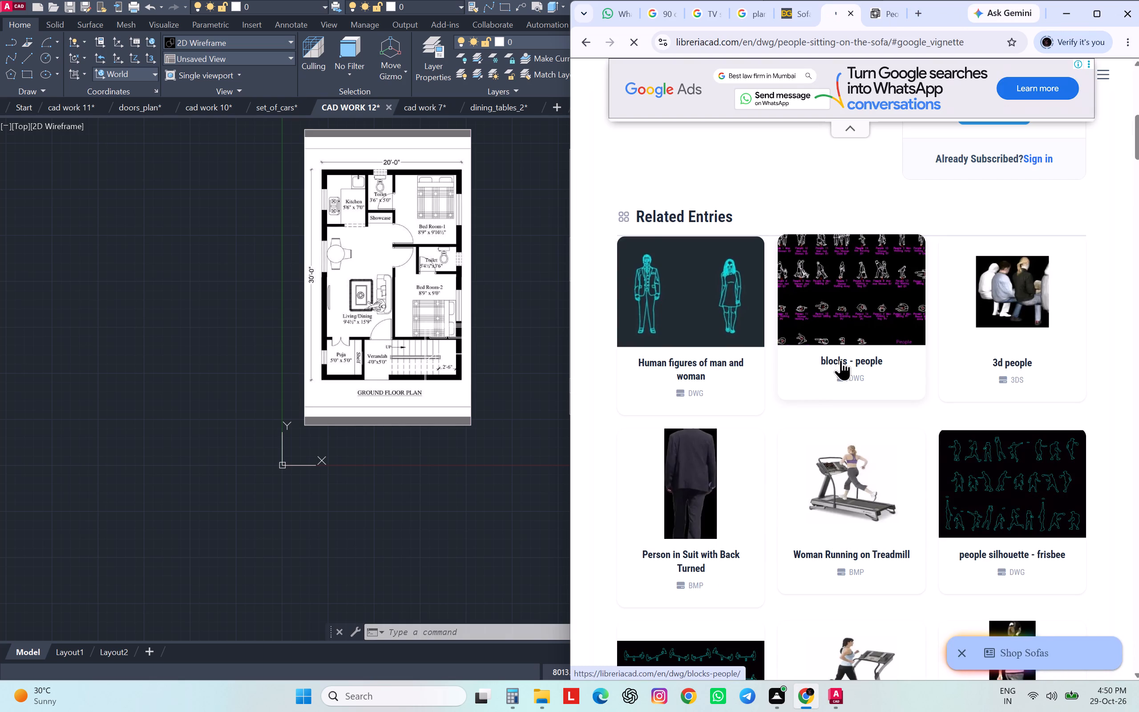
{"action": "left_click", "coordinate": [1064, 23]}
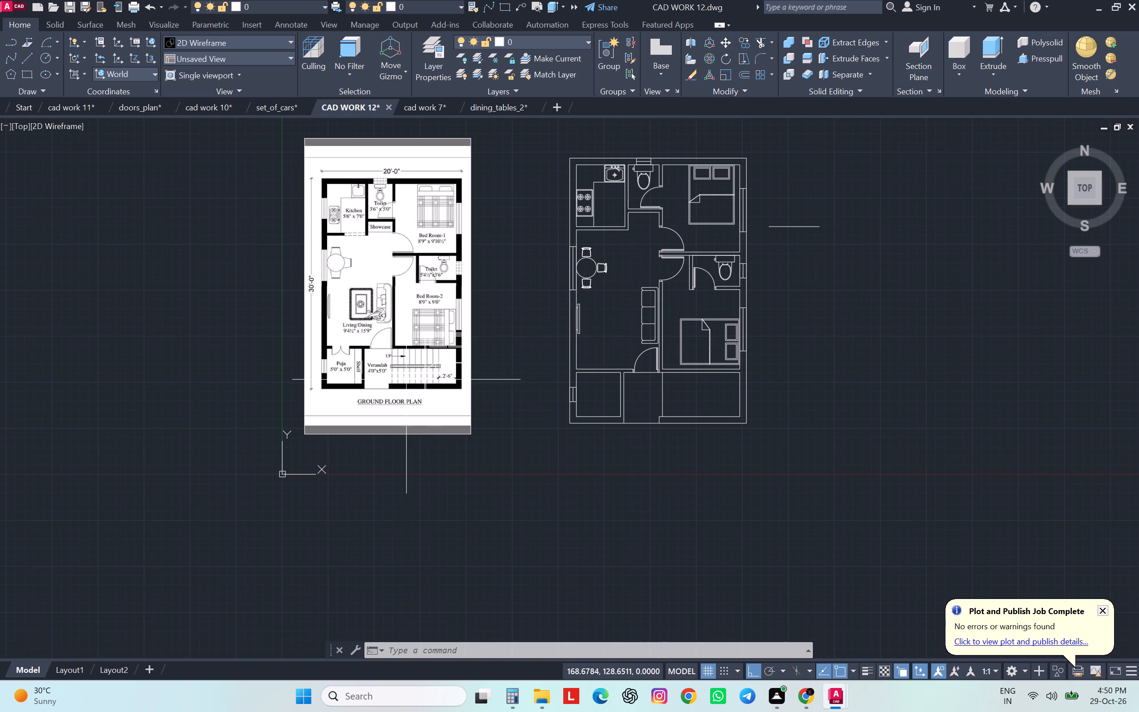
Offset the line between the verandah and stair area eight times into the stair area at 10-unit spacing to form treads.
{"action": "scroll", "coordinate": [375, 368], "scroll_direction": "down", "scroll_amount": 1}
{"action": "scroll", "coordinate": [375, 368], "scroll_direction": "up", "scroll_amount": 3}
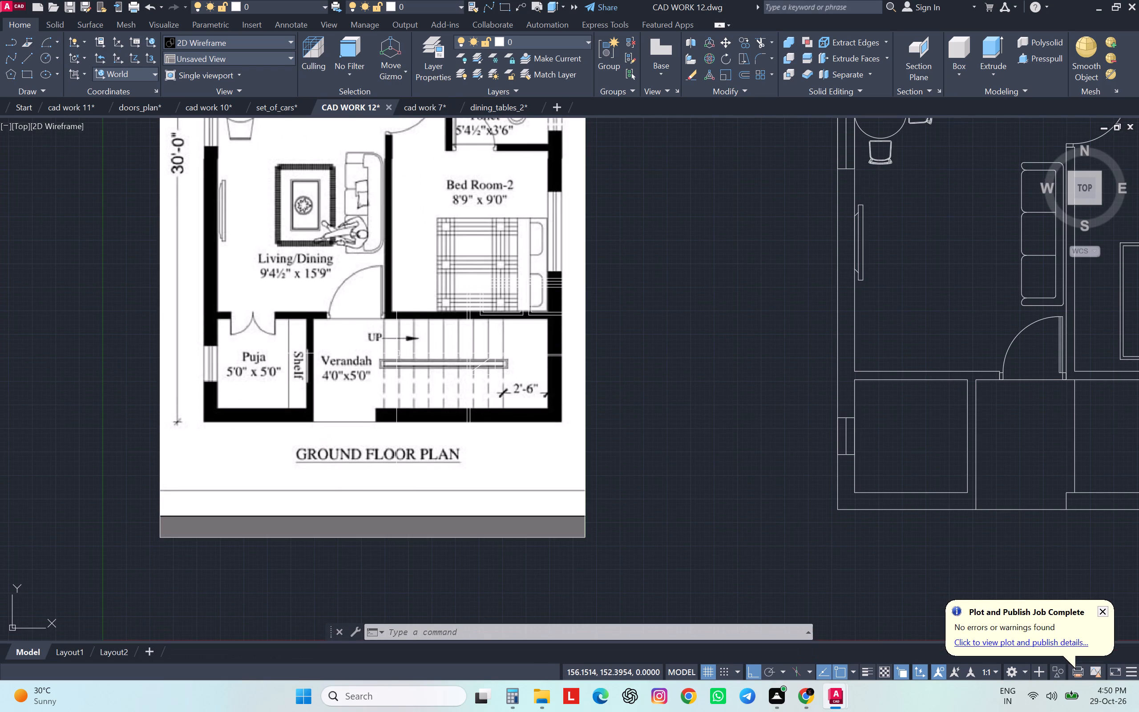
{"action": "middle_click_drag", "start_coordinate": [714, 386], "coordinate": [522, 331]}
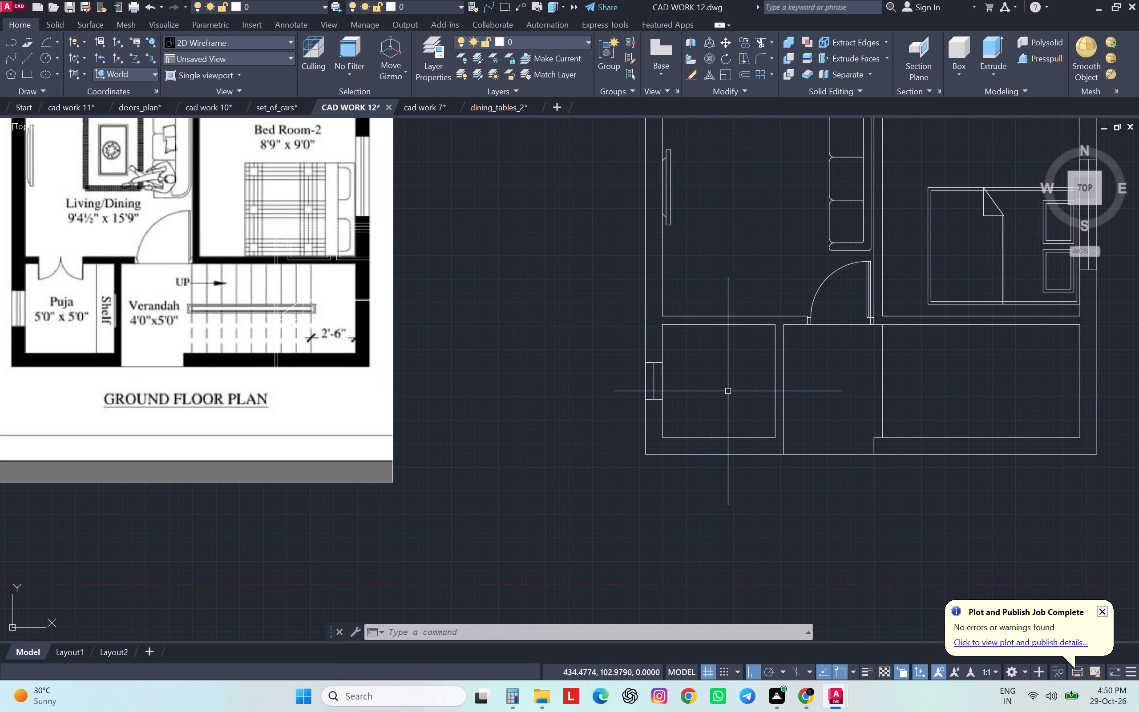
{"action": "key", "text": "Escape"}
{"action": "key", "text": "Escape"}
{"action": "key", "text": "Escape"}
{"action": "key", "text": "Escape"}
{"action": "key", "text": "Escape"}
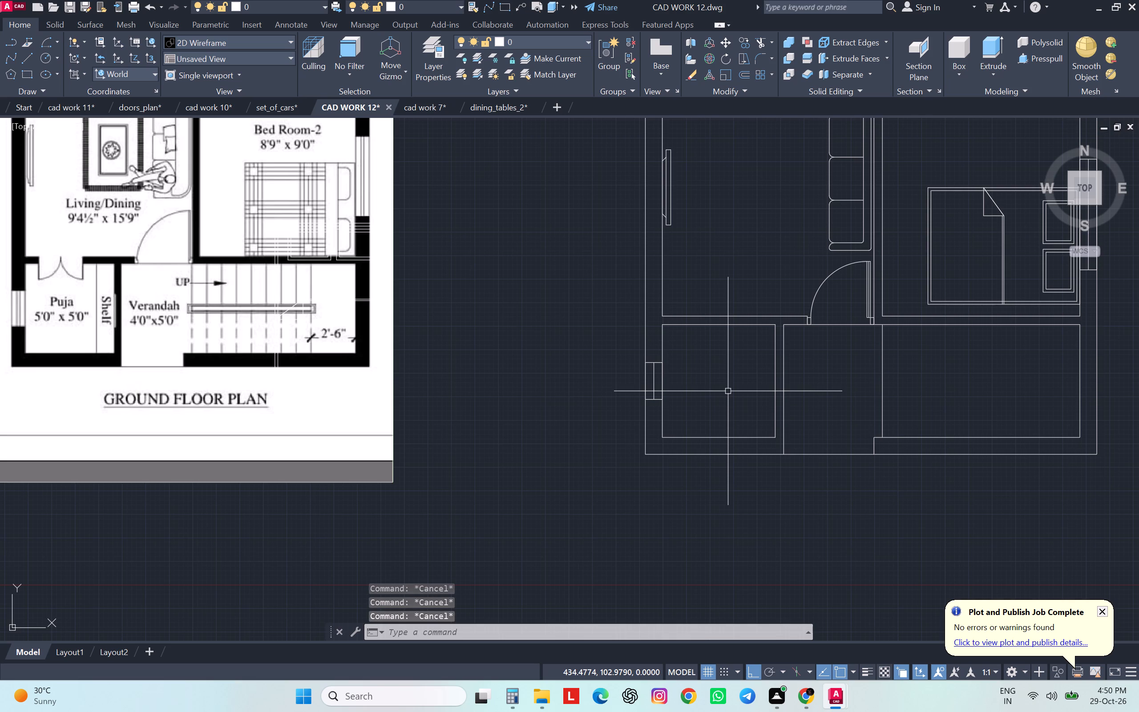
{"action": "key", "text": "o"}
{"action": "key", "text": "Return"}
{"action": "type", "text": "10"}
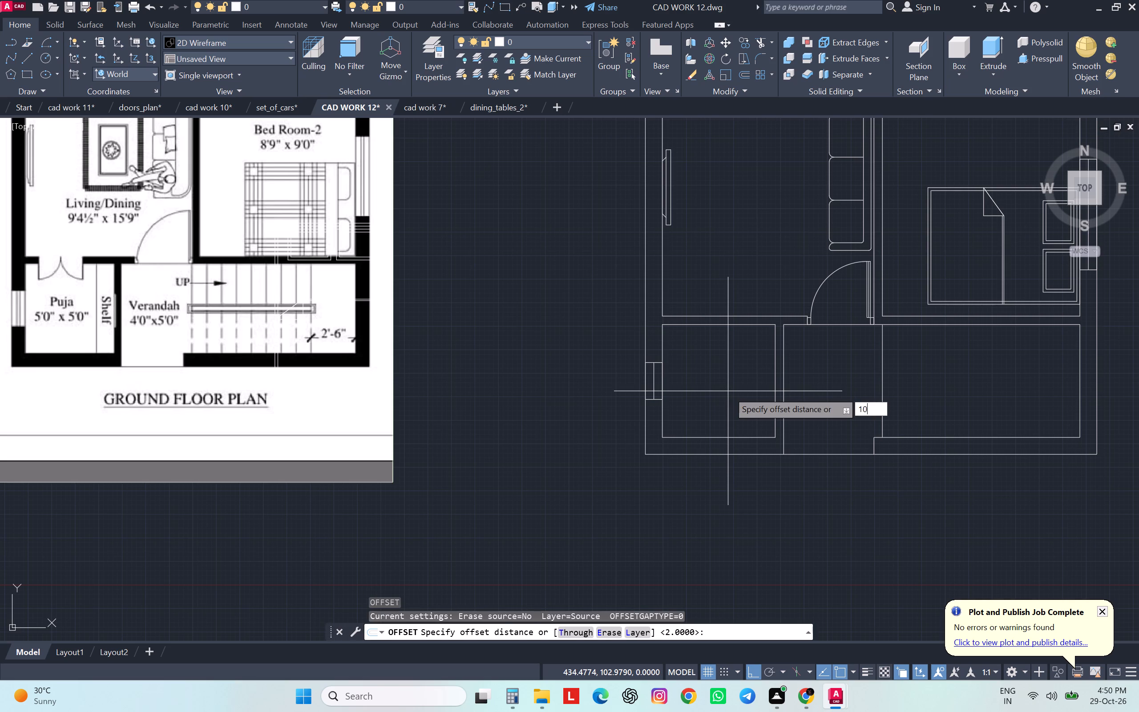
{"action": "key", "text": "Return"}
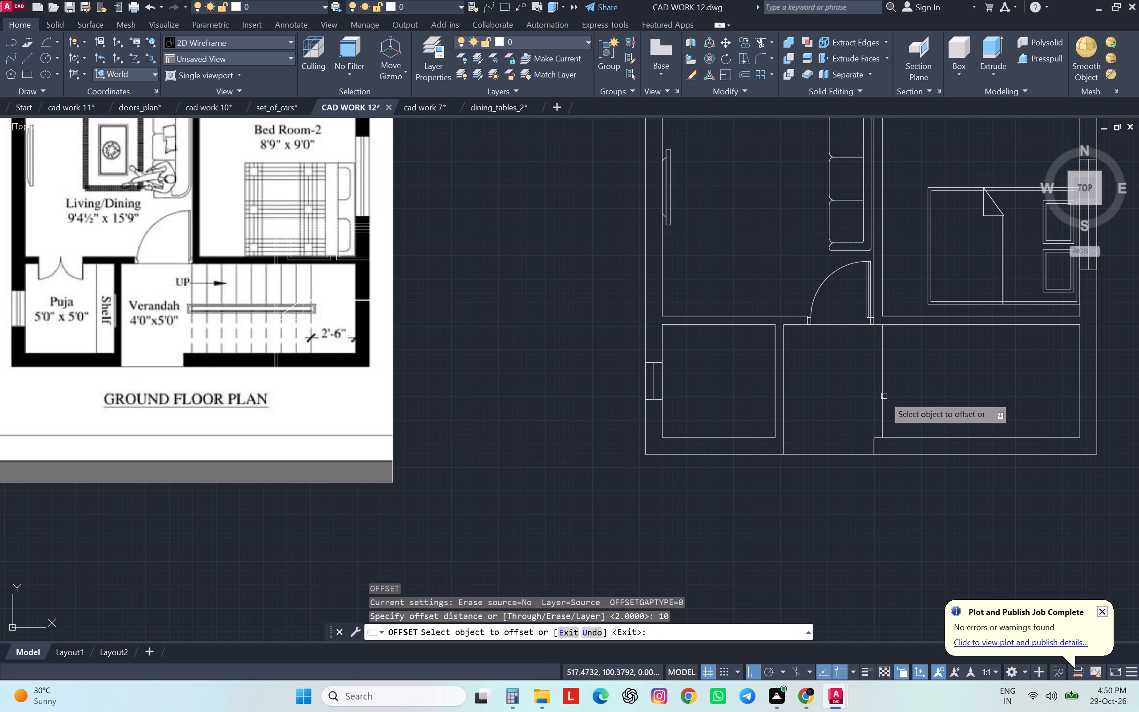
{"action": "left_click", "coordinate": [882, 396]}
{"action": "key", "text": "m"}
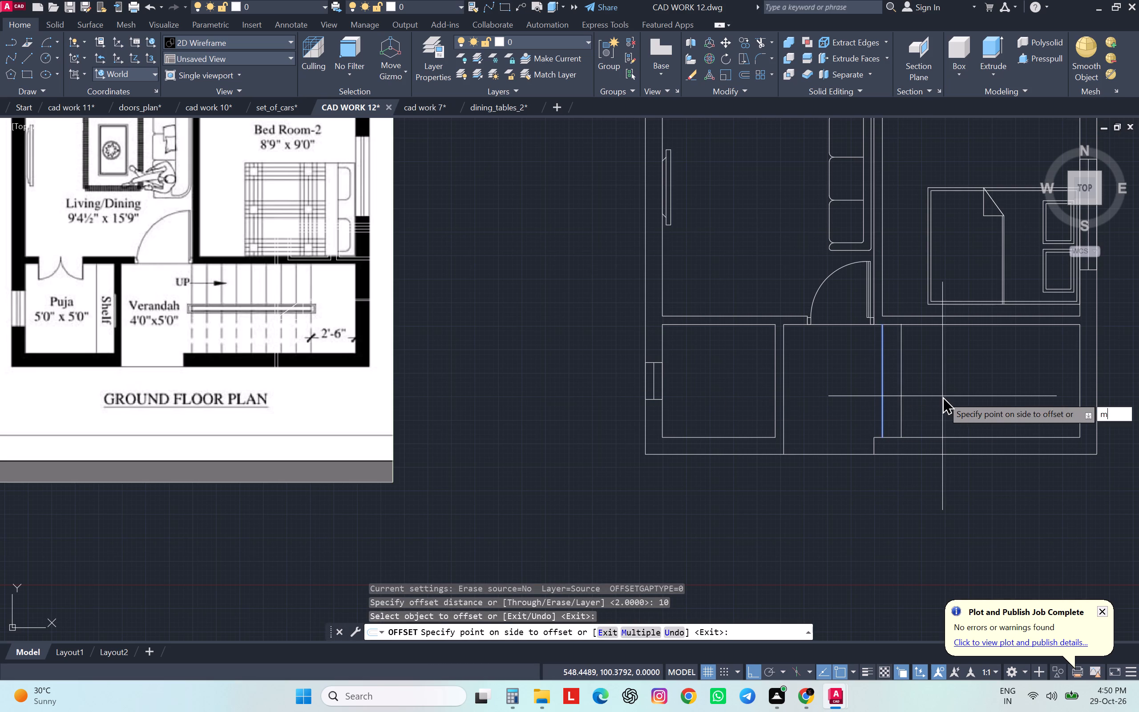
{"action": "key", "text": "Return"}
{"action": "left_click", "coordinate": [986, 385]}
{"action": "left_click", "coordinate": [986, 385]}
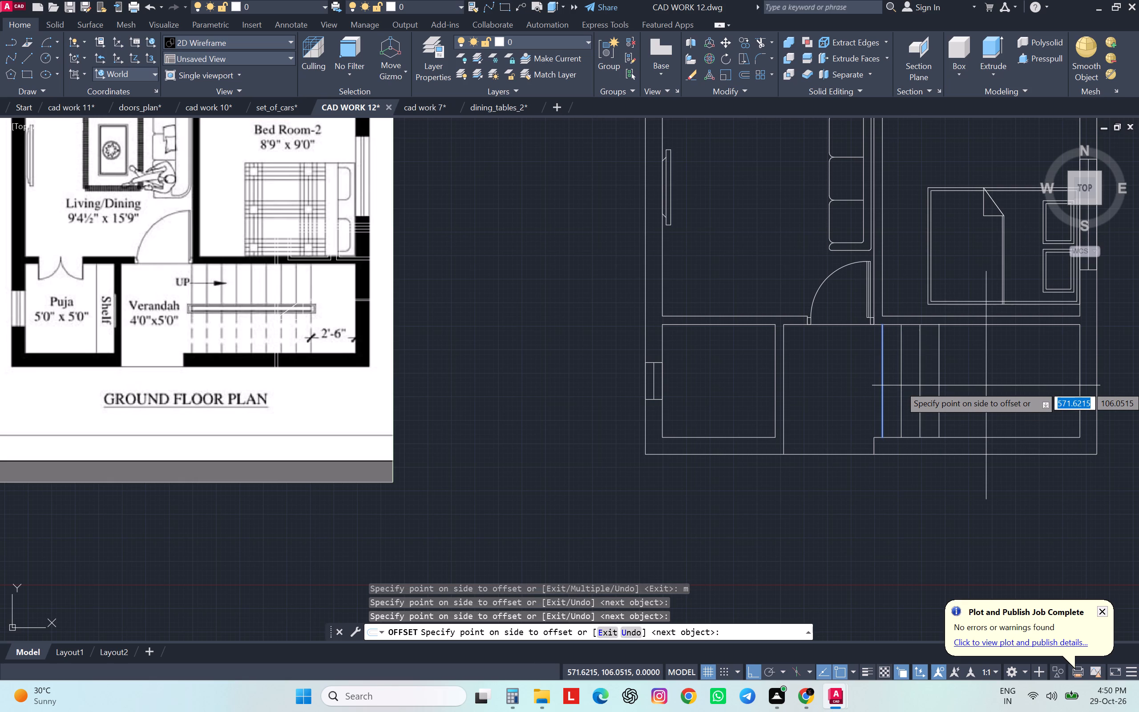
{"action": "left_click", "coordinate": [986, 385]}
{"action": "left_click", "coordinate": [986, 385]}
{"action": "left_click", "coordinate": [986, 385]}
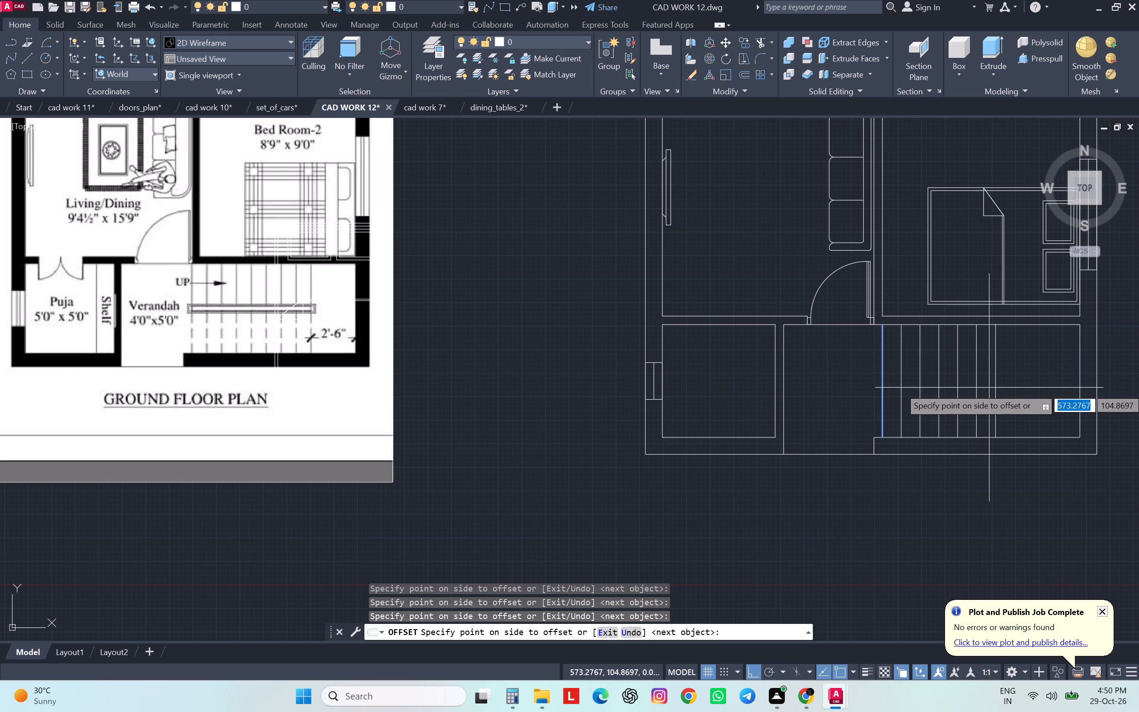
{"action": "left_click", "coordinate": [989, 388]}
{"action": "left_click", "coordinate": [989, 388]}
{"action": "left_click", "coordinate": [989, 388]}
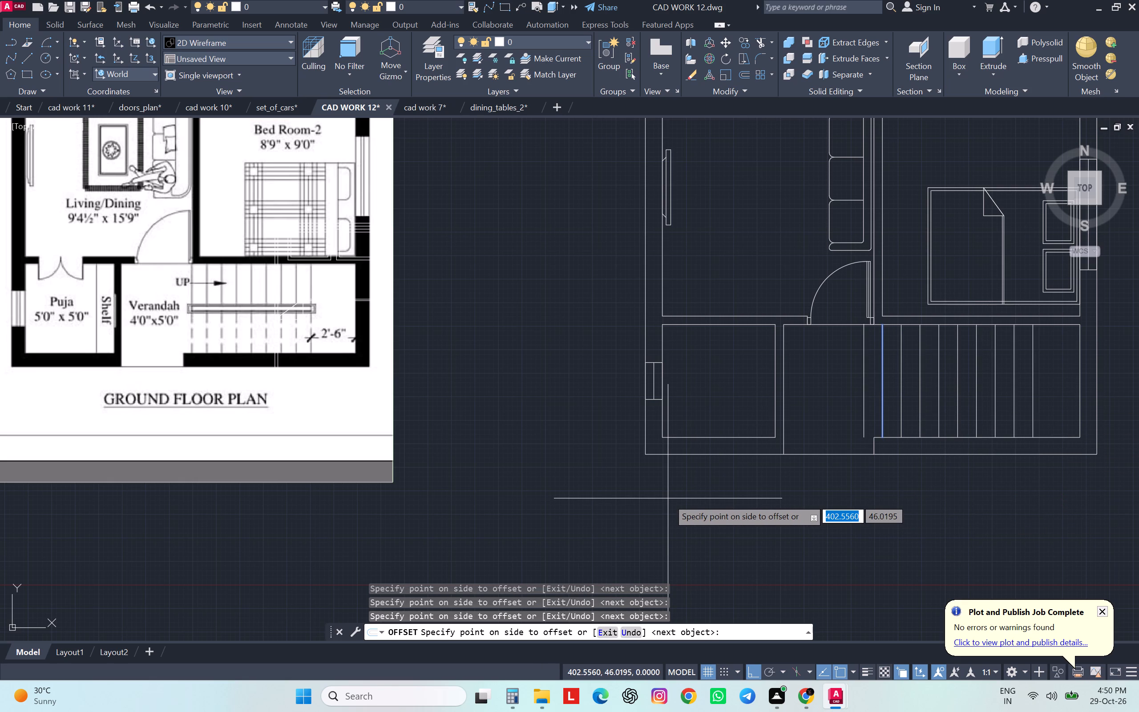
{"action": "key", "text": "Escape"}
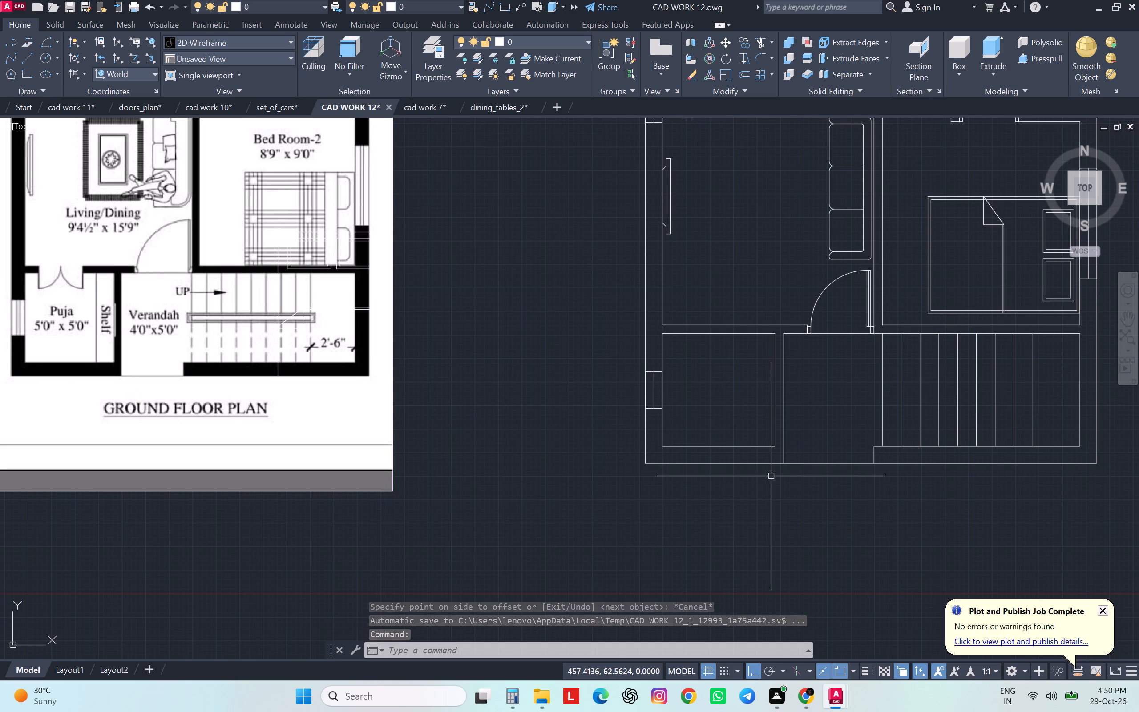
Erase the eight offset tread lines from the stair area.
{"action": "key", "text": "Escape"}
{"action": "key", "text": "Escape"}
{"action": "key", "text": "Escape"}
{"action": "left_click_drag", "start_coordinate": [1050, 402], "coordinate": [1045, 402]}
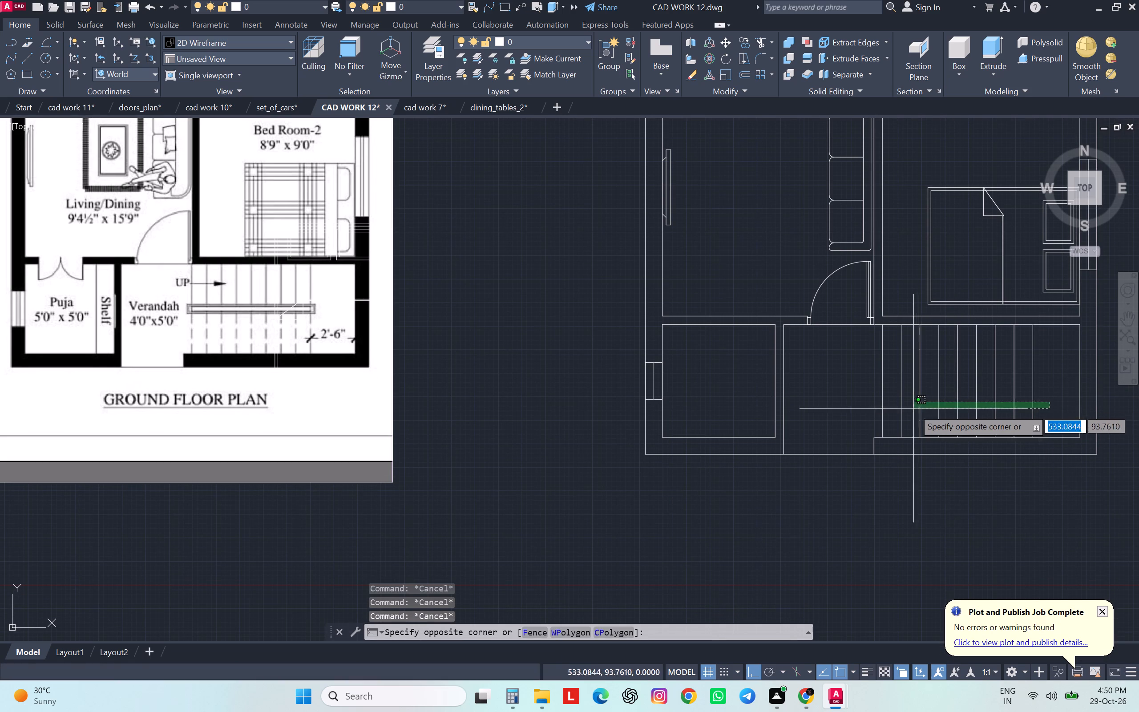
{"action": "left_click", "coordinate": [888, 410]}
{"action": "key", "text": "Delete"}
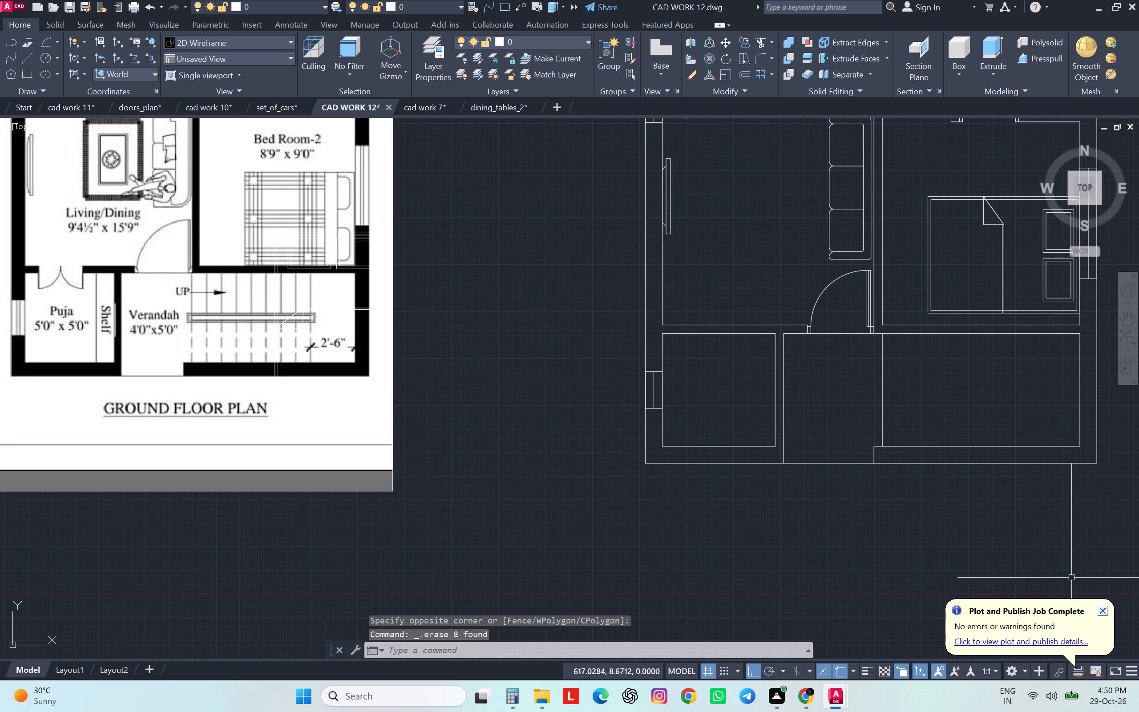
Offset the stair area's inner east wall line 30 units inward to mark the landing edge.
{"action": "left_click", "coordinate": [1081, 419]}
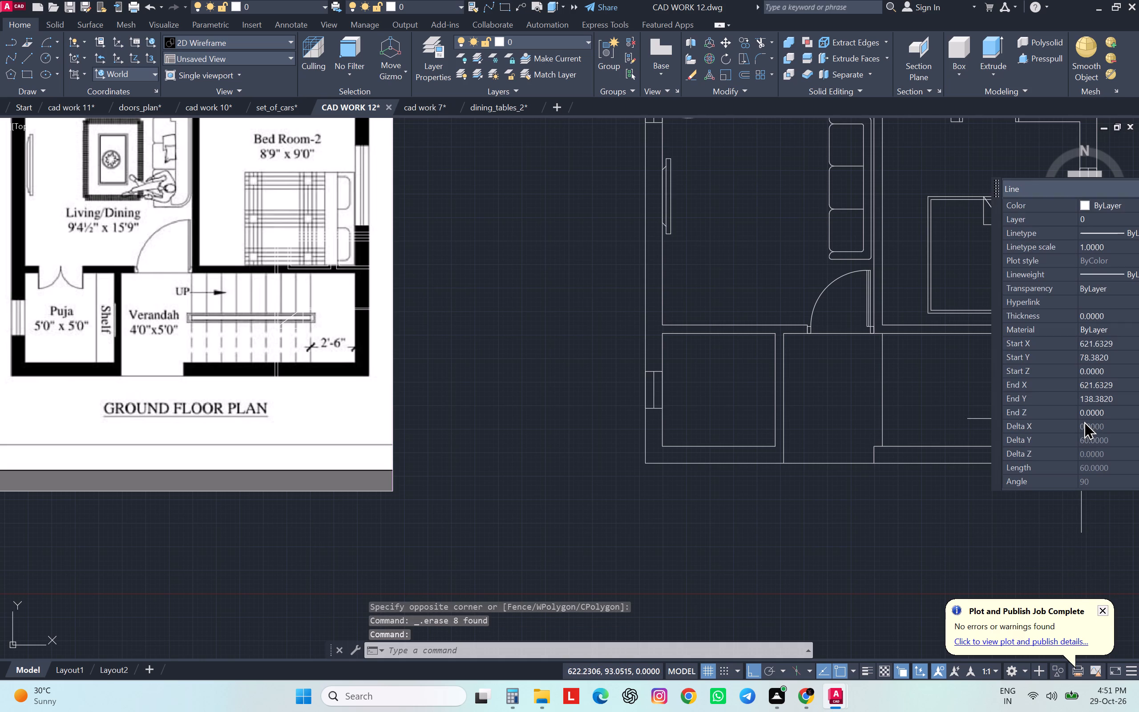
{"action": "key", "text": "o"}
{"action": "key", "text": "Return"}
{"action": "type", "text": "30"}
{"action": "key", "text": "Return"}
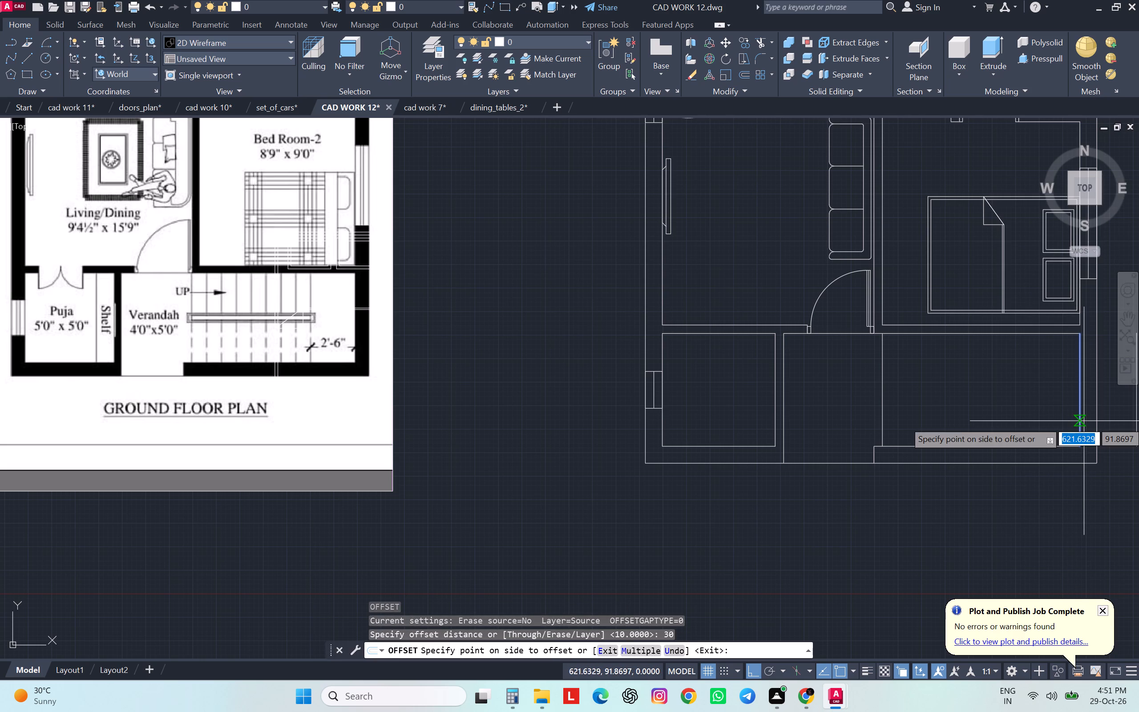
{"action": "left_click", "coordinate": [993, 490]}
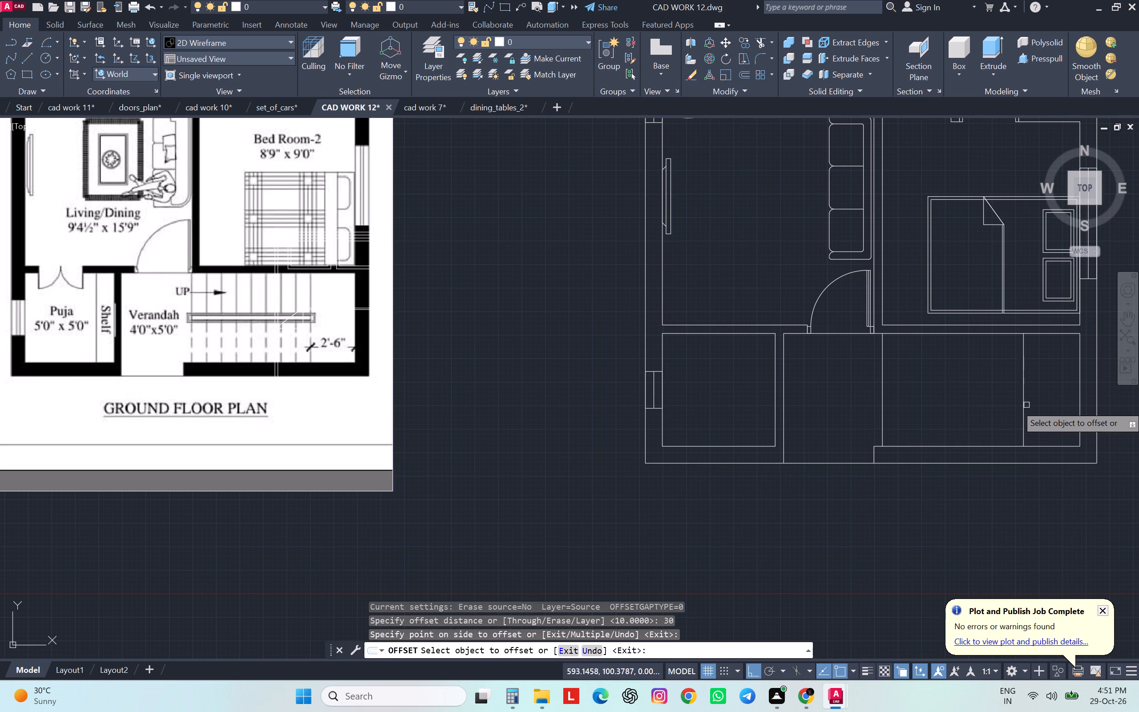
{"action": "key", "text": "Escape"}
{"action": "key", "text": "Escape"}
{"action": "key", "text": "Escape"}
{"action": "key", "text": "Escape"}
Measure the distance from the landing edge to the verandah-side stair line with an aligned dimension, without placing it.
{"action": "type", "text": "da"}
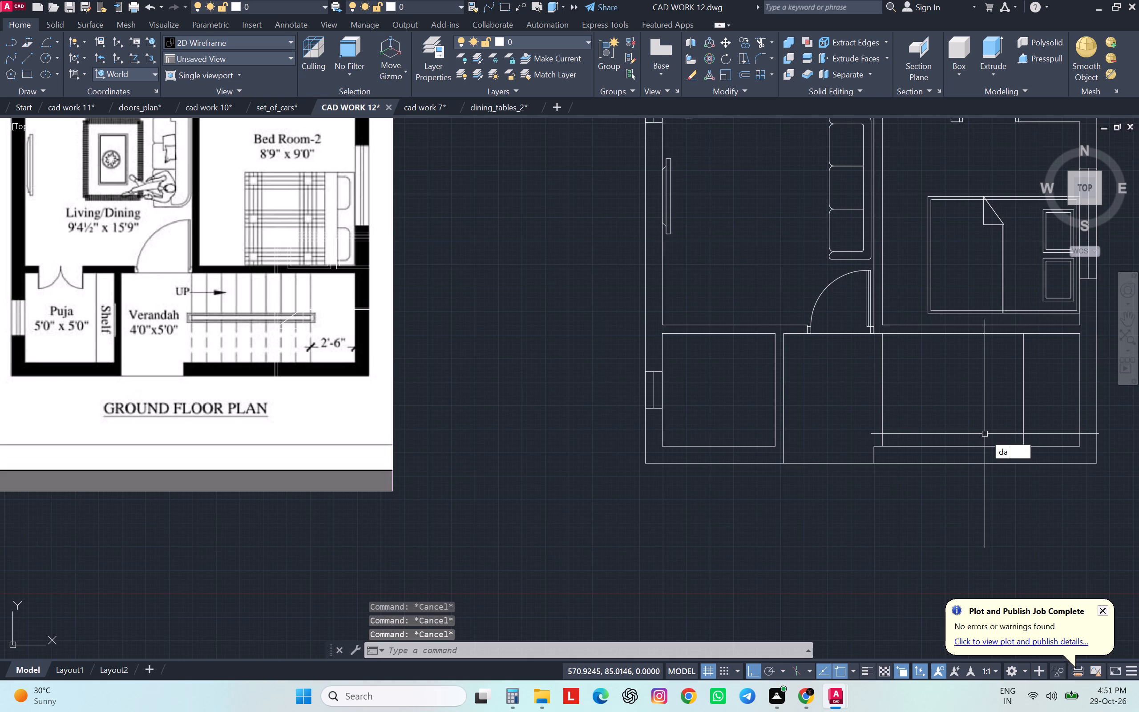
{"action": "key", "text": "space"}
{"action": "left_click", "coordinate": [1026, 444]}
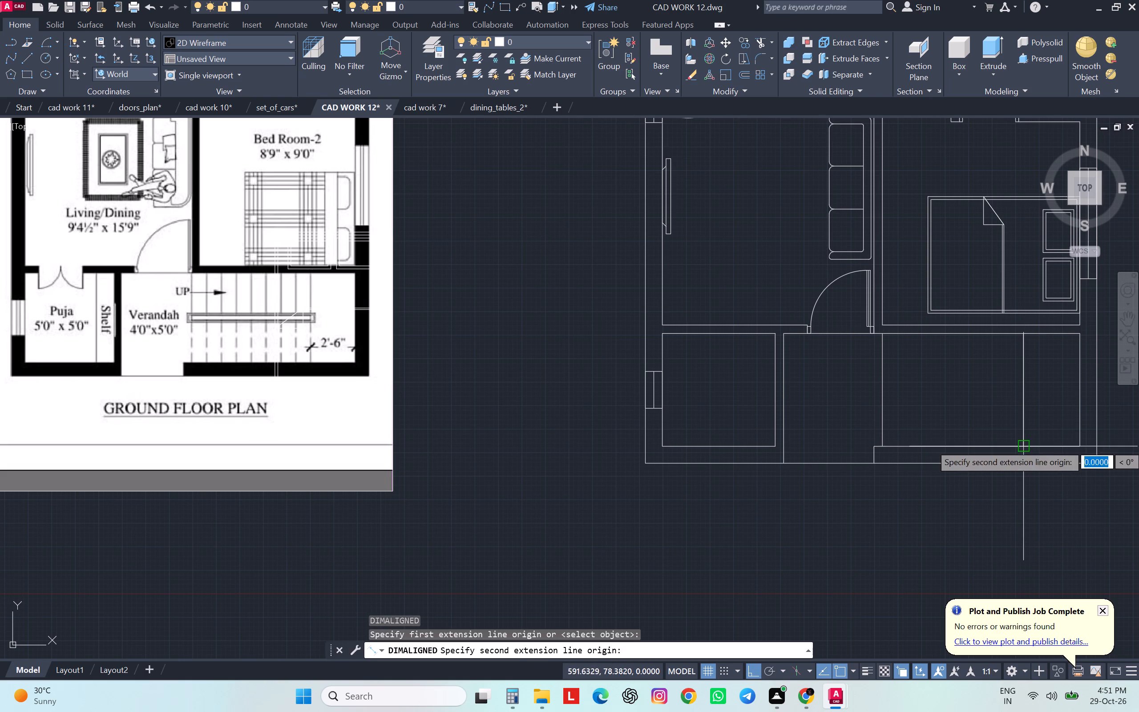
{"action": "left_click", "coordinate": [885, 443]}
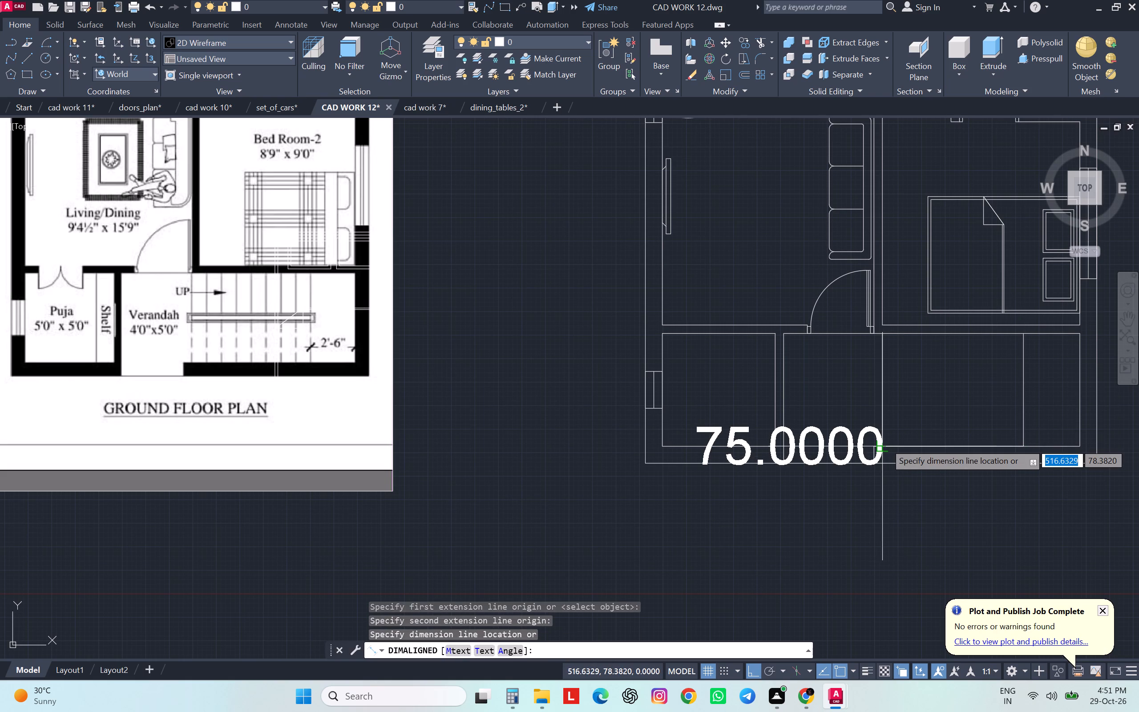
{"action": "key", "text": "Escape"}
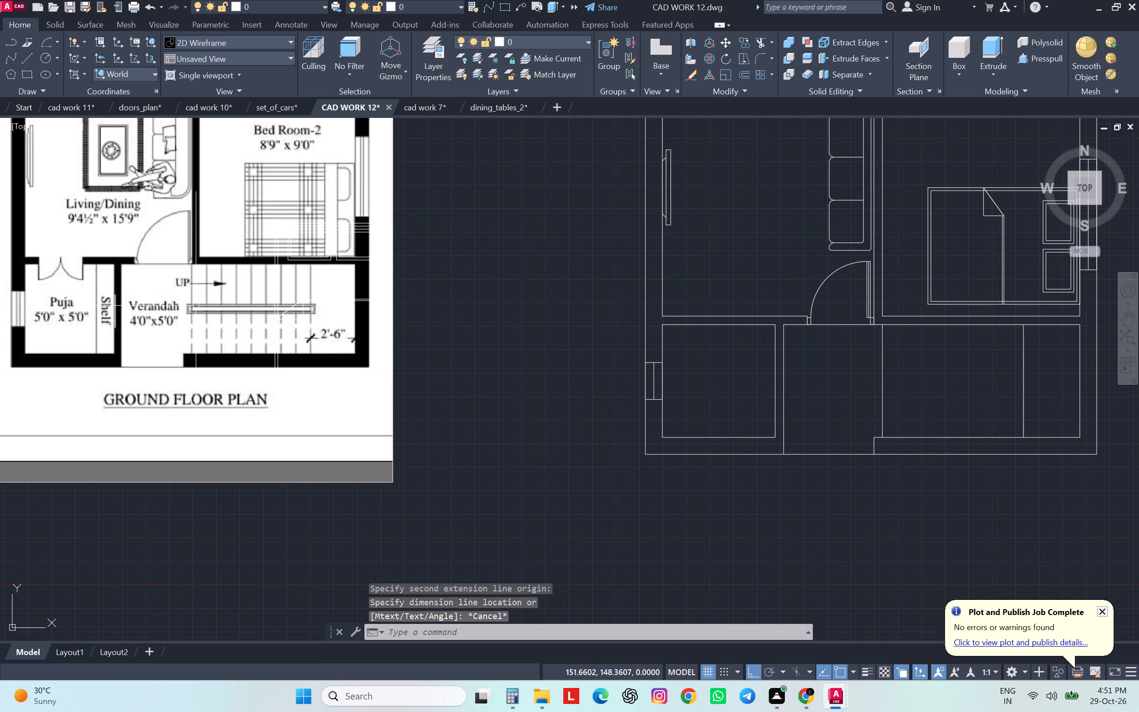
Check the staircase in the reference plan, divide 75 by 8 in Calculator for the tread spacing, and return to AutoCAD.
{"action": "scroll", "coordinate": [196, 306], "scroll_direction": "up", "scroll_amount": 3}
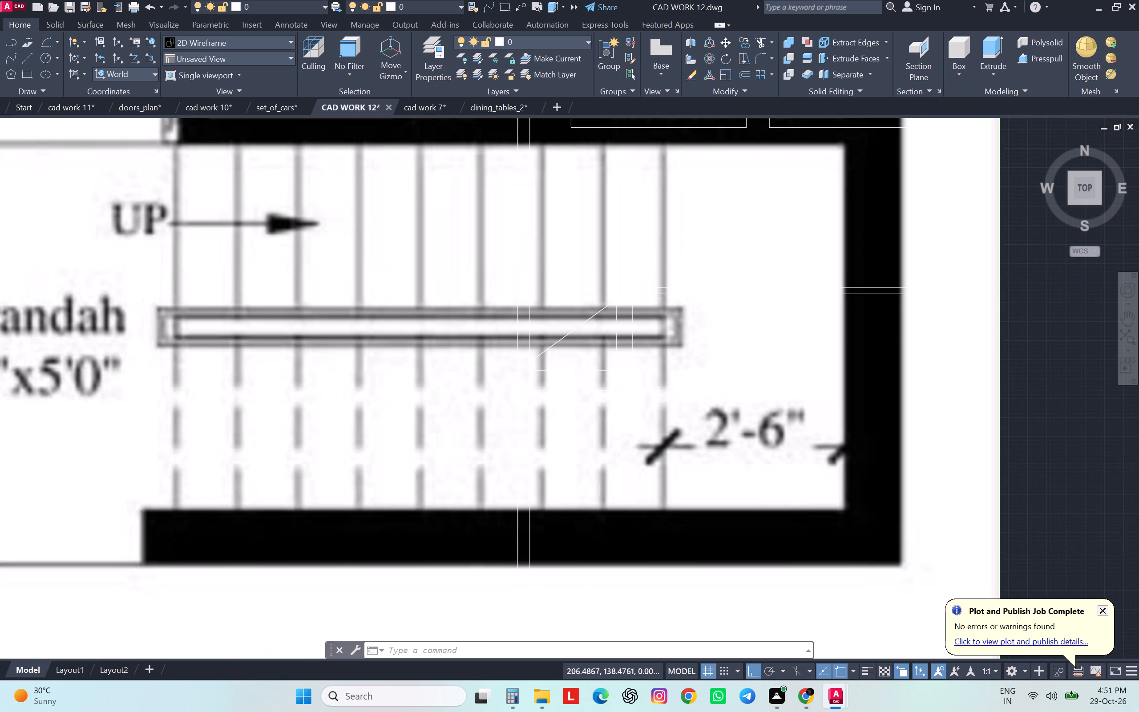
{"action": "scroll", "coordinate": [626, 393], "scroll_direction": "down", "scroll_amount": 1}
{"action": "scroll", "coordinate": [626, 393], "scroll_direction": "up", "scroll_amount": 2}
{"action": "scroll", "coordinate": [626, 393], "scroll_direction": "down", "scroll_amount": 3}
{"action": "scroll", "coordinate": [626, 393], "scroll_direction": "up", "scroll_amount": 1}
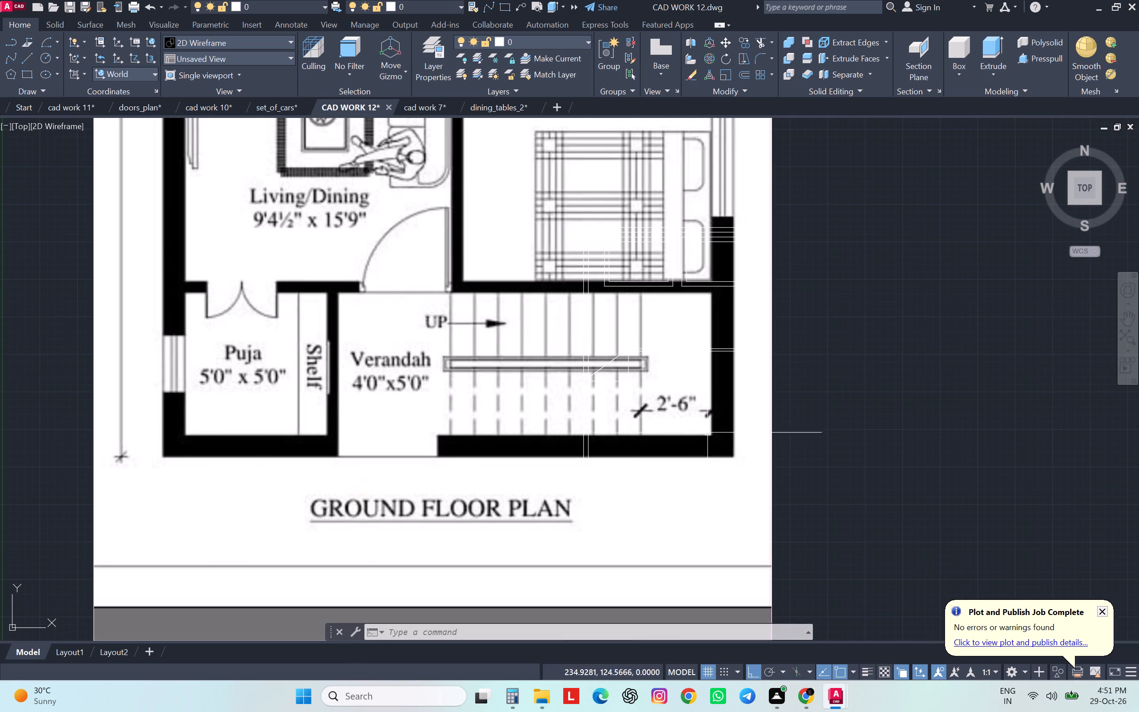
{"action": "left_click", "coordinate": [515, 695]}
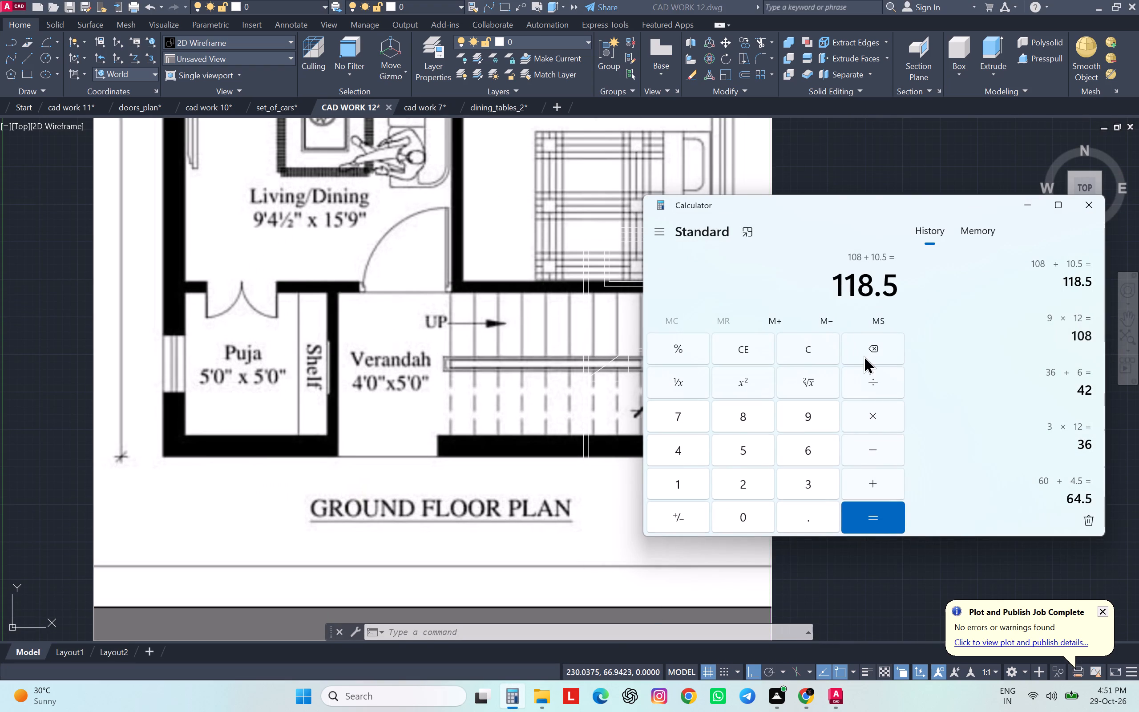
{"action": "double_click", "coordinate": [806, 353]}
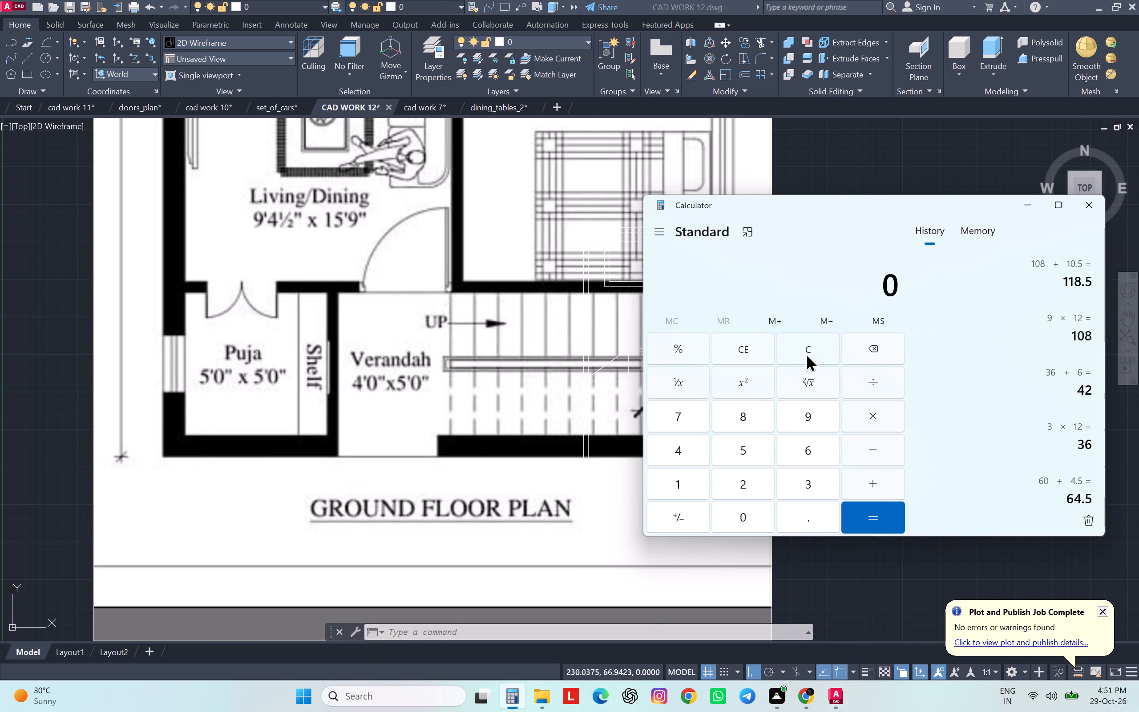
{"action": "type", "text": "75"}
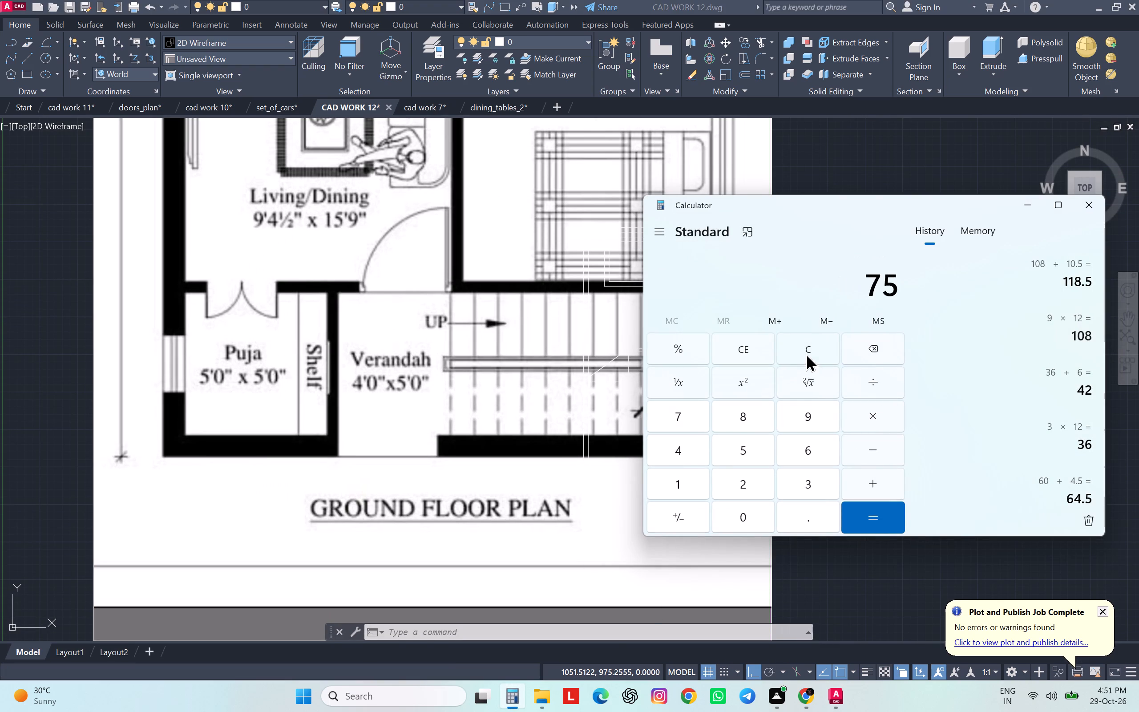
{"action": "type", "text": "/8"}
{"action": "key", "text": "Return"}
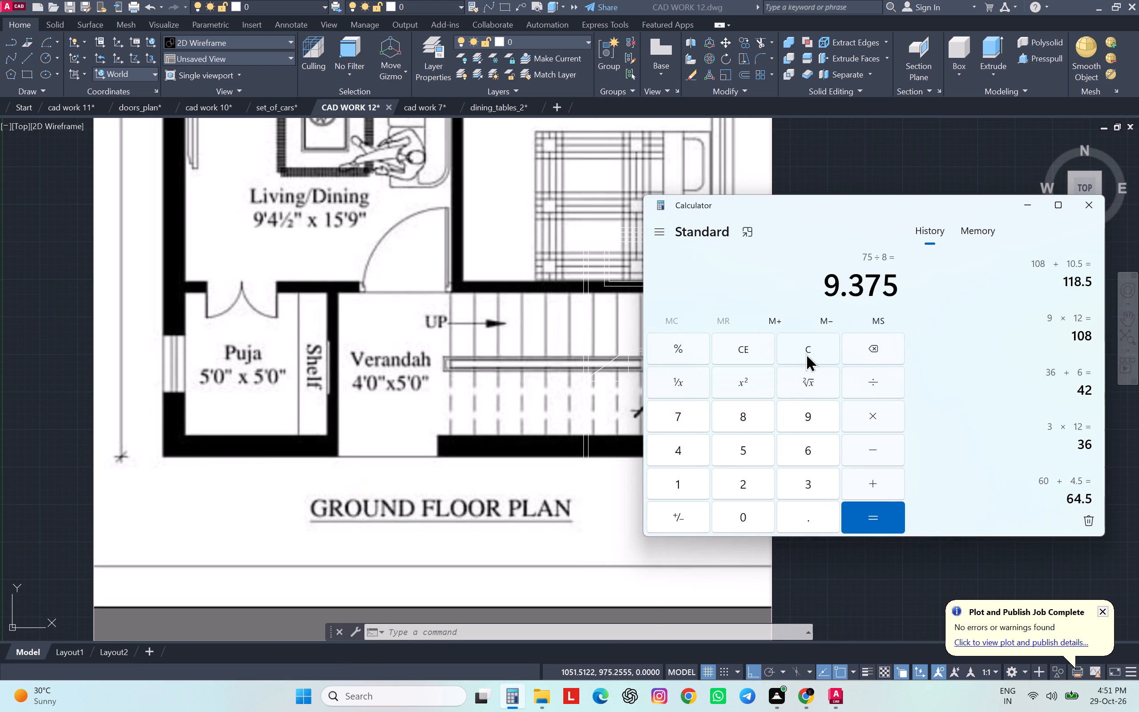
{"action": "left_click", "coordinate": [1025, 207]}
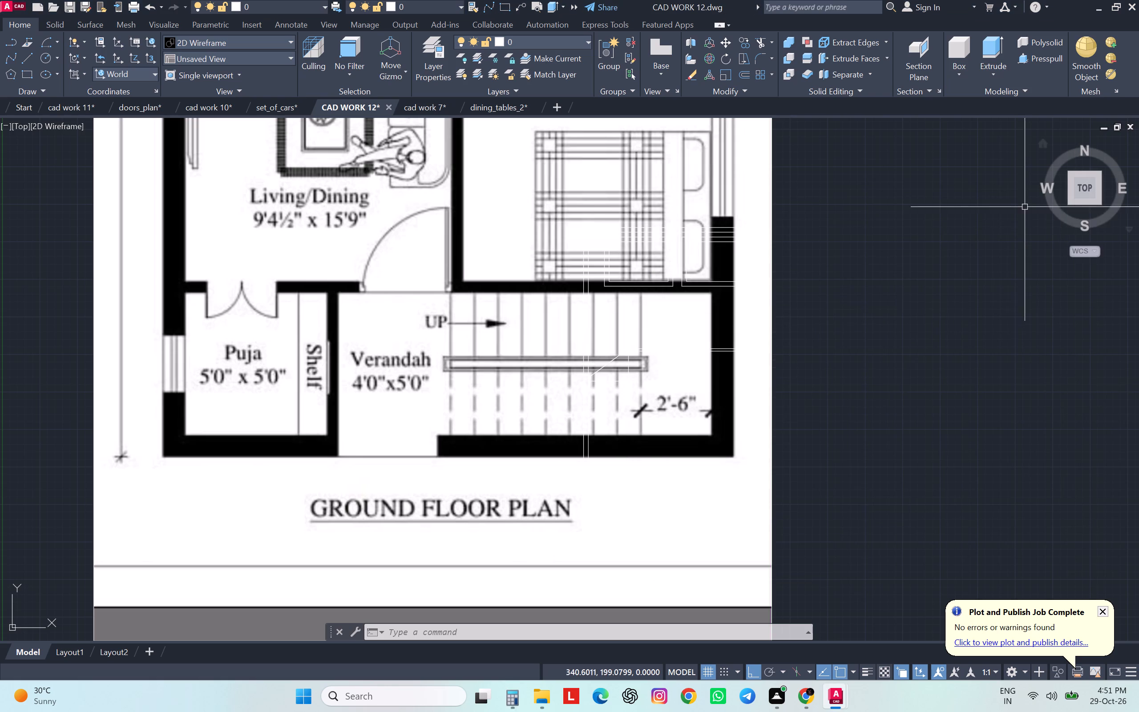
Offset the verandah-side stair line eight times toward the landing at 9.375-unit spacing to form the treads.
{"action": "scroll", "coordinate": [854, 418], "scroll_direction": "down", "scroll_amount": 3}
{"action": "scroll", "coordinate": [852, 419], "scroll_direction": "up", "scroll_amount": 3}
{"action": "scroll", "coordinate": [852, 419], "scroll_direction": "down", "scroll_amount": 2}
{"action": "middle_click_drag", "start_coordinate": [852, 419], "coordinate": [486, 400]}
{"action": "scroll", "coordinate": [830, 409], "scroll_direction": "up", "scroll_amount": 1}
{"action": "scroll", "coordinate": [822, 406], "scroll_direction": "down", "scroll_amount": 1}
{"action": "scroll", "coordinate": [782, 400], "scroll_direction": "up", "scroll_amount": 2}
{"action": "scroll", "coordinate": [486, 400], "scroll_direction": "up", "scroll_amount": 1}
{"action": "key", "text": "o"}
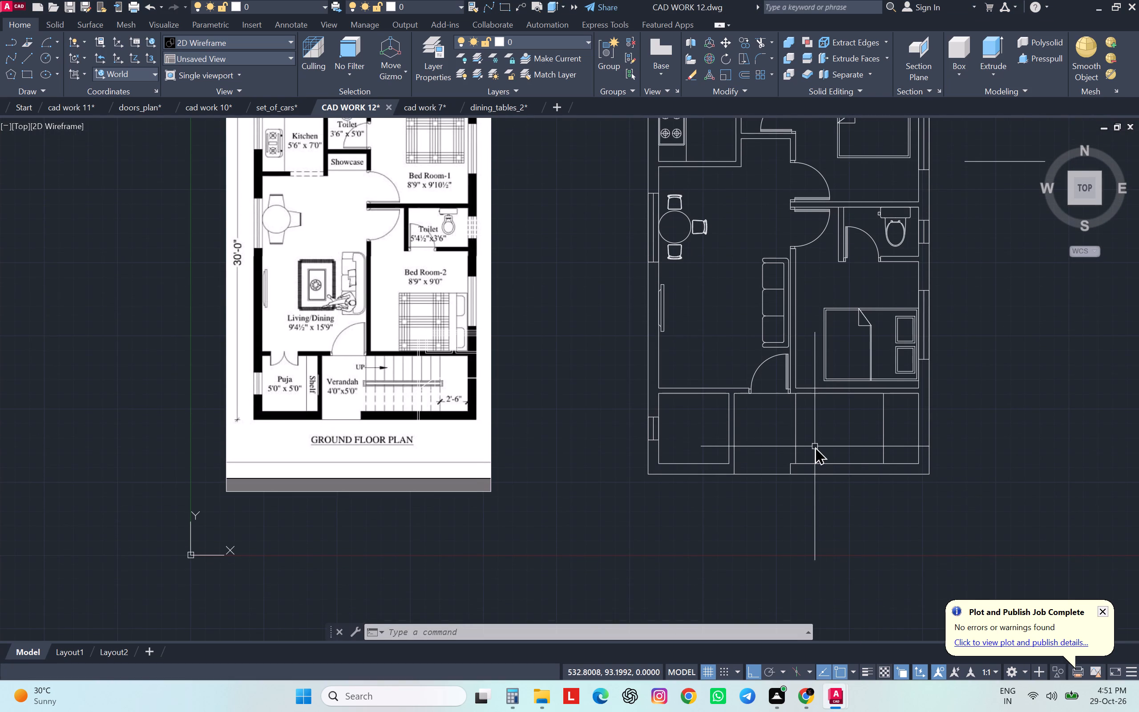
{"action": "key", "text": "Return"}
{"action": "type", "text": "9.375"}
{"action": "key", "text": "Return"}
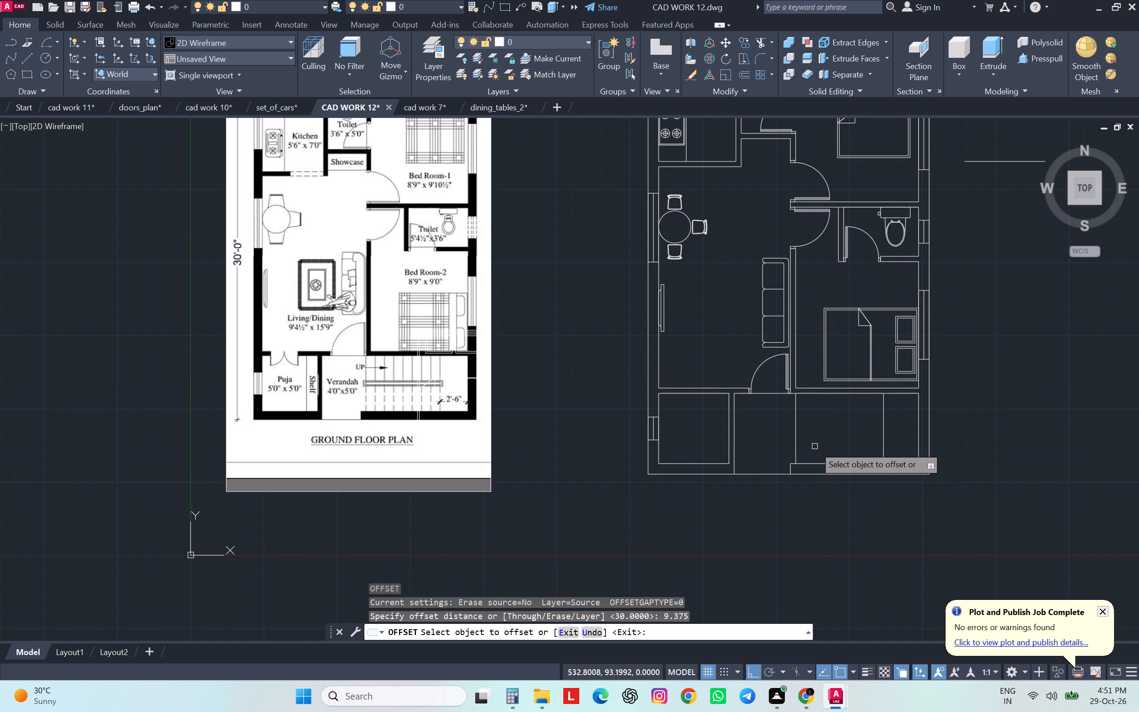
{"action": "left_click", "coordinate": [796, 447]}
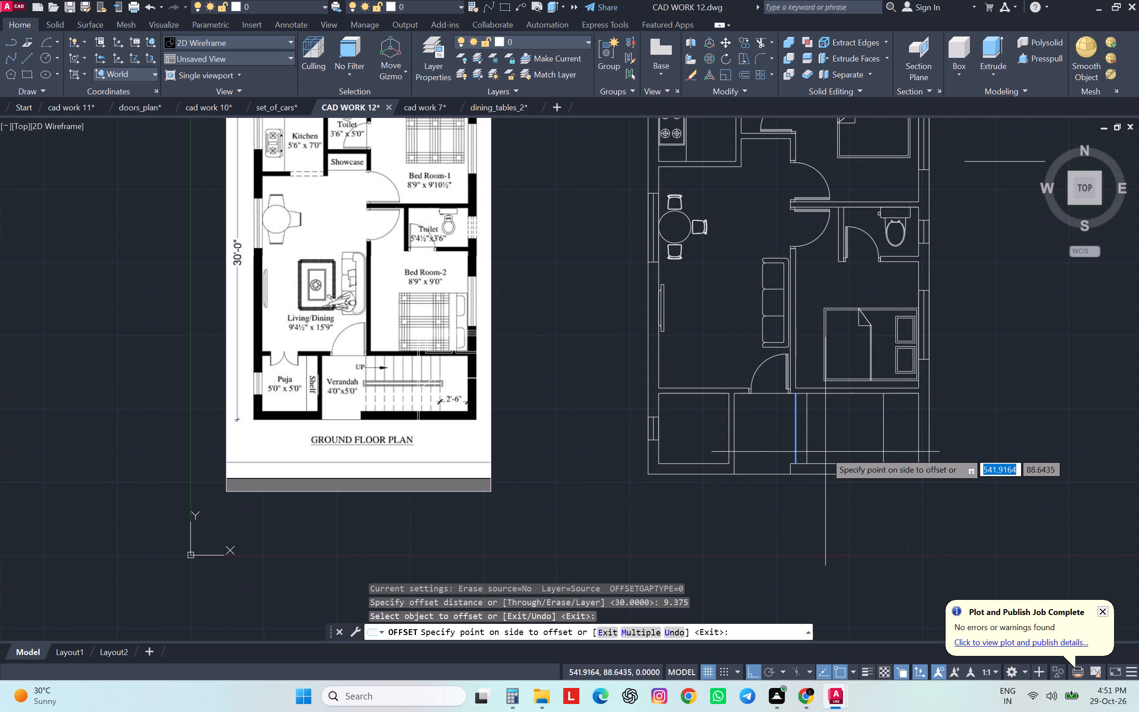
{"action": "key", "text": "m"}
{"action": "key", "text": "Return"}
{"action": "double_click", "coordinate": [825, 452]}
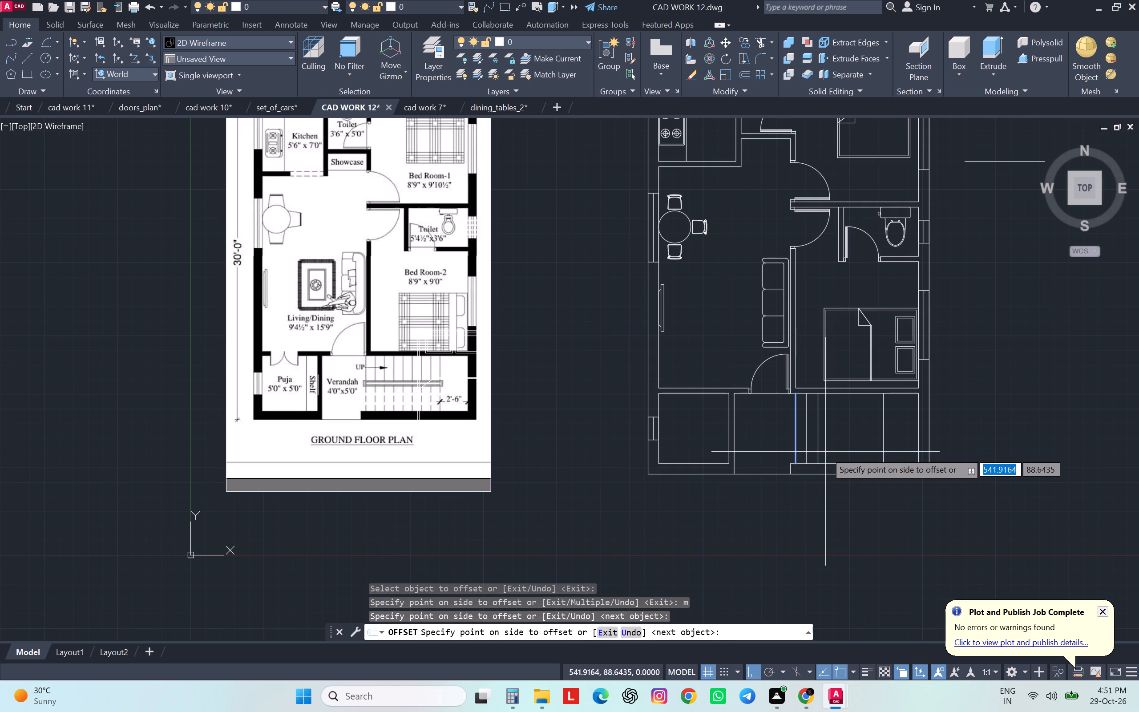
{"action": "left_click", "coordinate": [827, 452]}
{"action": "left_click", "coordinate": [860, 452]}
{"action": "left_click", "coordinate": [945, 453]}
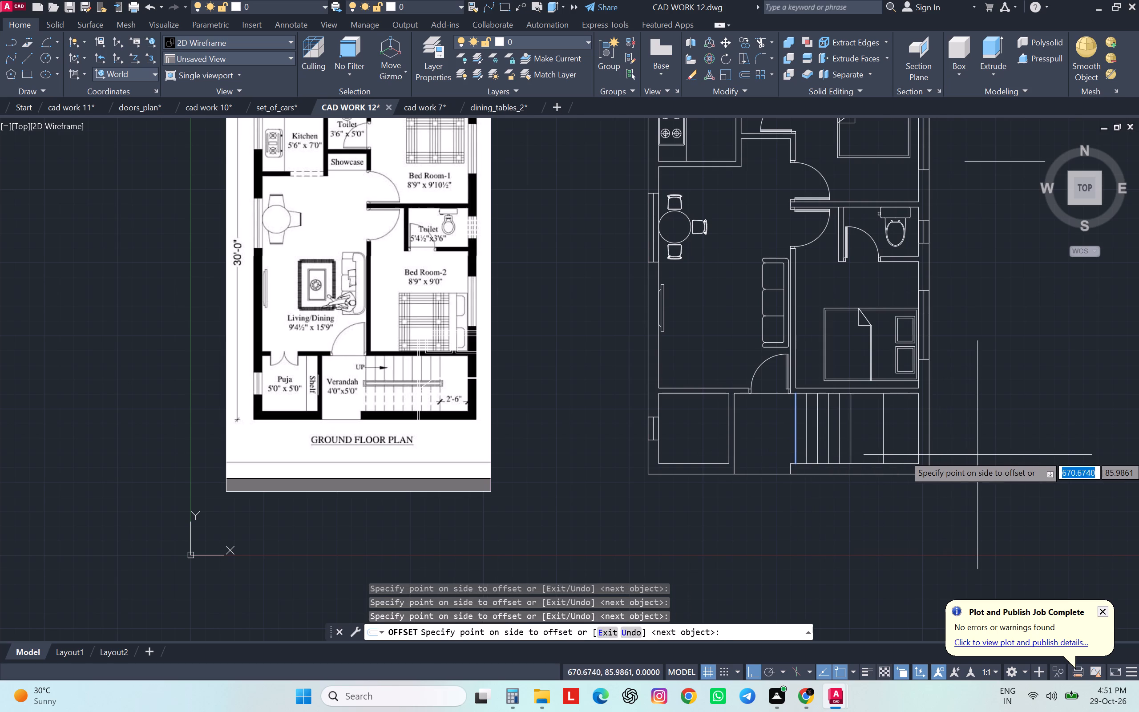
{"action": "left_click", "coordinate": [977, 455]}
{"action": "left_click", "coordinate": [986, 456]}
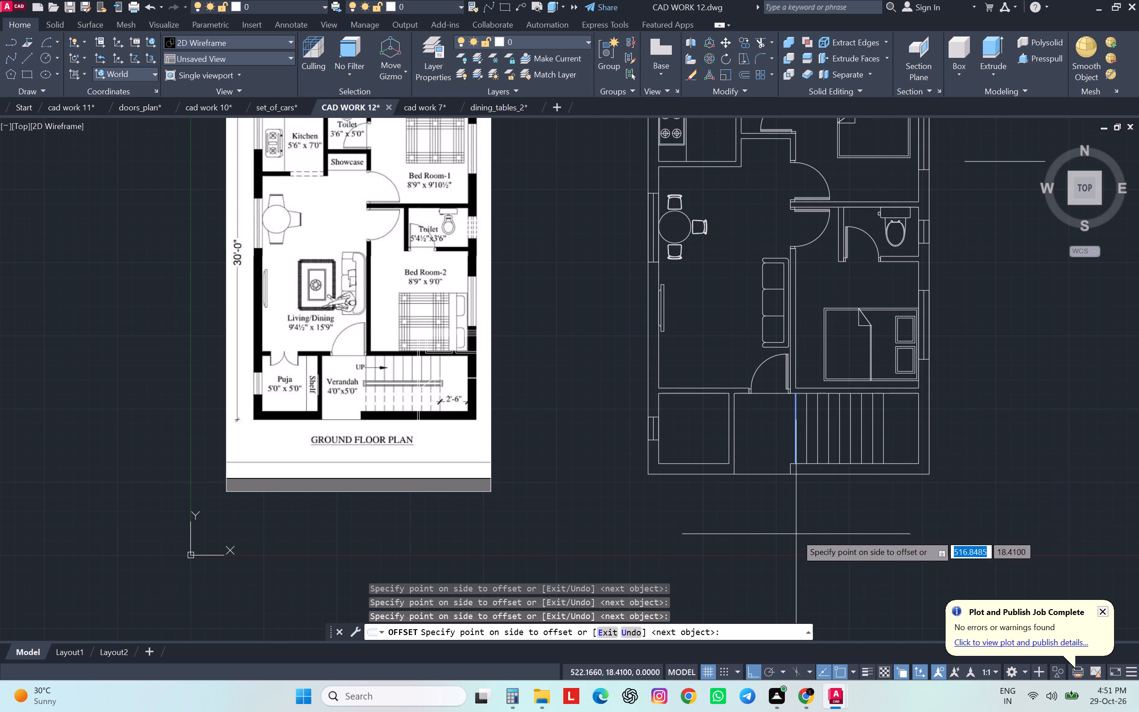
{"action": "left_click", "coordinate": [1033, 501]}
{"action": "key", "text": "Escape"}
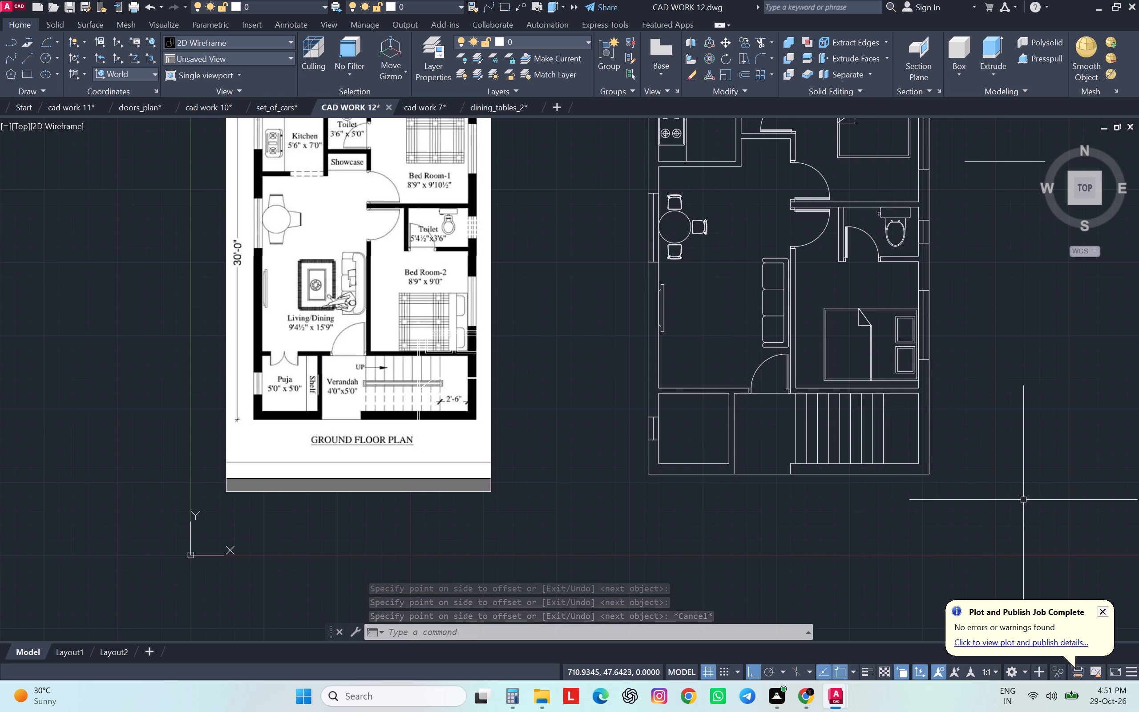
Measure the full length of the verandah-side stair line with an aligned dimension, without placing it.
{"action": "type", "text": "daa"}
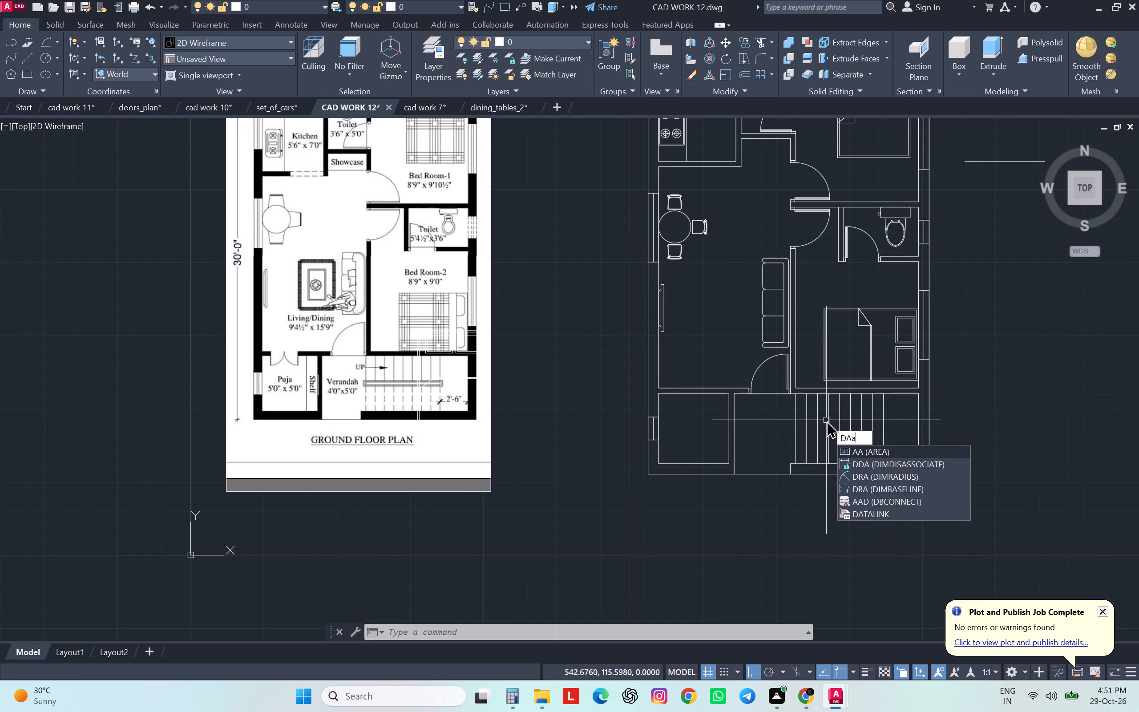
{"action": "key", "text": "BackSpace"}
{"action": "key", "text": "space"}
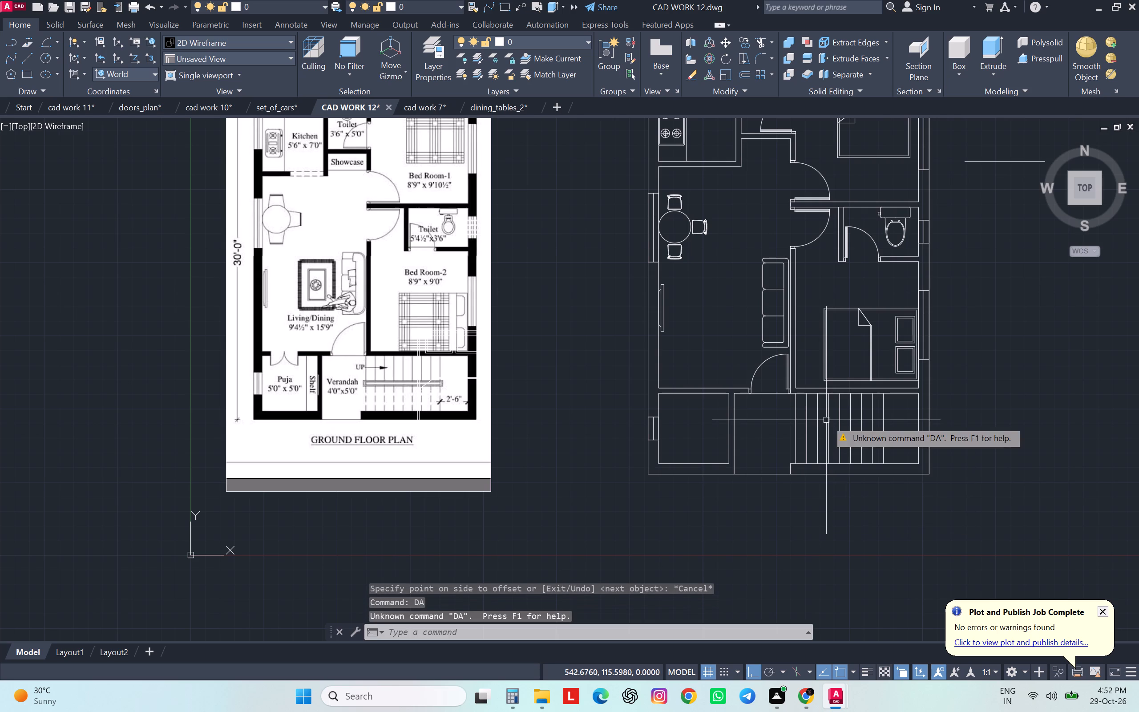
{"action": "type", "text": "da"}
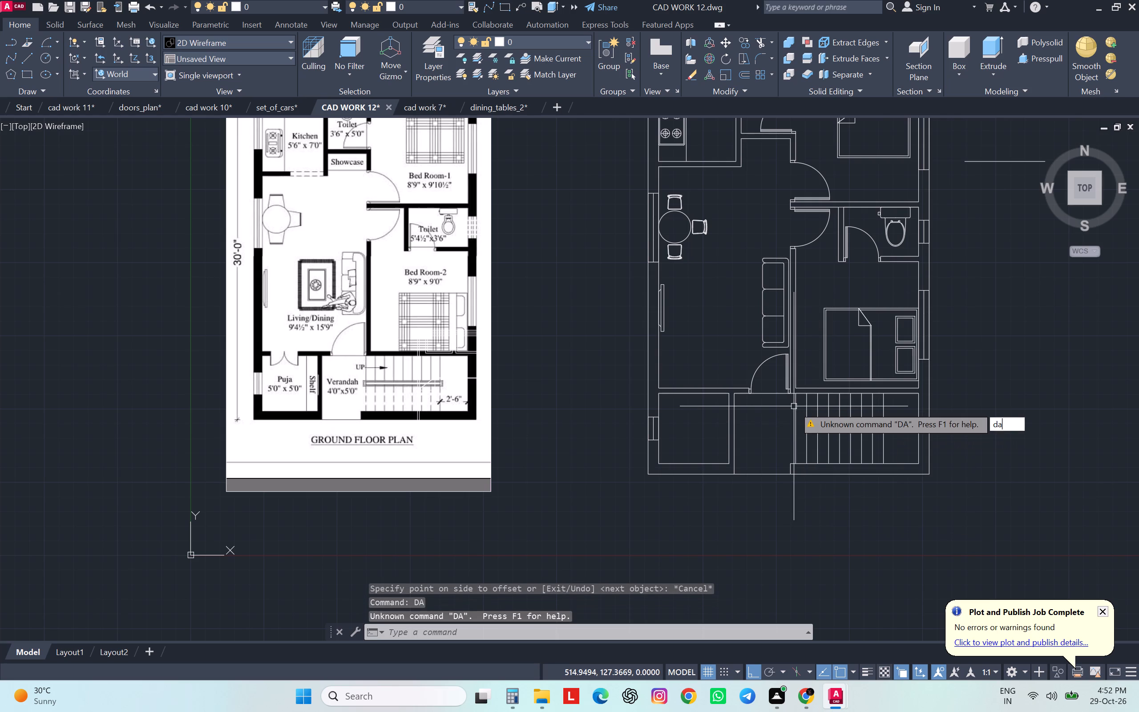
{"action": "key", "text": "space"}
{"action": "scroll", "coordinate": [802, 404], "scroll_direction": "down", "scroll_amount": 1}
{"action": "scroll", "coordinate": [802, 404], "scroll_direction": "up", "scroll_amount": 3}
{"action": "scroll", "coordinate": [801, 400], "scroll_direction": "down", "scroll_amount": 1}
{"action": "scroll", "coordinate": [799, 394], "scroll_direction": "up", "scroll_amount": 2}
{"action": "scroll", "coordinate": [799, 394], "scroll_direction": "down", "scroll_amount": 1}
{"action": "scroll", "coordinate": [799, 394], "scroll_direction": "up", "scroll_amount": 1}
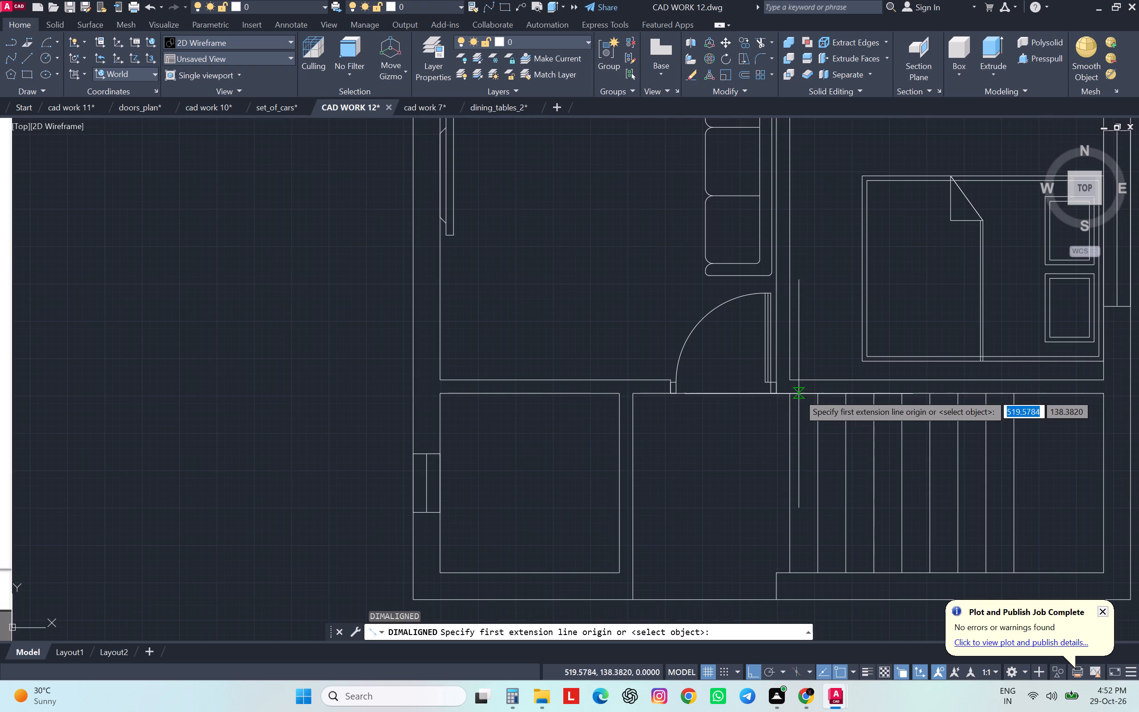
{"action": "left_click", "coordinate": [793, 398]}
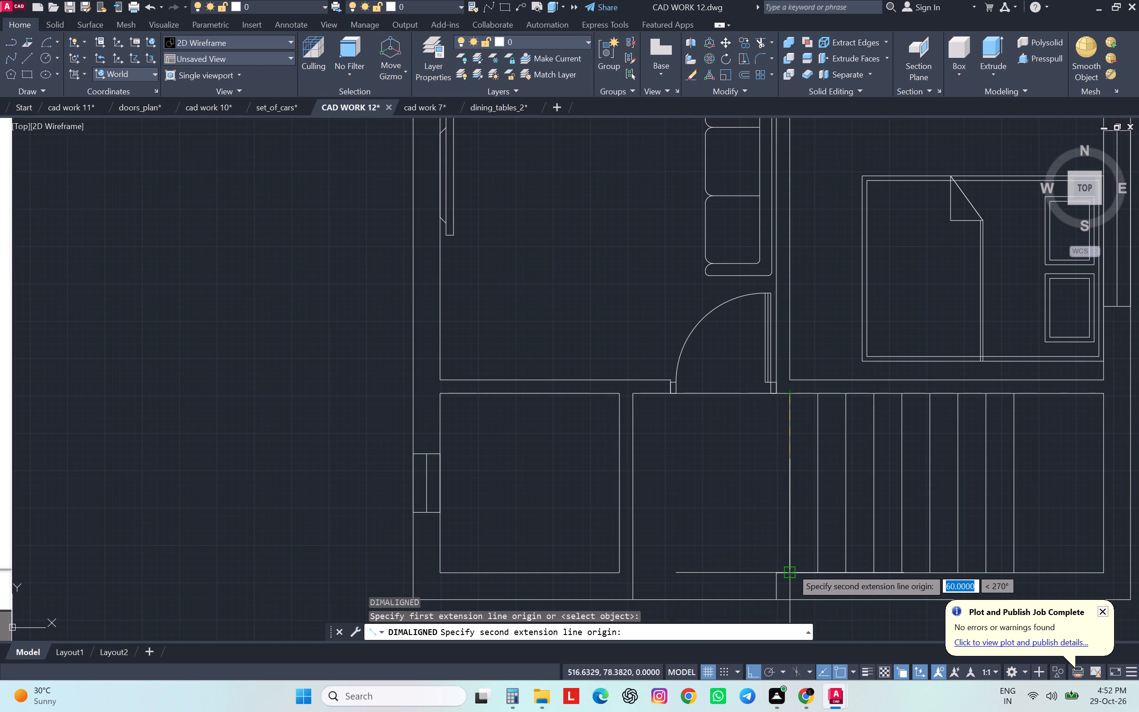
{"action": "left_click", "coordinate": [792, 568]}
{"action": "key", "text": "Escape"}
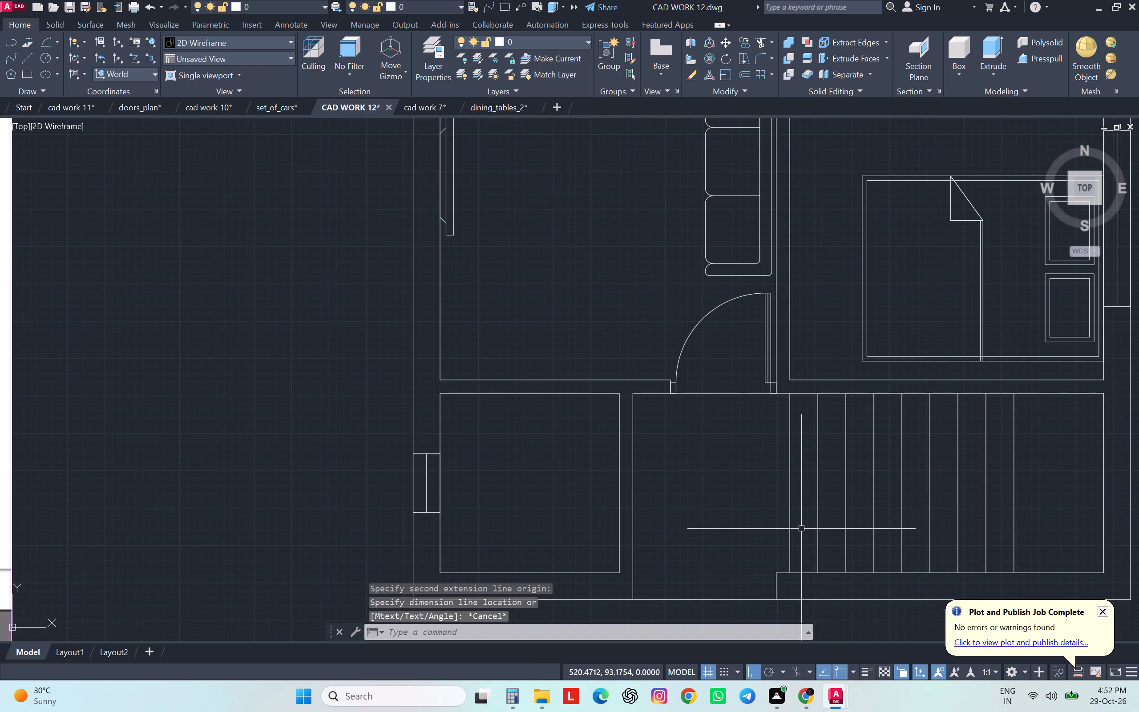
Draw a 75-unit horizontal line across the treads from the midpoint of the verandah-side stair line to the landing edge.
{"action": "key", "text": "l"}
{"action": "key", "text": "Return"}
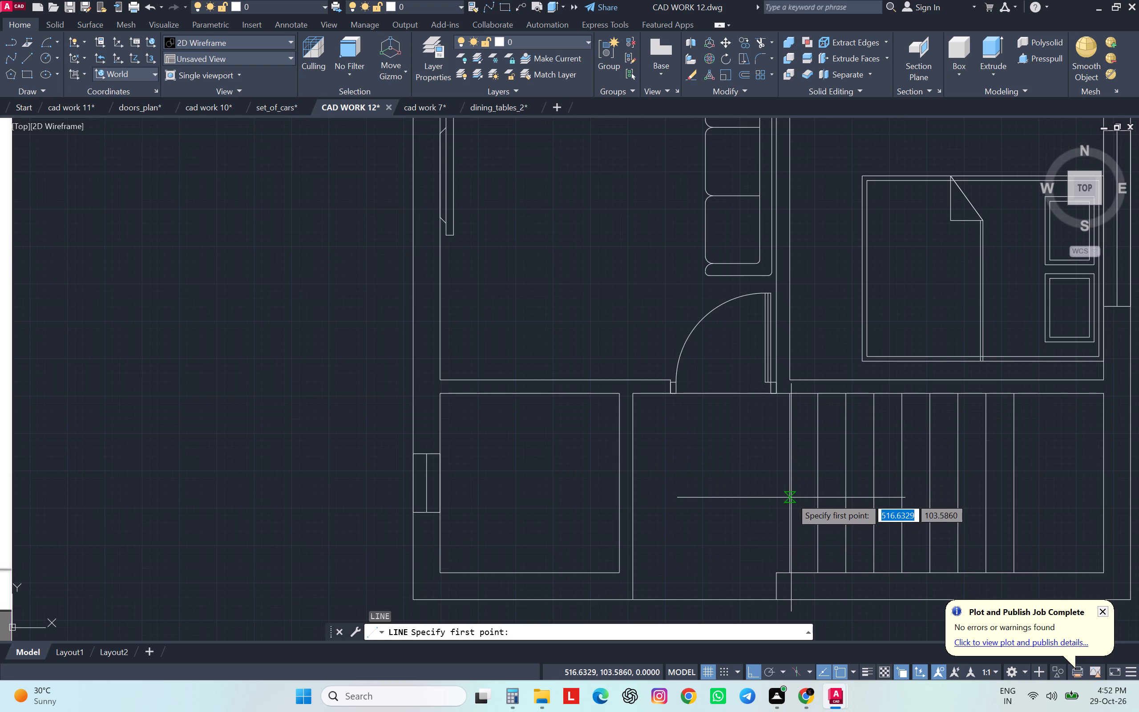
{"action": "left_click", "coordinate": [792, 488]}
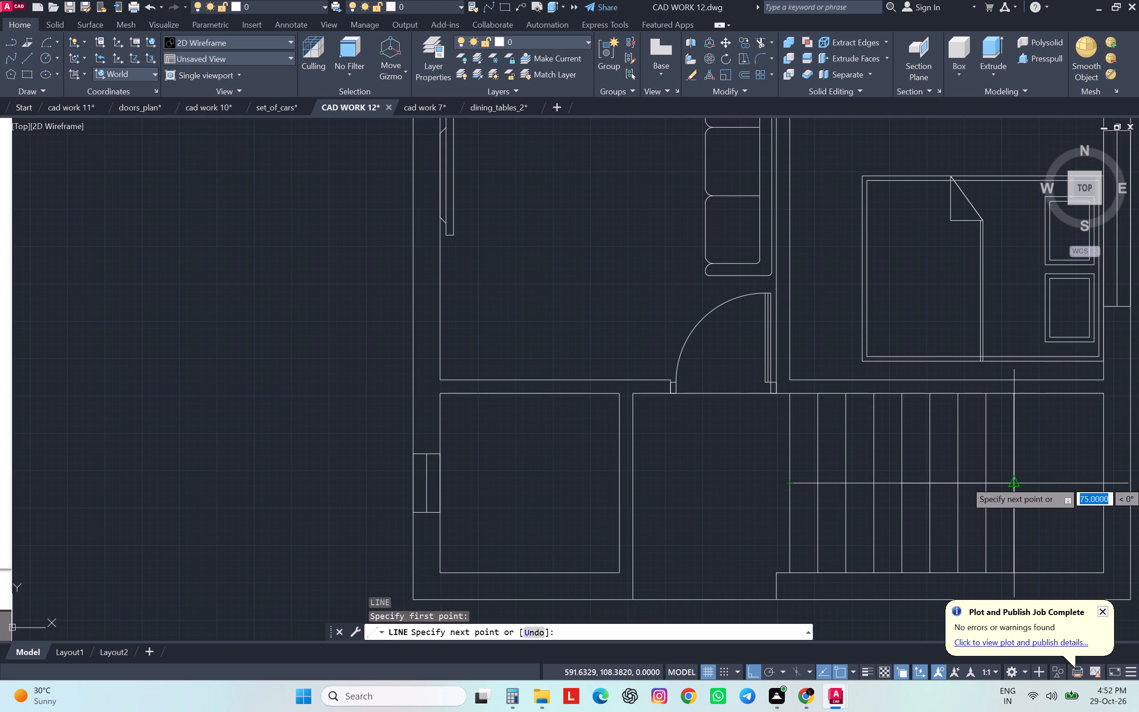
{"action": "left_click", "coordinate": [1010, 481]}
{"action": "key", "text": "Escape"}
Offset the horizontal centre line of the stairs 1 unit to each side, above and below.
{"action": "left_click", "coordinate": [894, 481]}
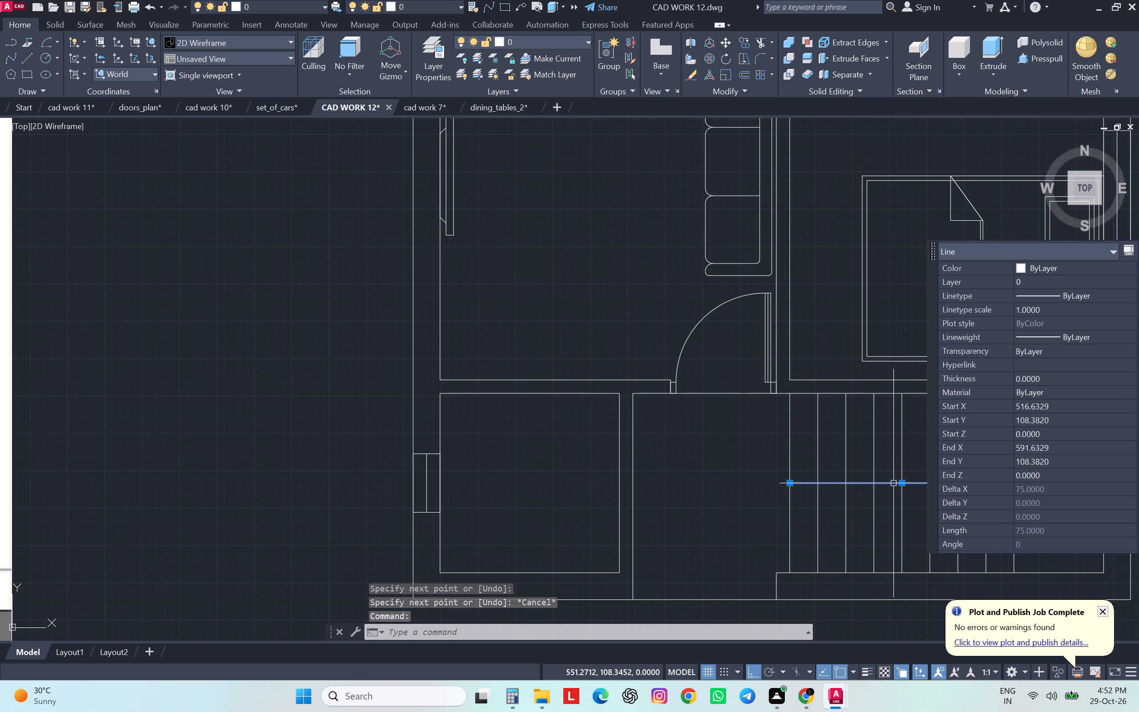
{"action": "key", "text": "o"}
{"action": "key", "text": "Return"}
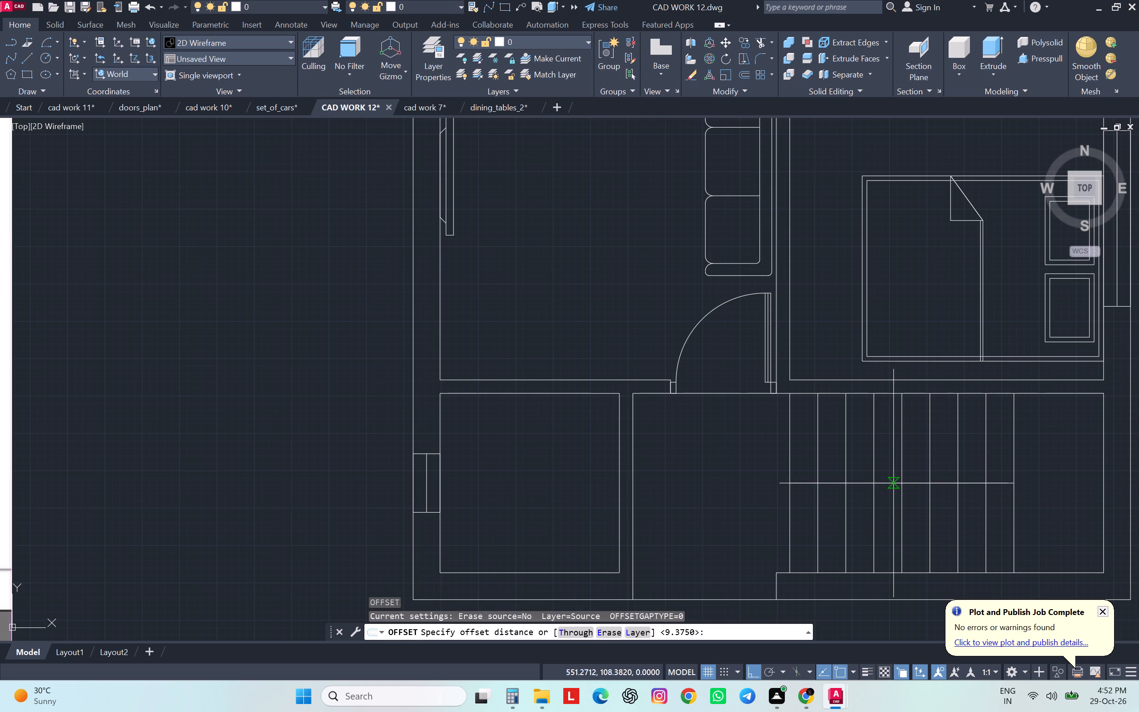
{"action": "type", "text": "1."}
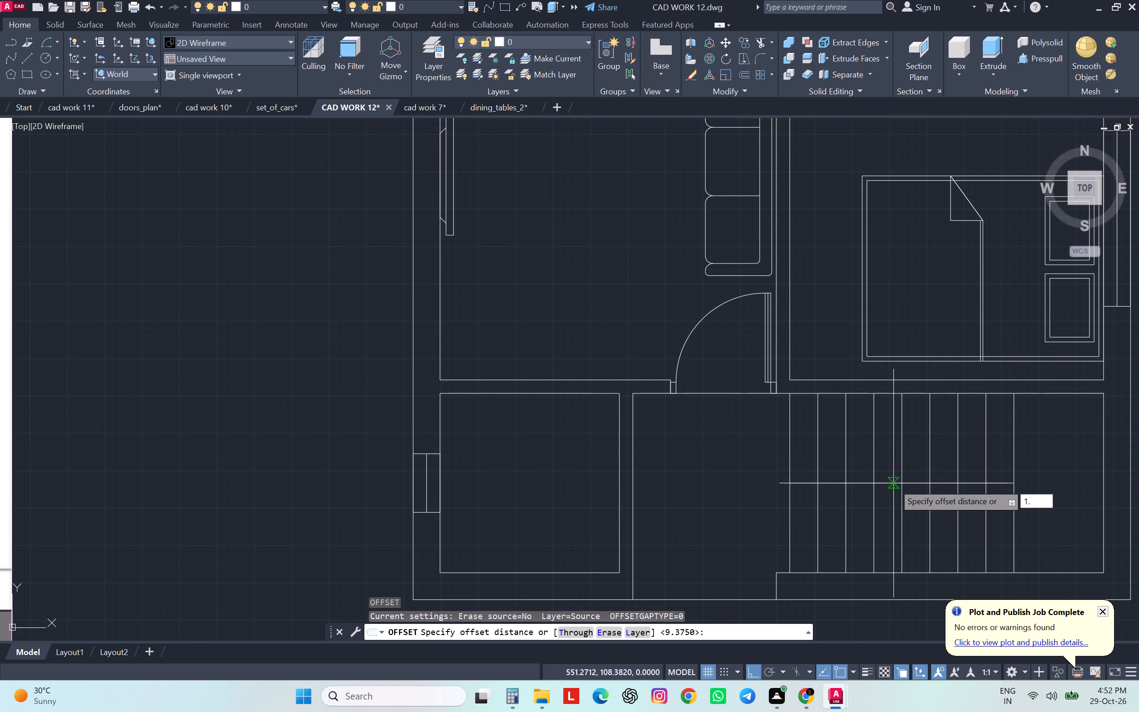
{"action": "key", "text": "Return"}
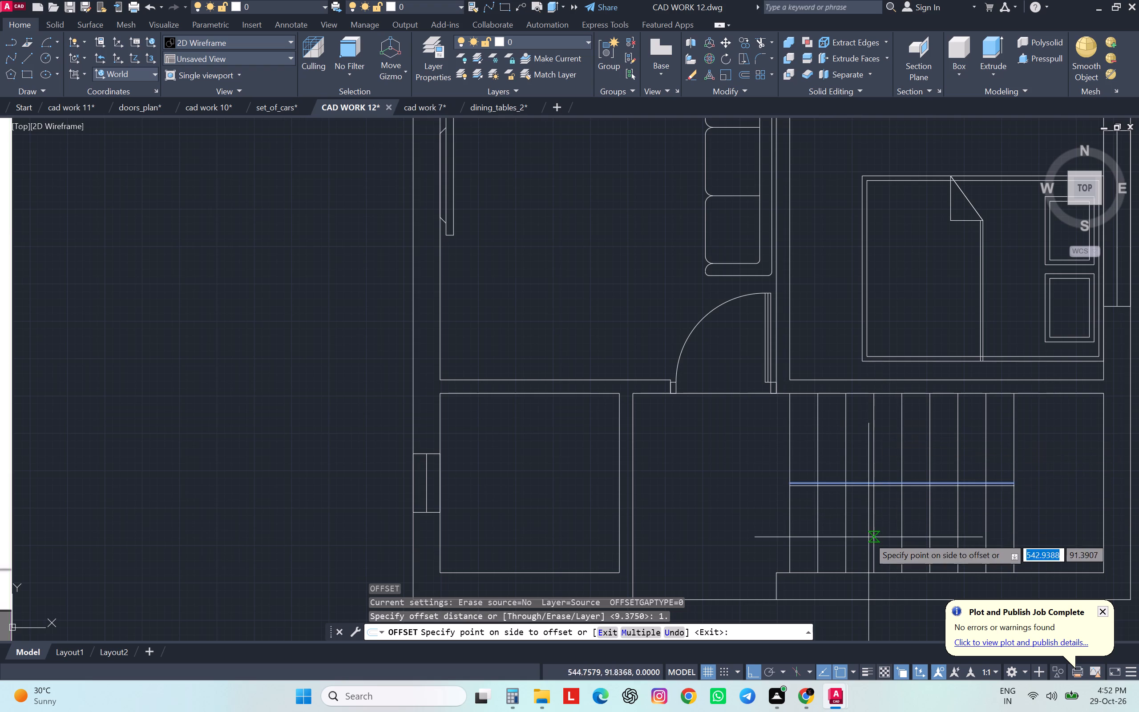
{"action": "left_click", "coordinate": [888, 412]}
{"action": "scroll", "coordinate": [891, 485], "scroll_direction": "down", "scroll_amount": 1}
{"action": "scroll", "coordinate": [891, 485], "scroll_direction": "up", "scroll_amount": 1}
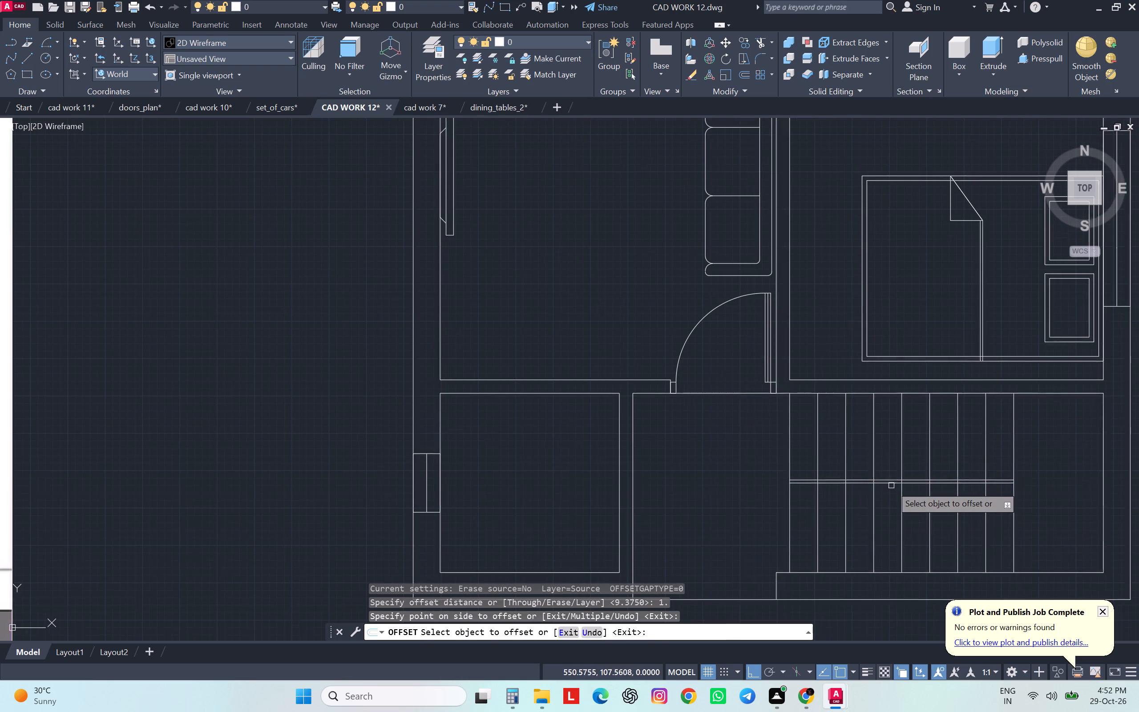
{"action": "scroll", "coordinate": [891, 485], "scroll_direction": "up", "scroll_amount": 1}
{"action": "left_click", "coordinate": [889, 483]}
{"action": "left_click", "coordinate": [892, 534]}
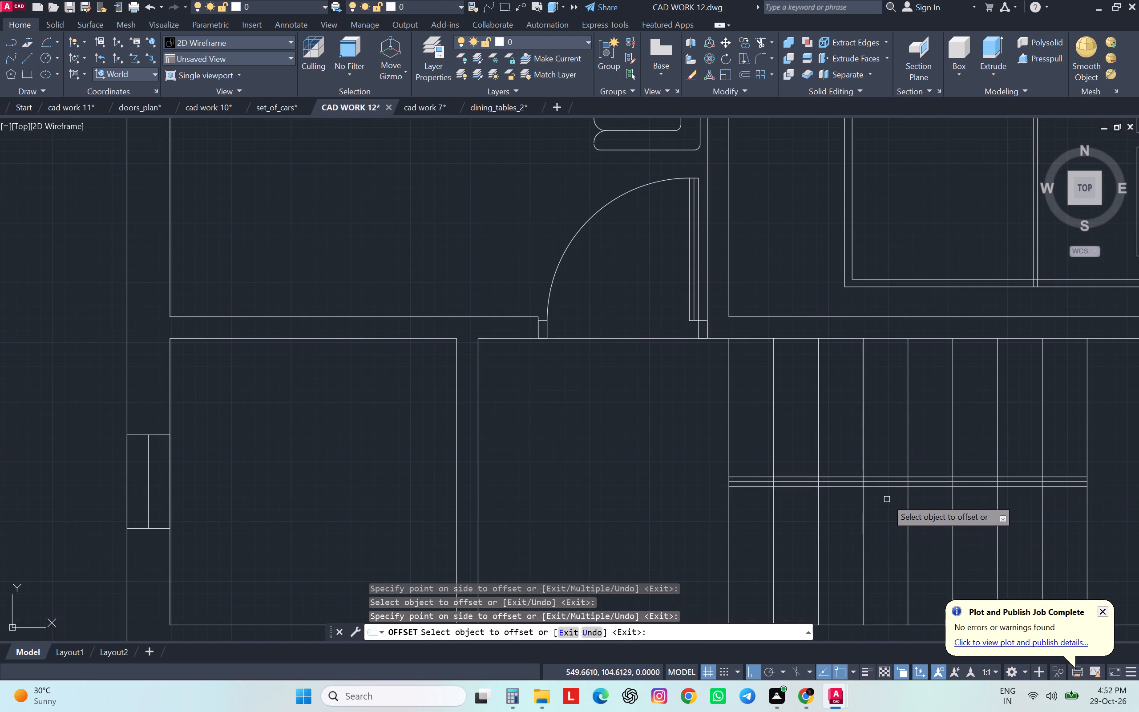
Offset the two outer handrail lines 1 unit further outward, one above and one below the horizontal centre line.
{"action": "scroll", "coordinate": [892, 489], "scroll_direction": "down", "scroll_amount": 4}
{"action": "scroll", "coordinate": [892, 489], "scroll_direction": "up", "scroll_amount": 3}
{"action": "scroll", "coordinate": [879, 504], "scroll_direction": "down", "scroll_amount": 2}
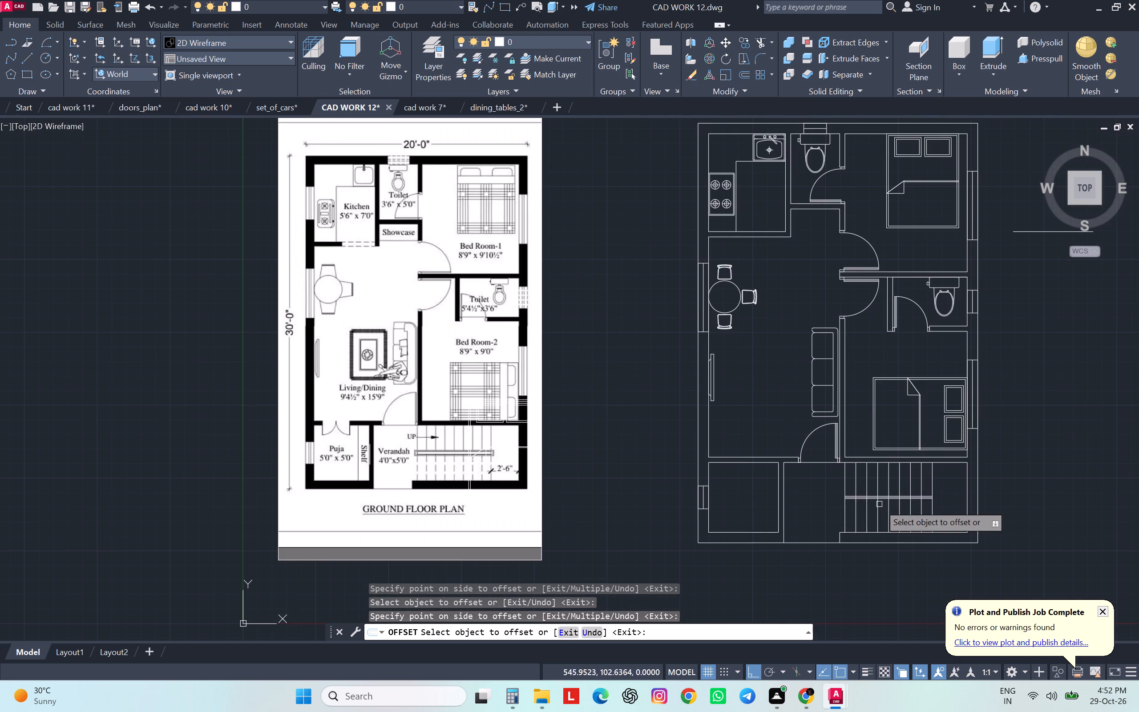
{"action": "scroll", "coordinate": [852, 509], "scroll_direction": "up", "scroll_amount": 3}
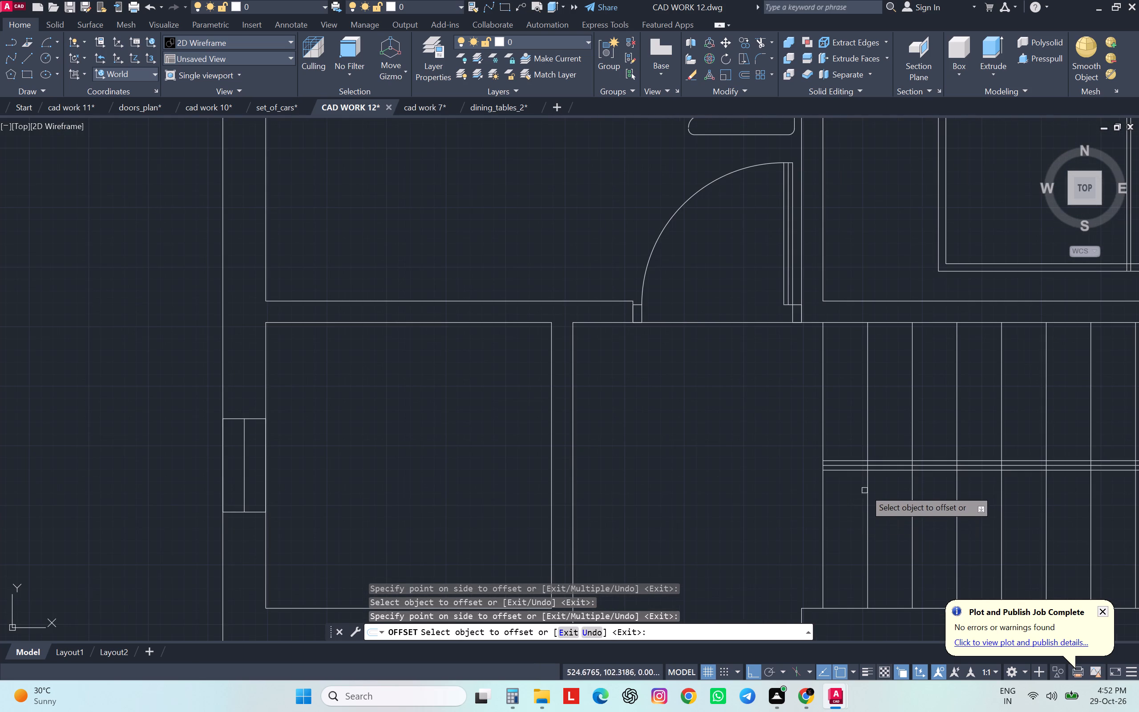
{"action": "left_click", "coordinate": [885, 461]}
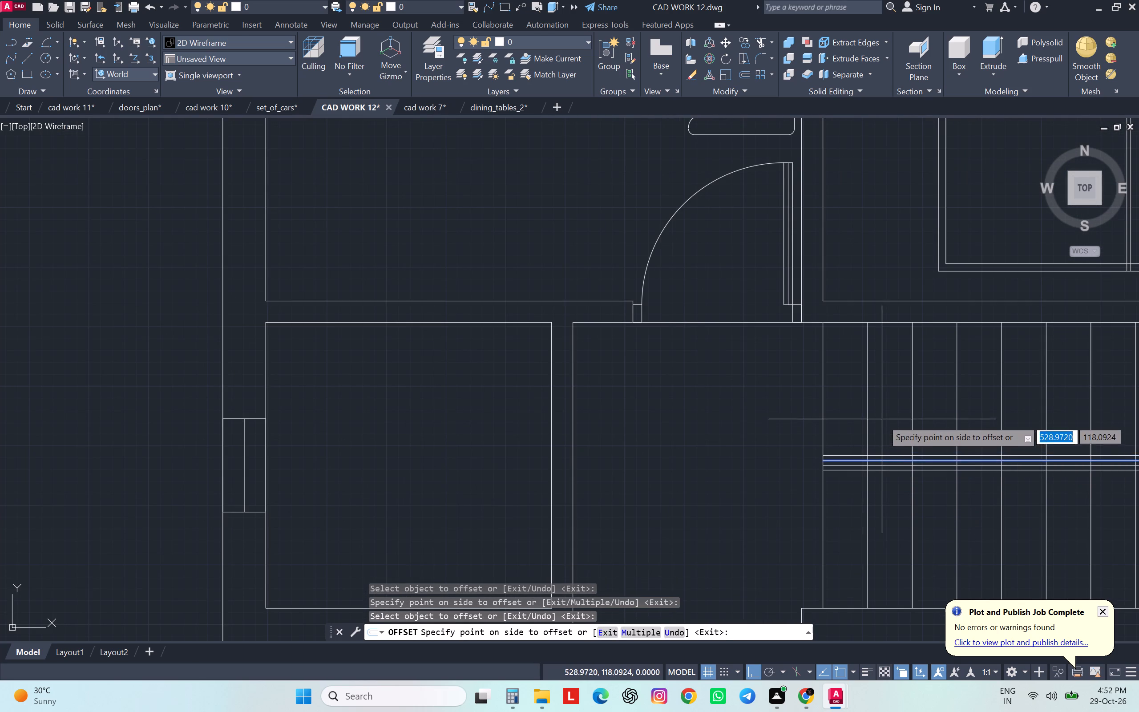
{"action": "left_click", "coordinate": [882, 419]}
{"action": "left_click", "coordinate": [891, 472]}
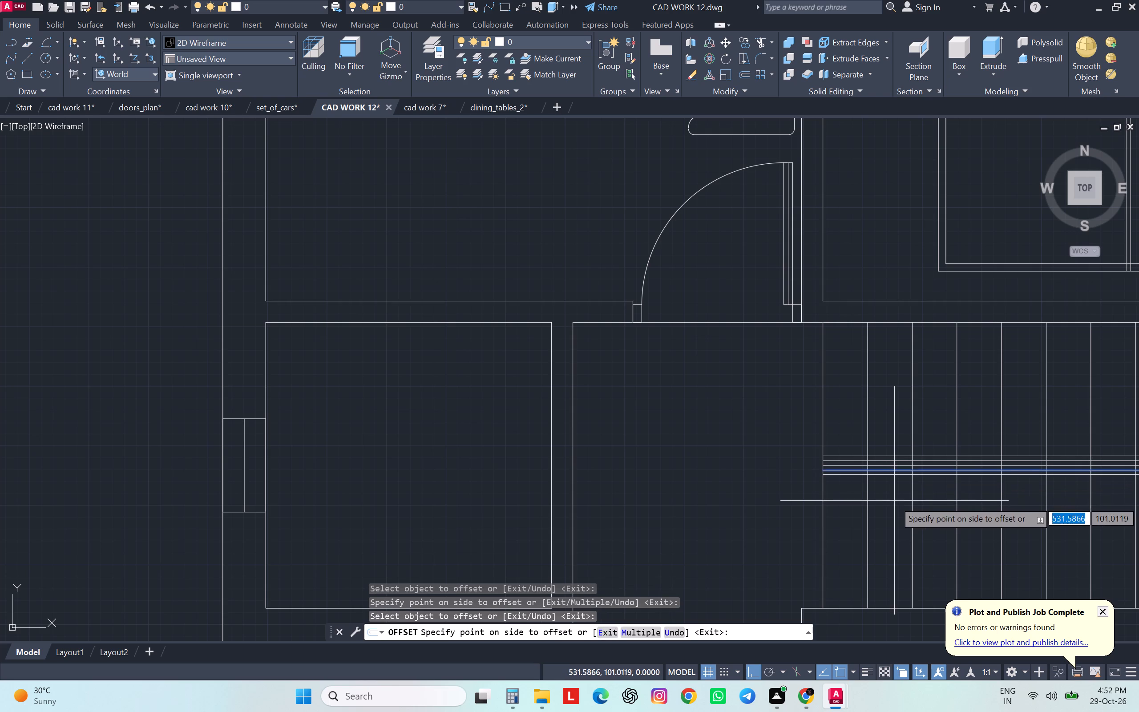
{"action": "left_click", "coordinate": [894, 501]}
{"action": "key", "text": "Escape"}
Erase the original horizontal centre line between the handrail offsets.
{"action": "scroll", "coordinate": [895, 468], "scroll_direction": "up", "scroll_amount": 6}
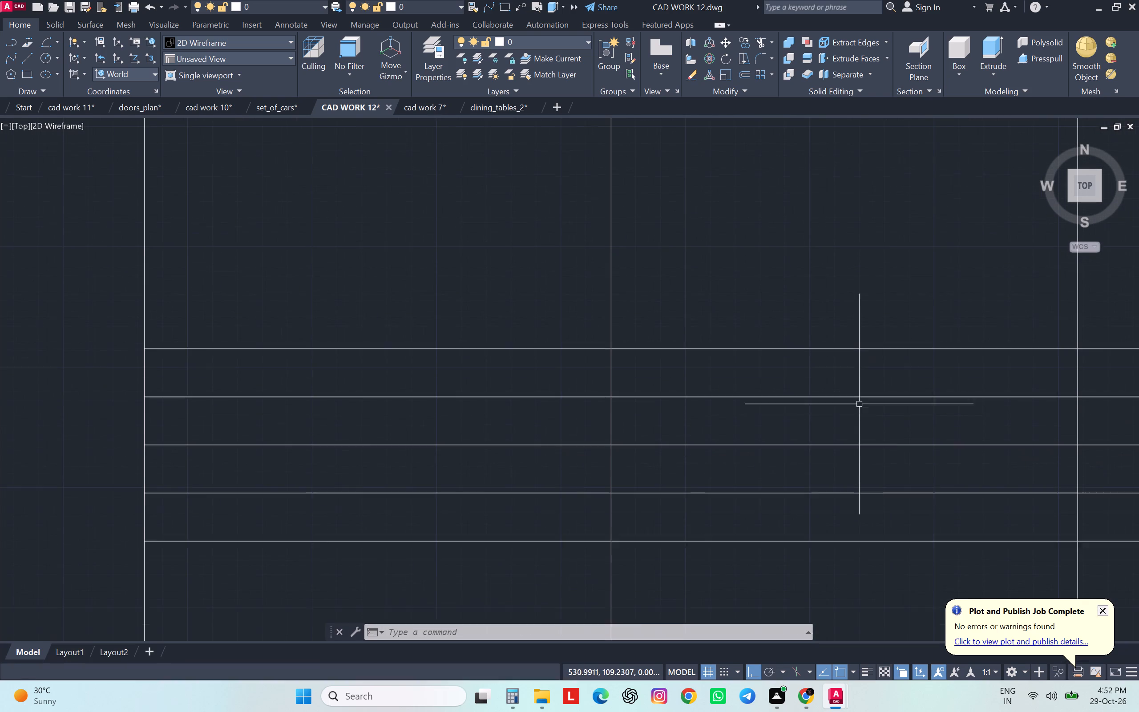
{"action": "left_click", "coordinate": [863, 444]}
{"action": "left_click", "coordinate": [849, 456]}
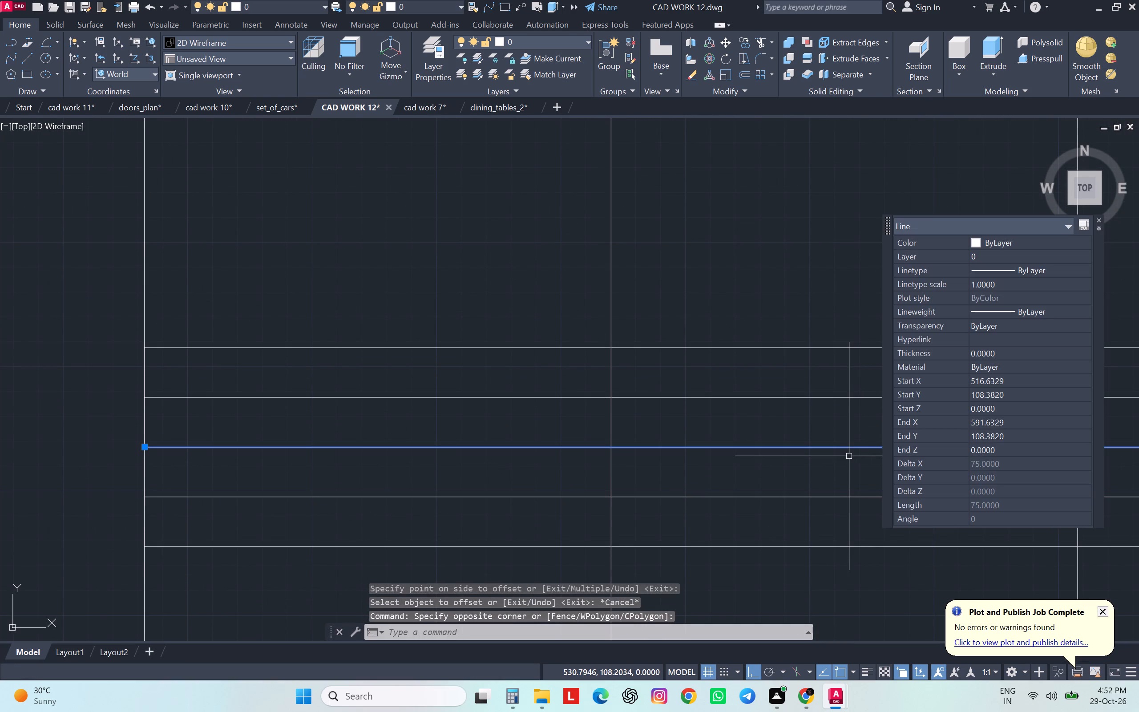
{"action": "key", "text": "Delete"}
Draw 4-unit vertical lines closing the landing end and the verandah end of the handrail between its outermost lines.
{"action": "scroll", "coordinate": [846, 453], "scroll_direction": "down", "scroll_amount": 2}
{"action": "scroll", "coordinate": [846, 453], "scroll_direction": "up", "scroll_amount": 2}
{"action": "scroll", "coordinate": [846, 453], "scroll_direction": "down", "scroll_amount": 6}
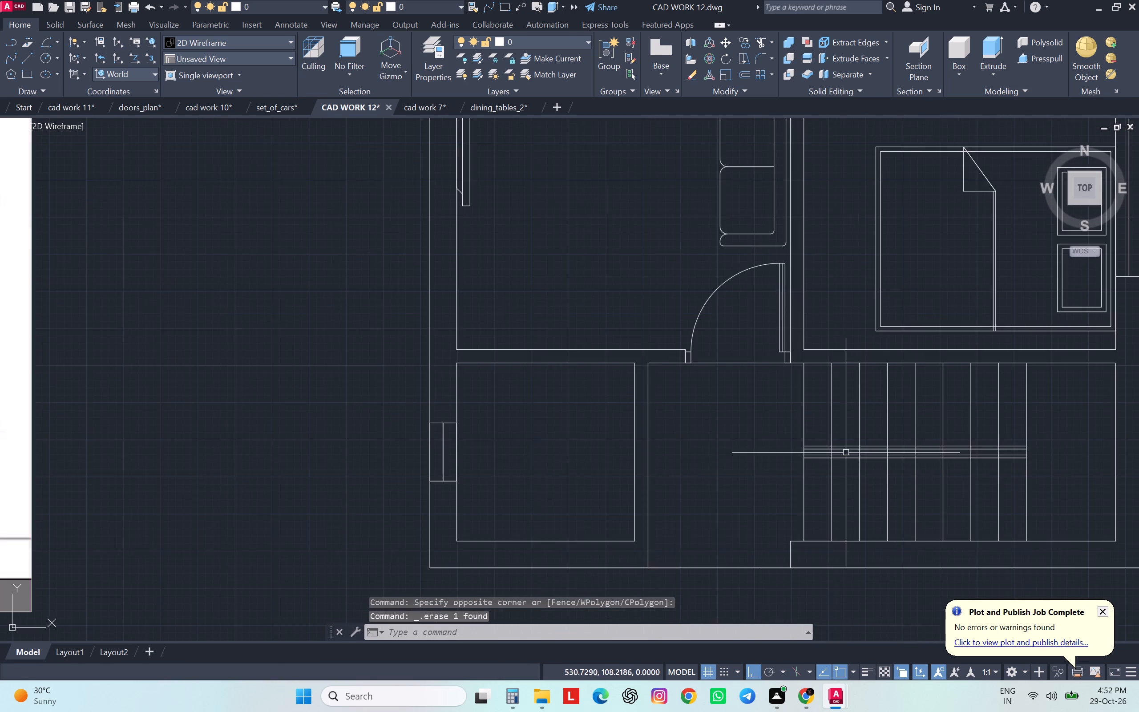
{"action": "scroll", "coordinate": [795, 437], "scroll_direction": "down", "scroll_amount": 2}
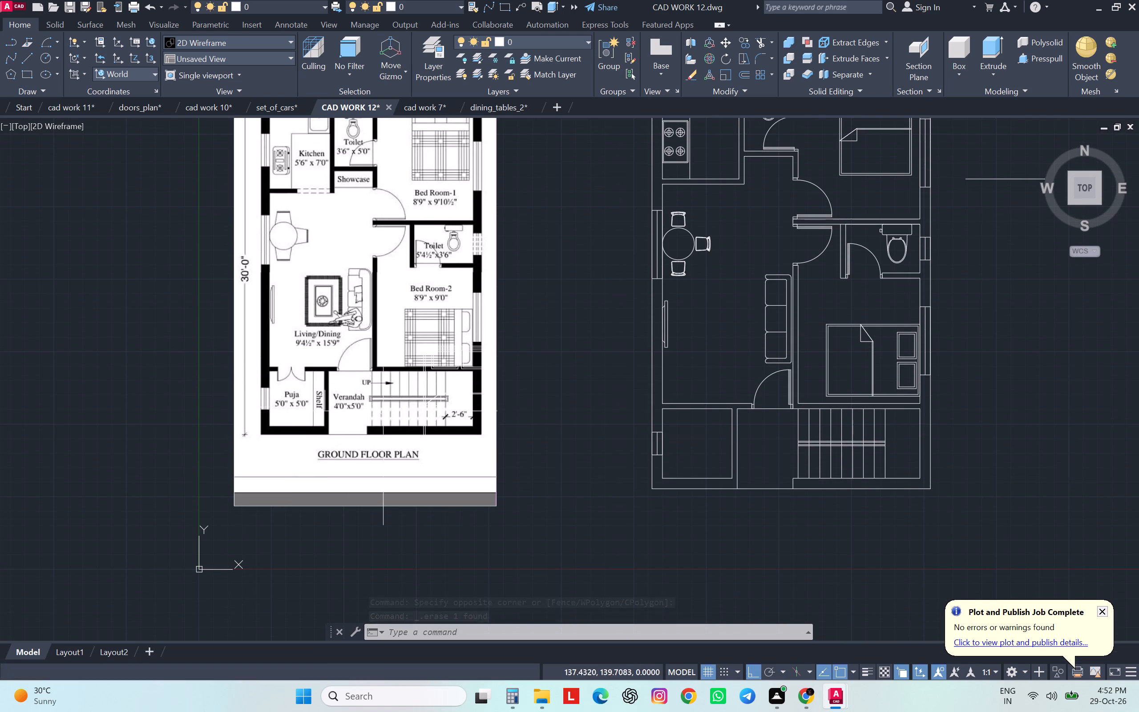
{"action": "scroll", "coordinate": [444, 400], "scroll_direction": "up", "scroll_amount": 4}
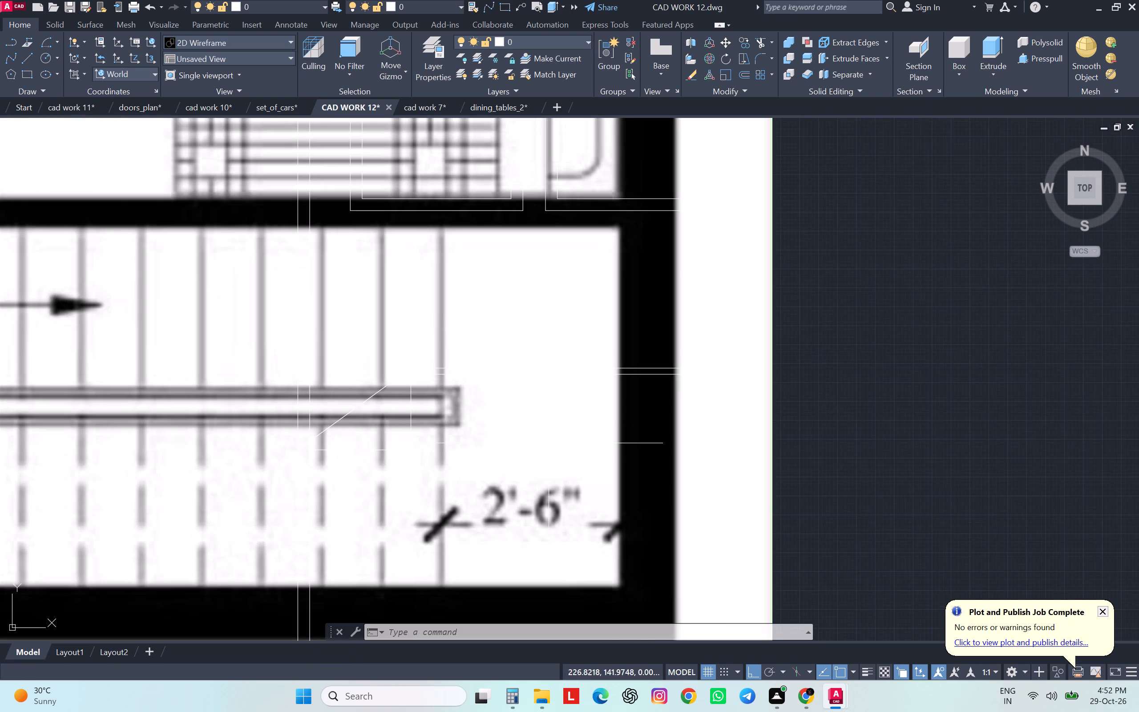
{"action": "scroll", "coordinate": [447, 374], "scroll_direction": "down", "scroll_amount": 4}
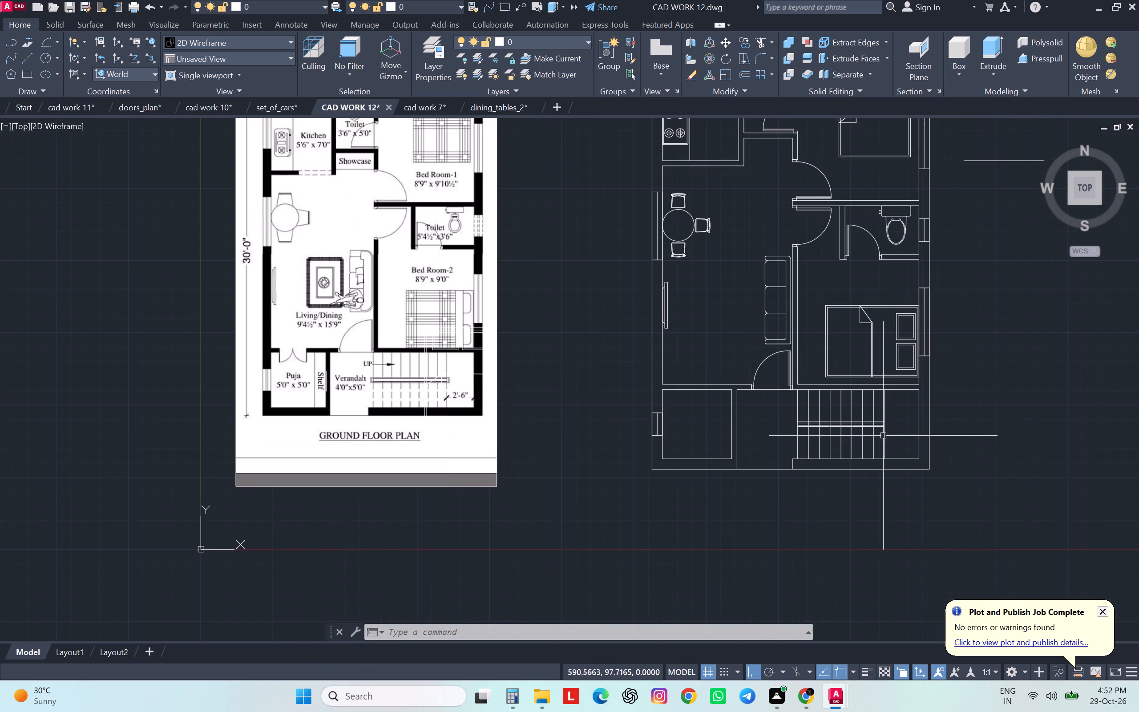
{"action": "scroll", "coordinate": [885, 433], "scroll_direction": "up", "scroll_amount": 5}
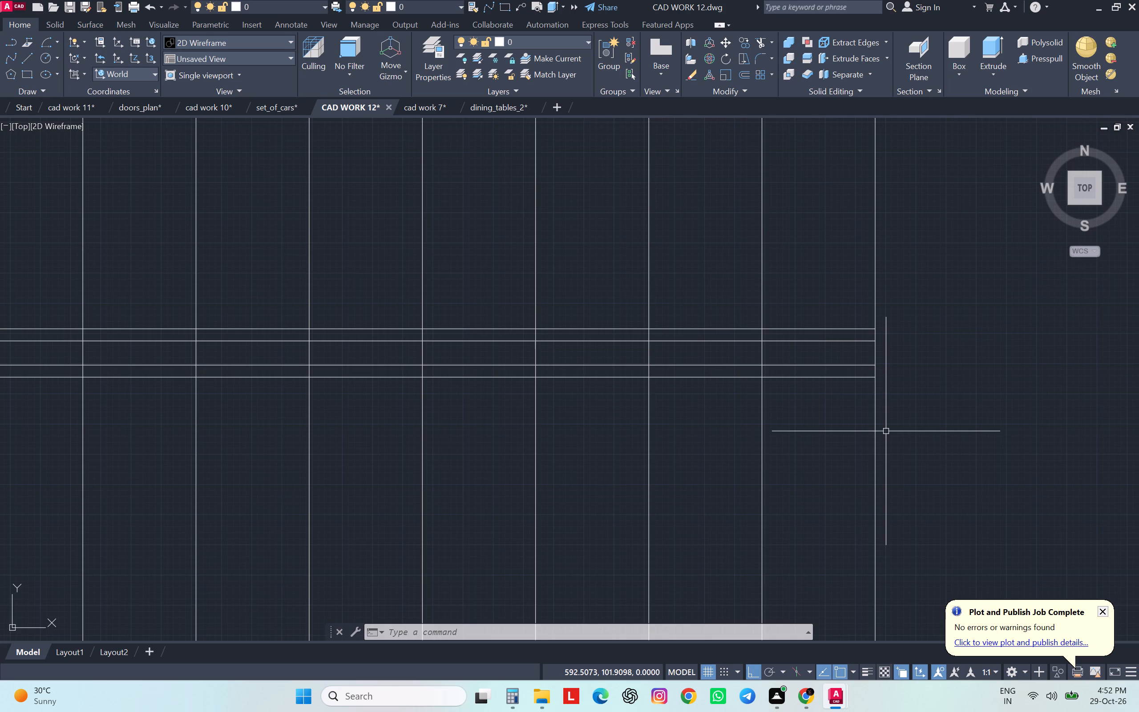
{"action": "key", "text": "l"}
{"action": "key", "text": "Return"}
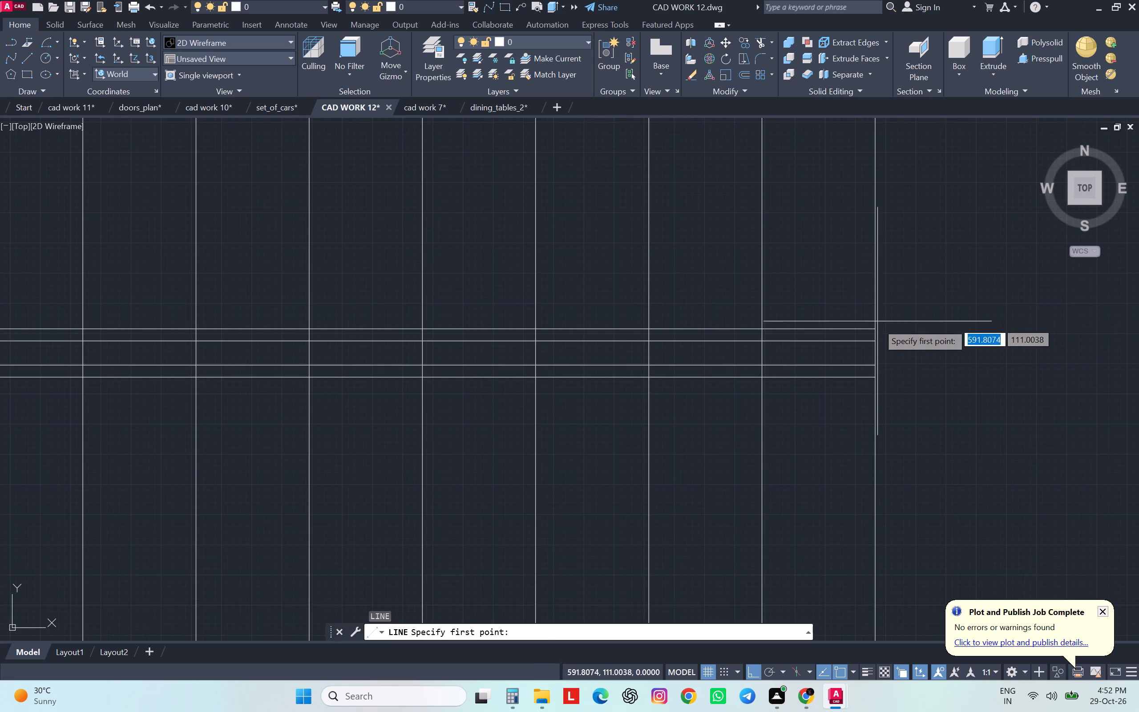
{"action": "left_click", "coordinate": [876, 328]}
{"action": "left_click", "coordinate": [879, 378]}
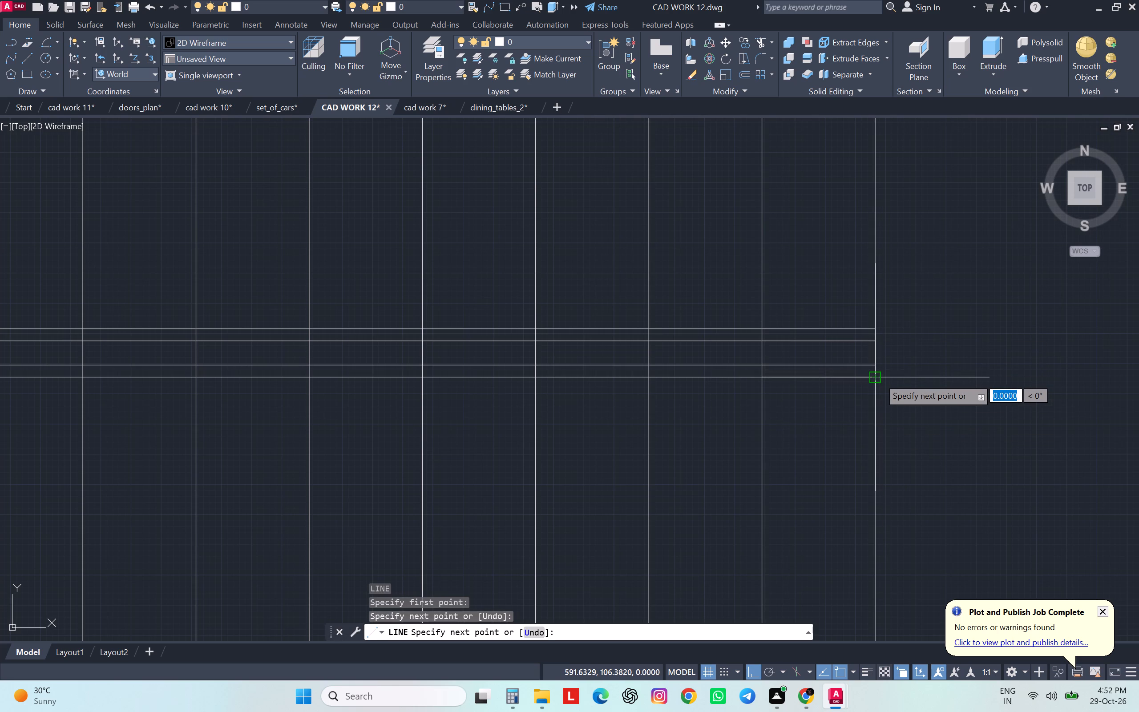
{"action": "key", "text": "space"}
{"action": "scroll", "coordinate": [784, 369], "scroll_direction": "down", "scroll_amount": 1}
{"action": "key", "text": "space"}
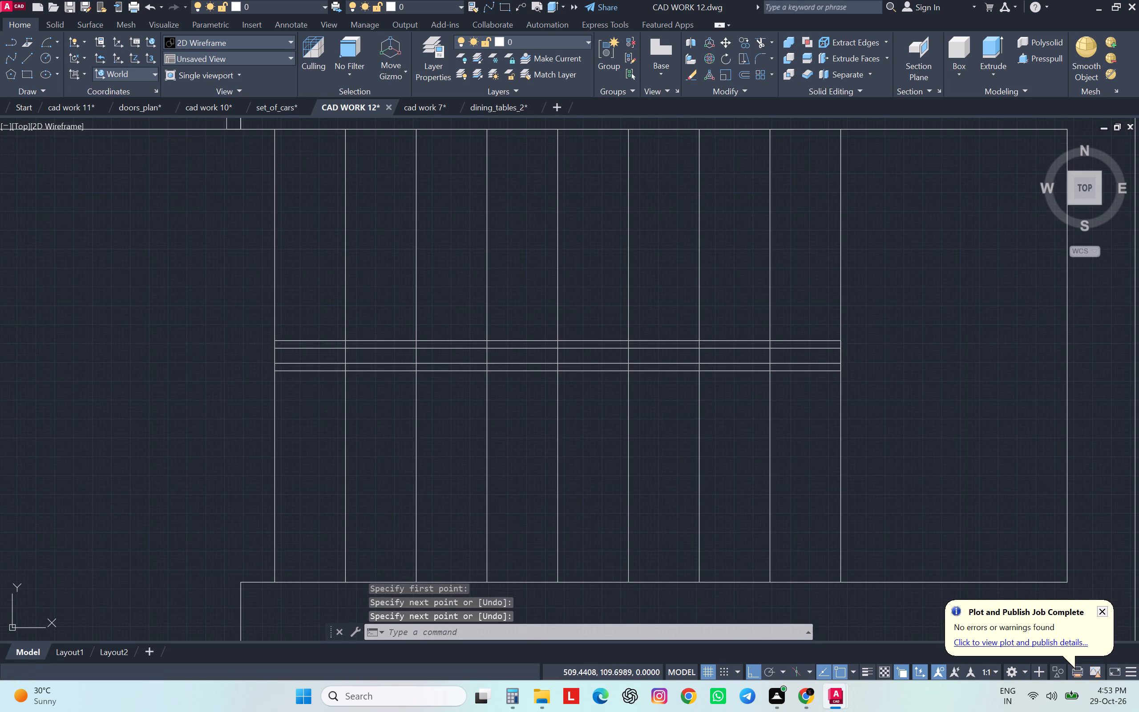
{"action": "left_click", "coordinate": [271, 340]}
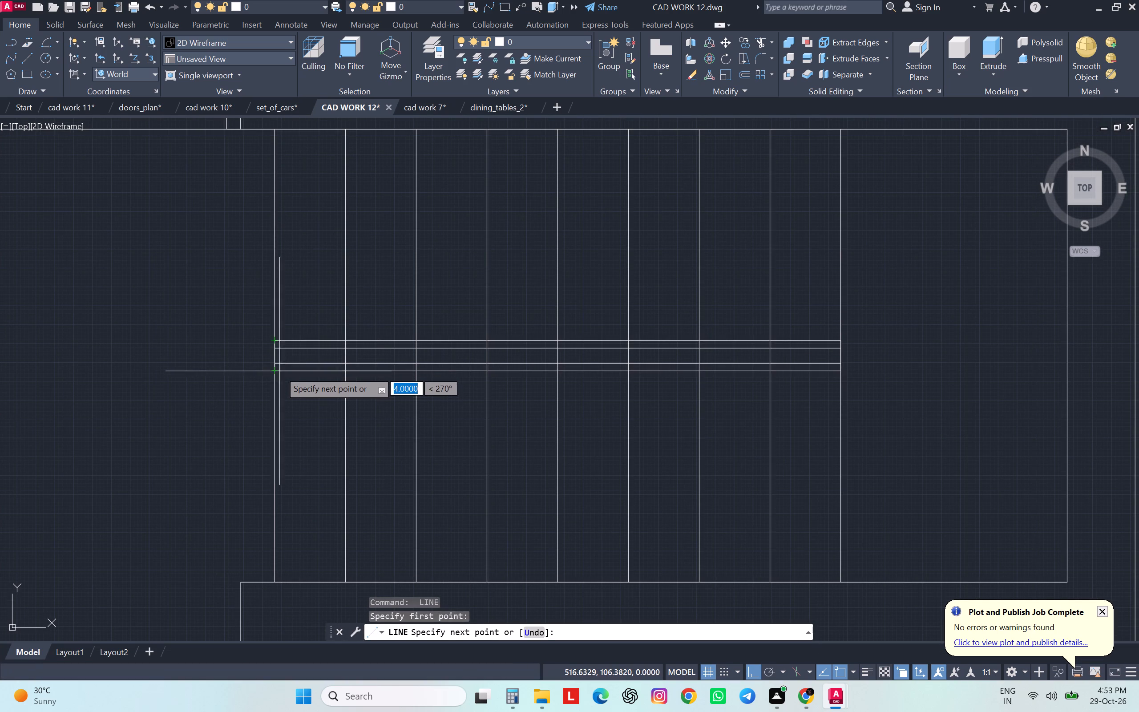
{"action": "left_click", "coordinate": [279, 370]}
{"action": "key", "text": "Escape"}
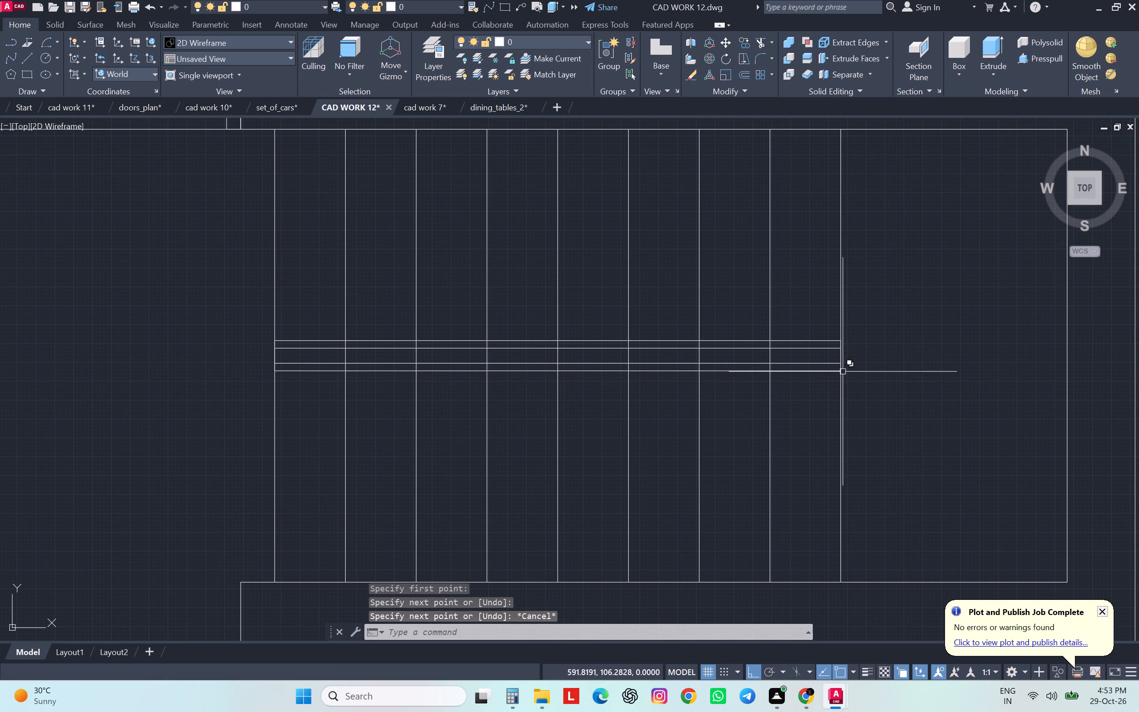
Offset the short end lines of the handrail 1 unit outward at both the landing and verandah ends.
{"action": "key", "text": "o"}
{"action": "key", "text": "Return"}
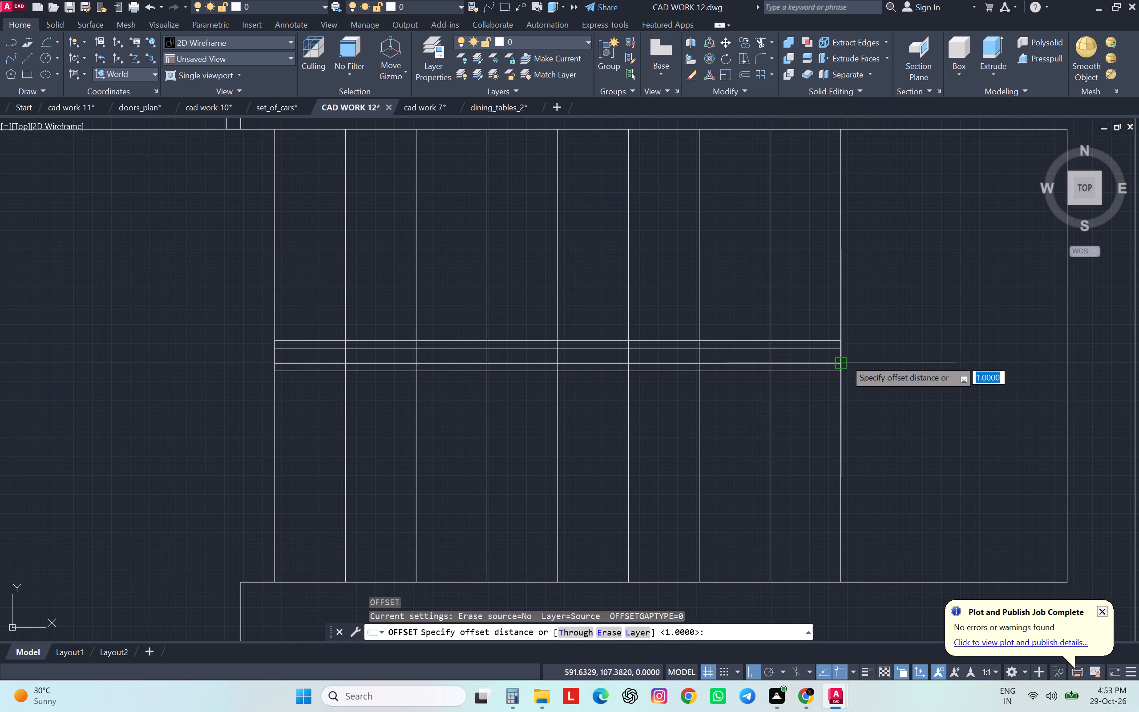
{"action": "key", "text": "1"}
{"action": "key", "text": "Return"}
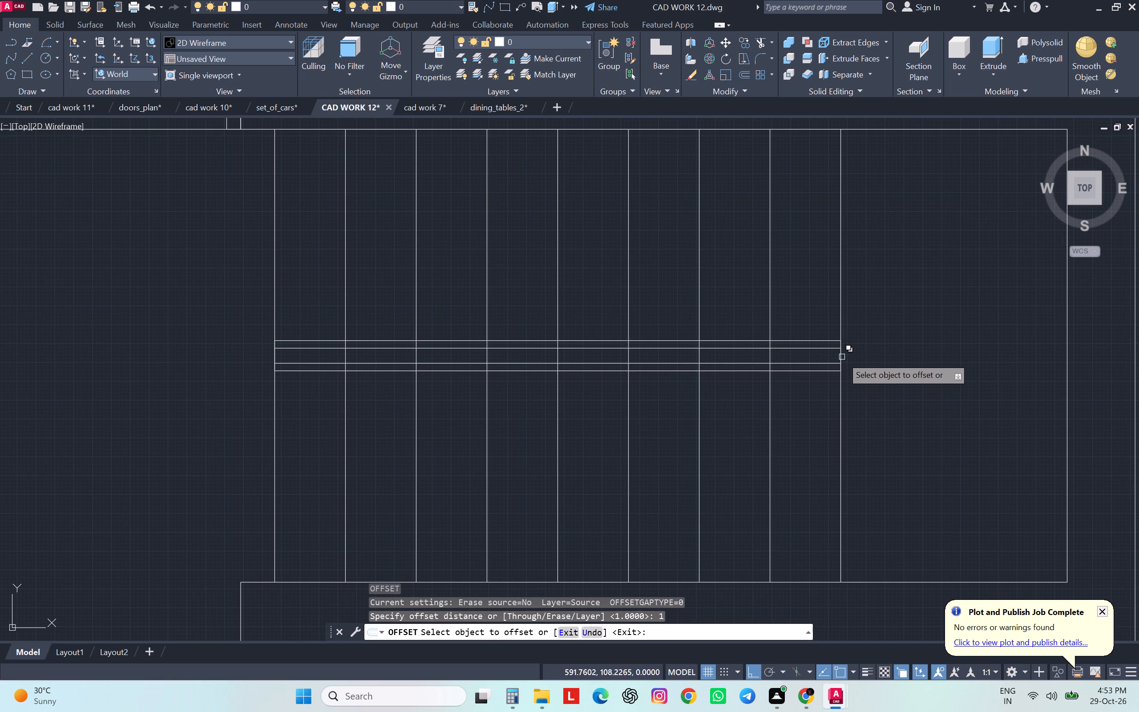
{"action": "left_click", "coordinate": [841, 357]}
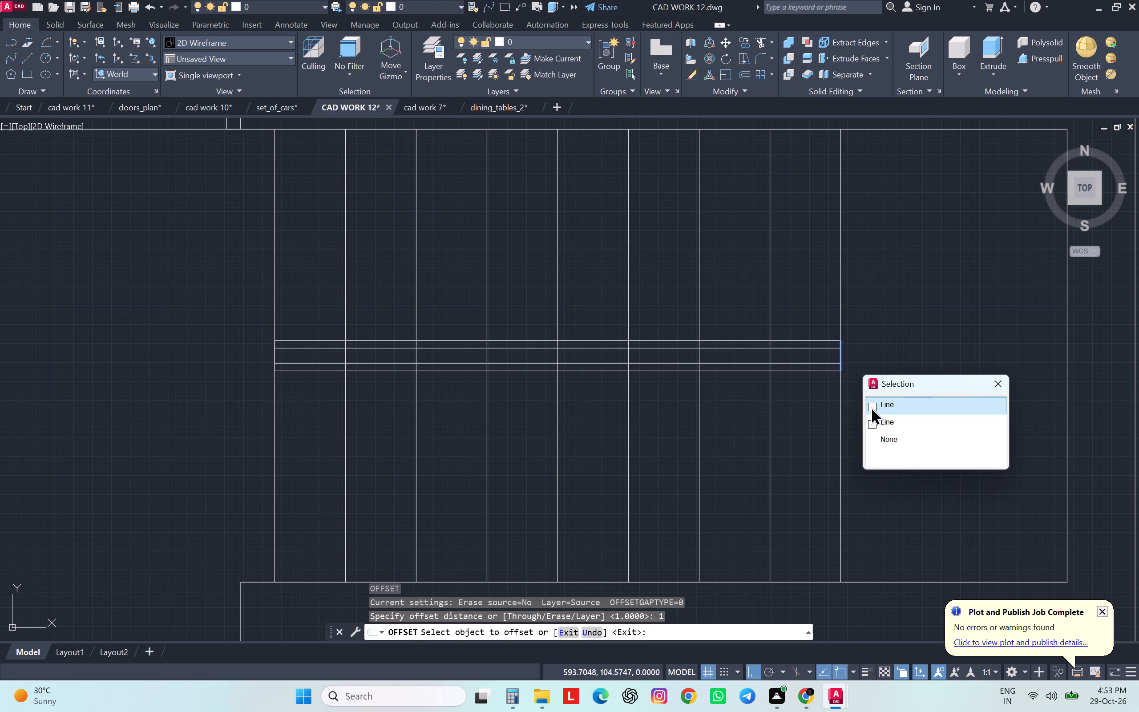
{"action": "left_click", "coordinate": [871, 407]}
{"action": "left_click", "coordinate": [859, 391]}
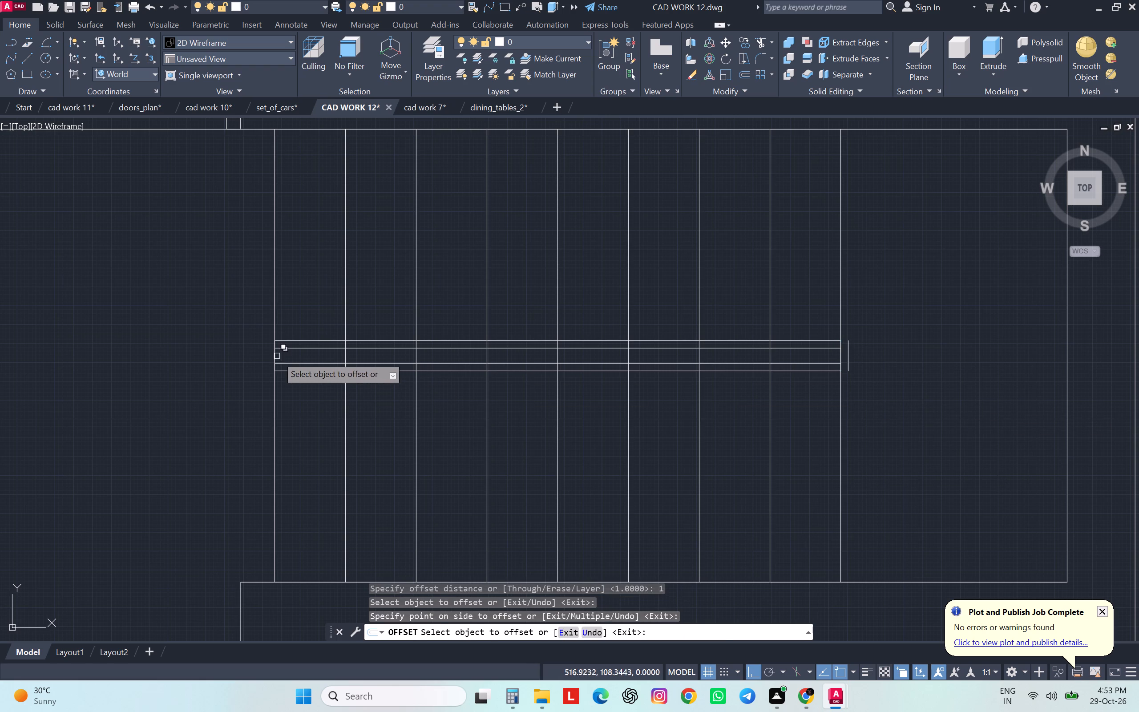
{"action": "left_click", "coordinate": [273, 355]}
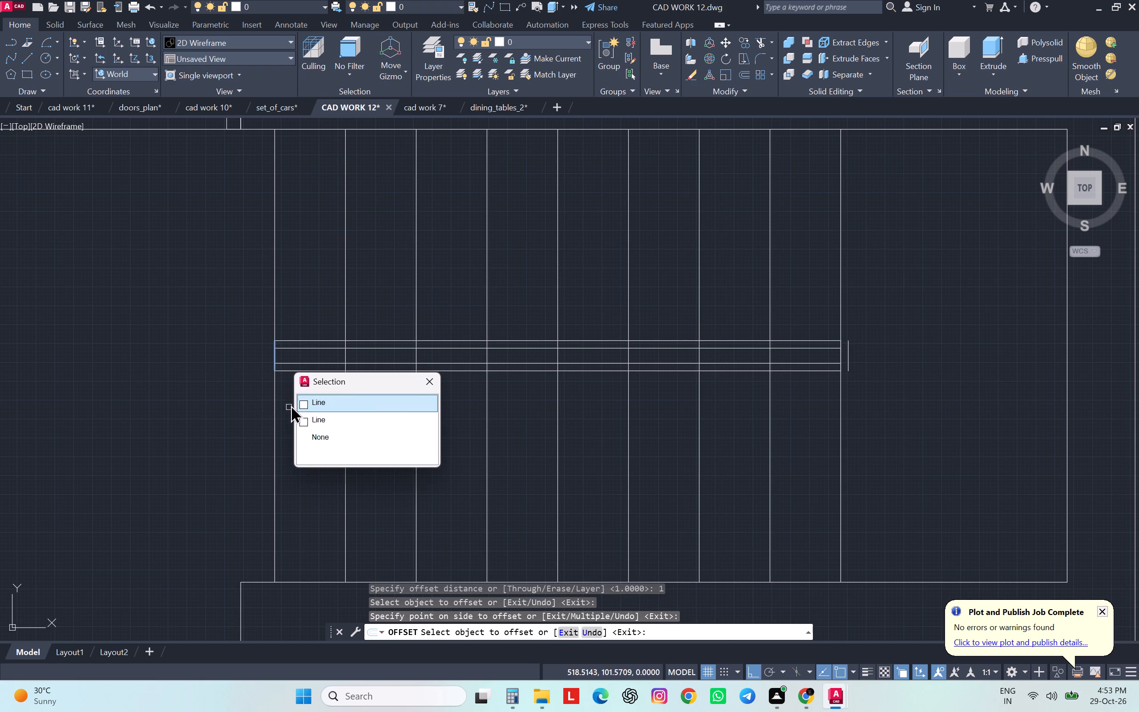
{"action": "left_click", "coordinate": [305, 403]}
{"action": "left_click", "coordinate": [229, 388]}
{"action": "key", "text": "Escape"}
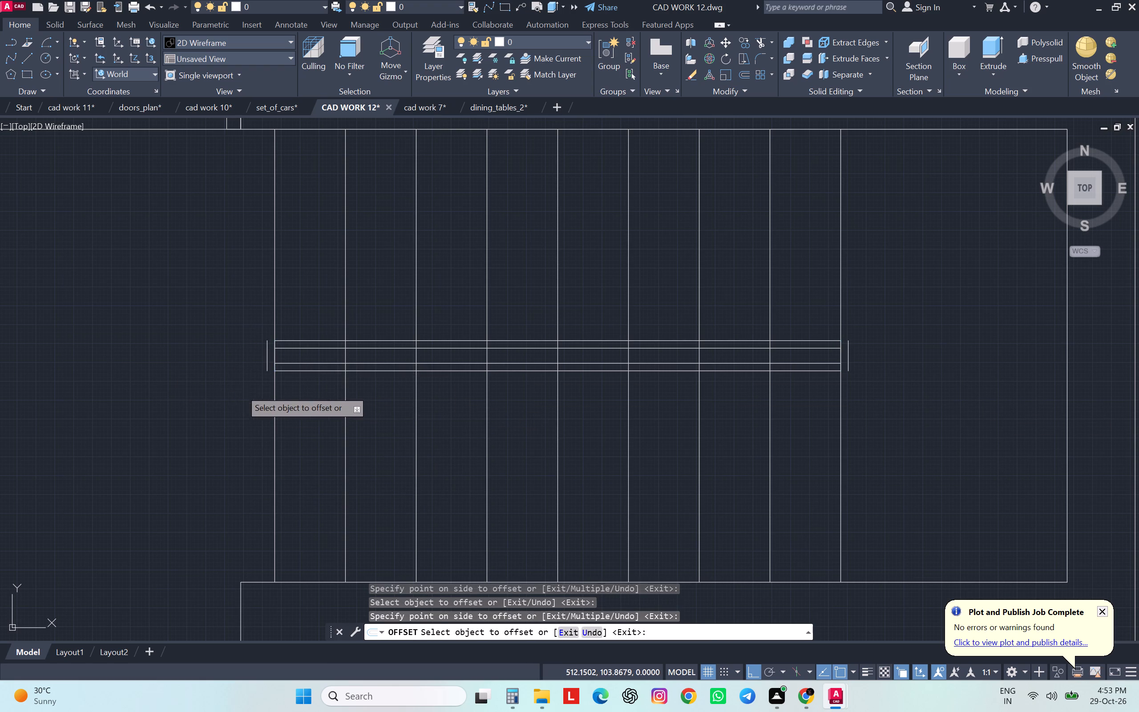
{"action": "key", "text": "Escape"}
{"action": "key", "text": "Escape"}
{"action": "key", "text": "Escape"}
Fillet the outermost handrail lines with the two outer end lines at zero radius to close the outer rectangle's four corners.
{"action": "type", "text": "f"}
{"action": "key", "text": "space"}
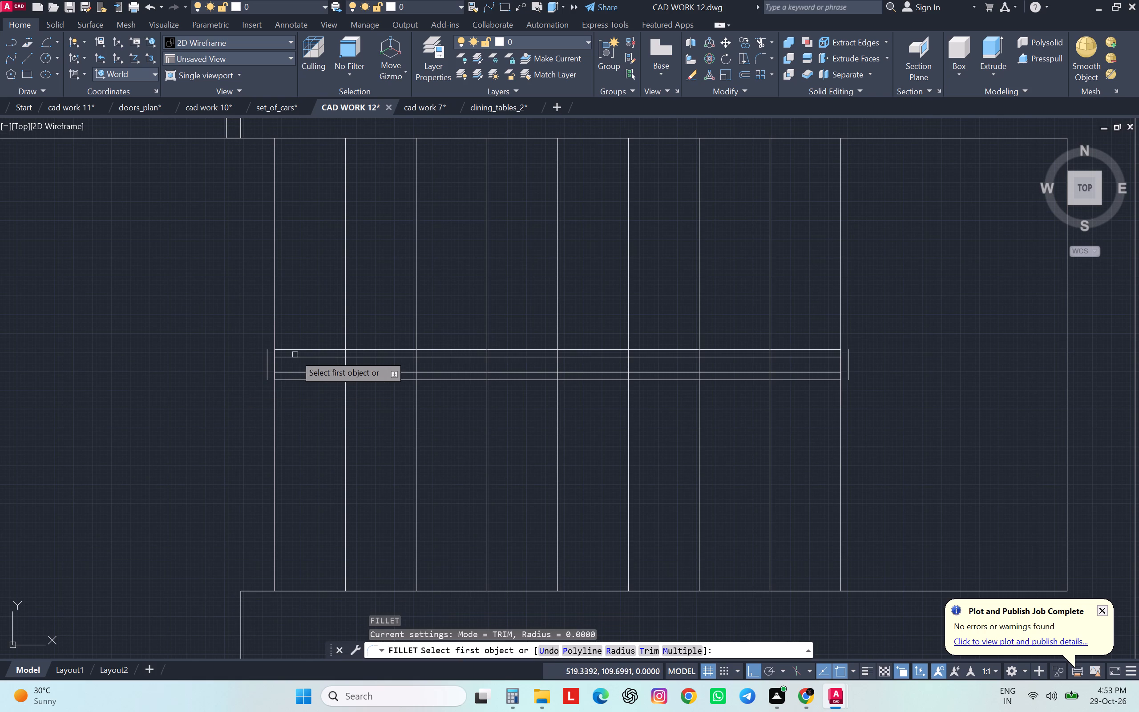
{"action": "left_click", "coordinate": [296, 350]}
{"action": "left_click", "coordinate": [267, 360]}
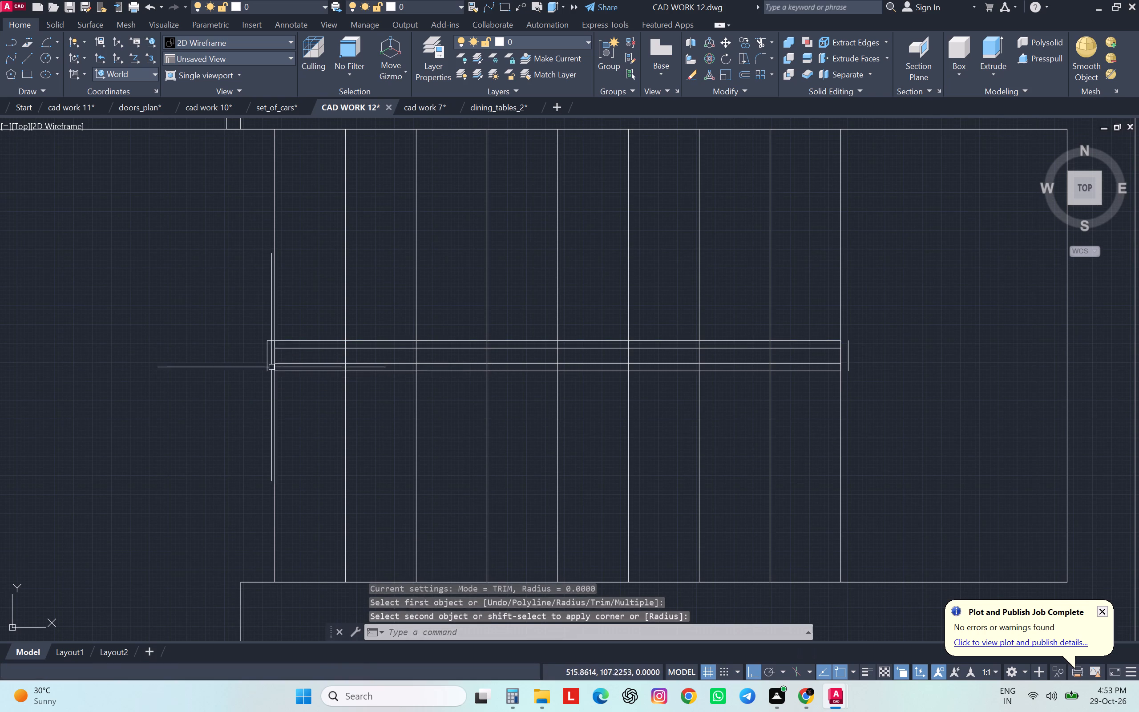
{"action": "key", "text": "space"}
{"action": "left_click", "coordinate": [295, 373]}
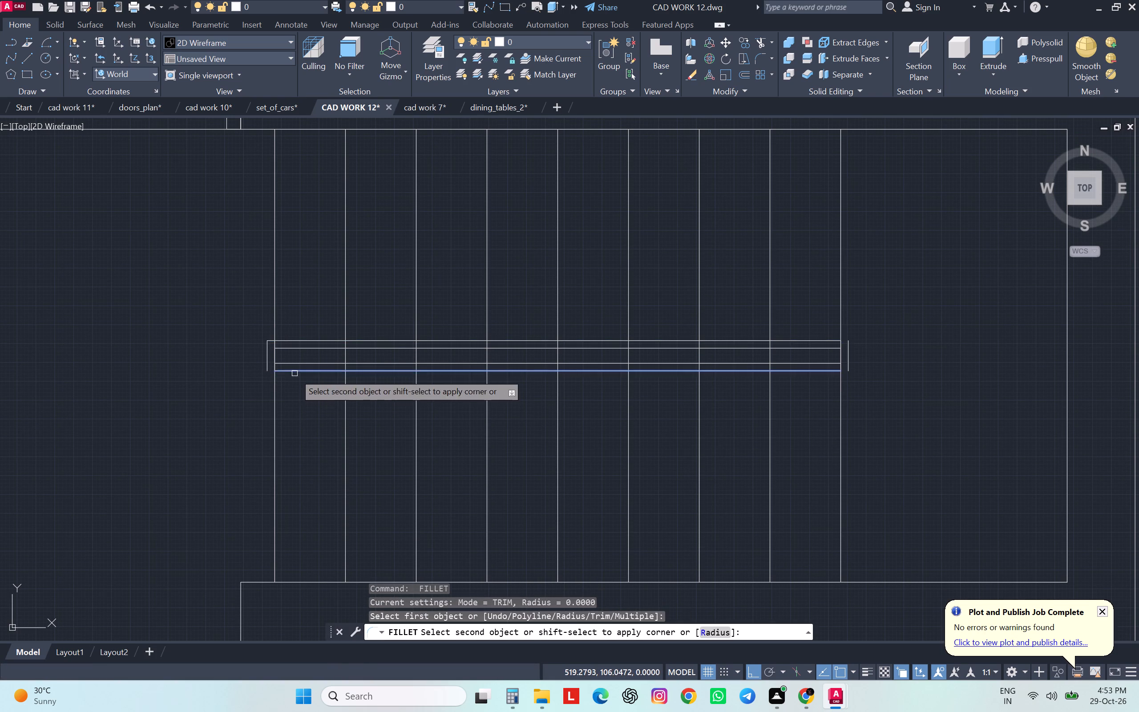
{"action": "left_click", "coordinate": [266, 362]}
{"action": "key", "text": "space"}
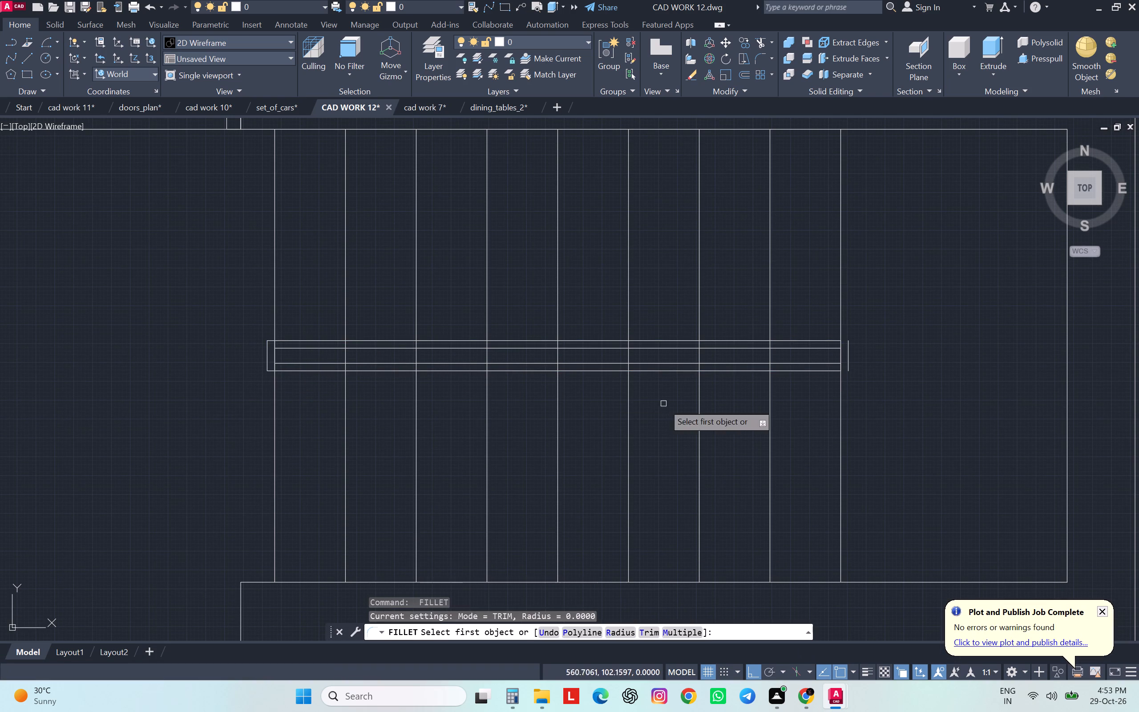
{"action": "left_click", "coordinate": [818, 373]}
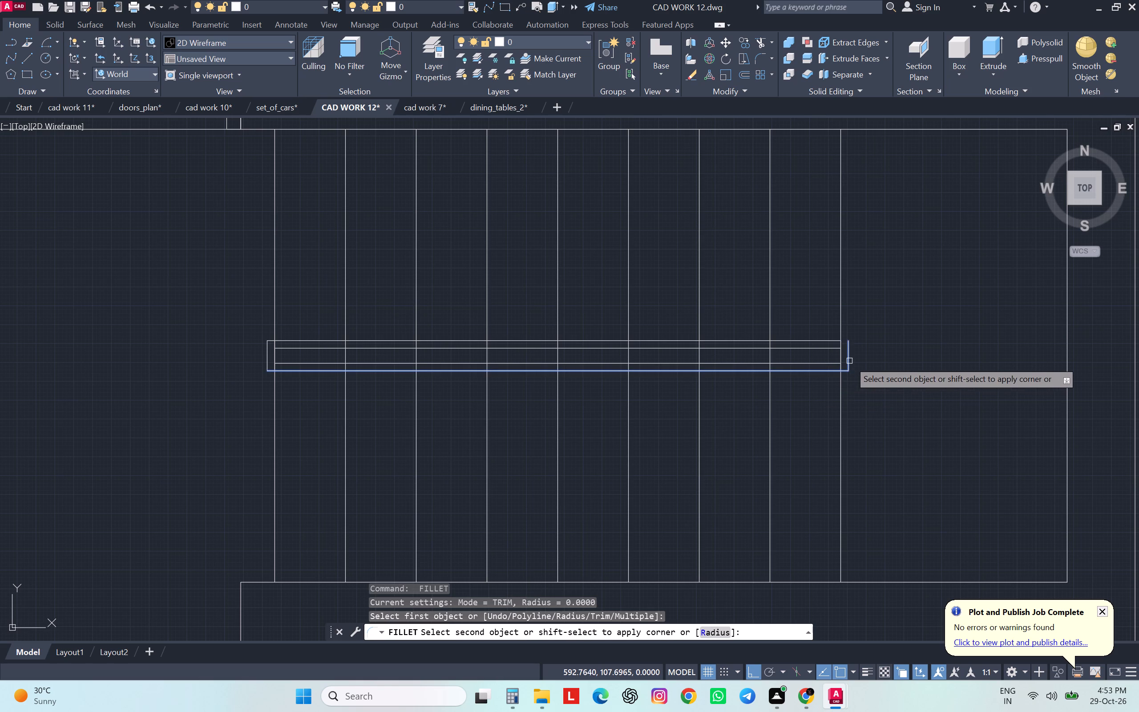
{"action": "left_click", "coordinate": [848, 361]}
{"action": "key", "text": "space"}
{"action": "left_click", "coordinate": [850, 357]}
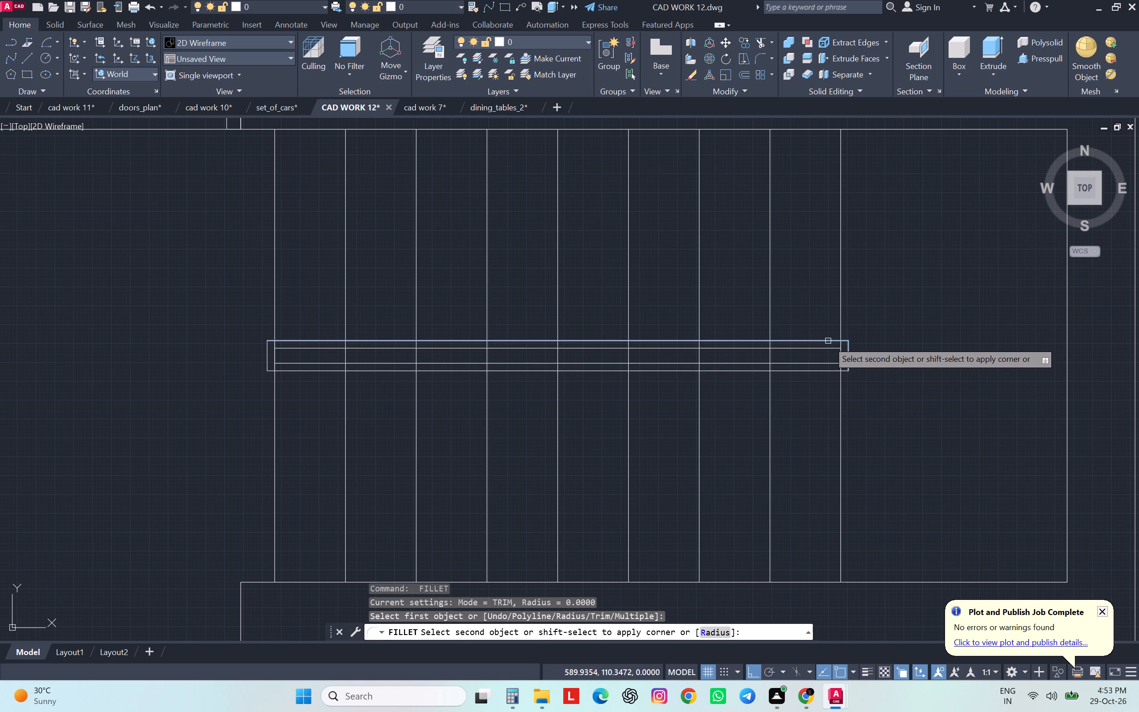
{"action": "left_click", "coordinate": [828, 341]}
Fillet the two inner handrail lines with the inner end line at the landing end at zero radius.
{"action": "key", "text": "space"}
{"action": "left_click", "coordinate": [831, 364]}
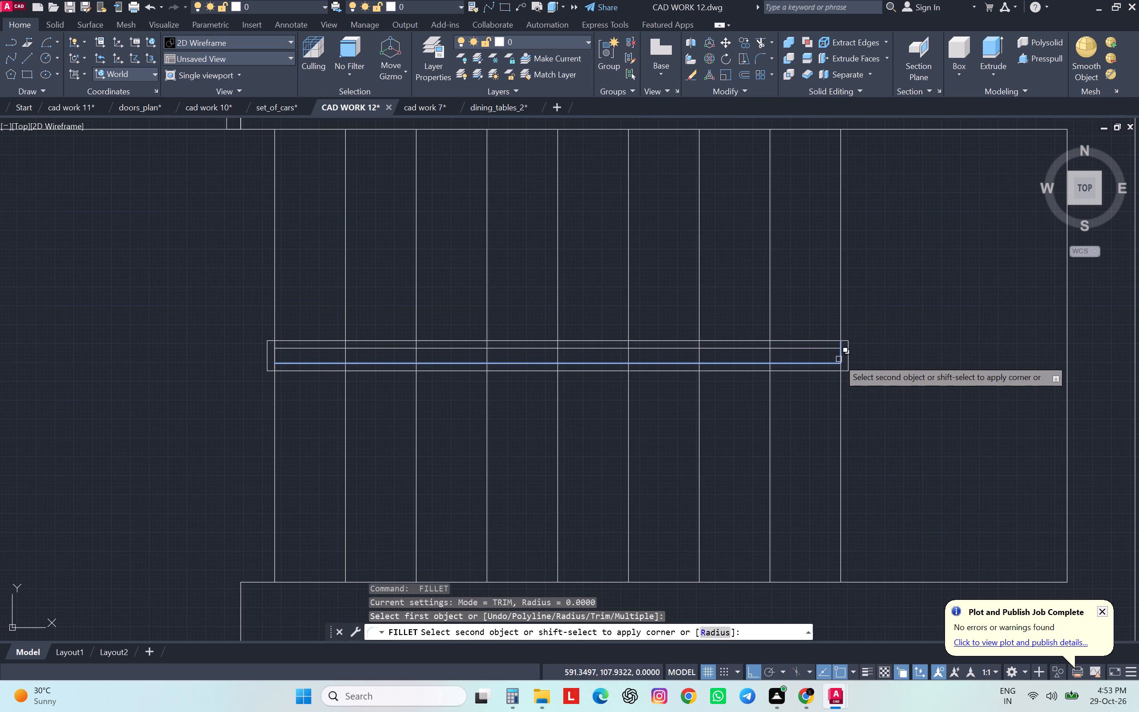
{"action": "left_click", "coordinate": [840, 359]}
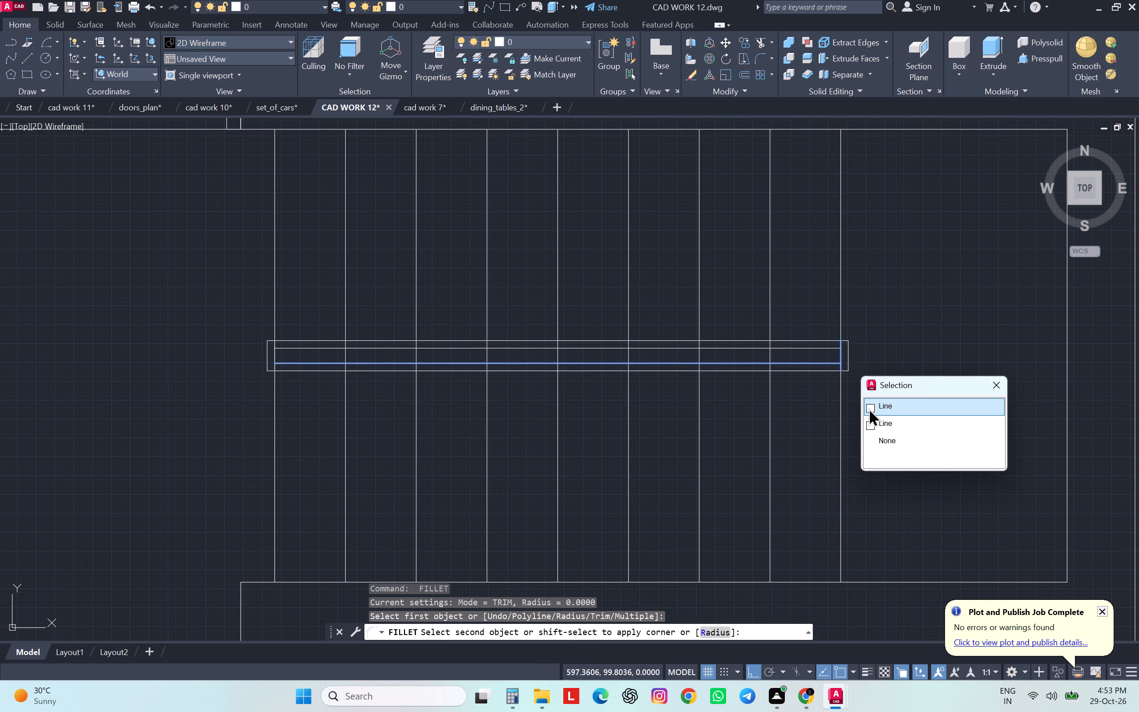
{"action": "left_click", "coordinate": [868, 408]}
{"action": "key", "text": "space"}
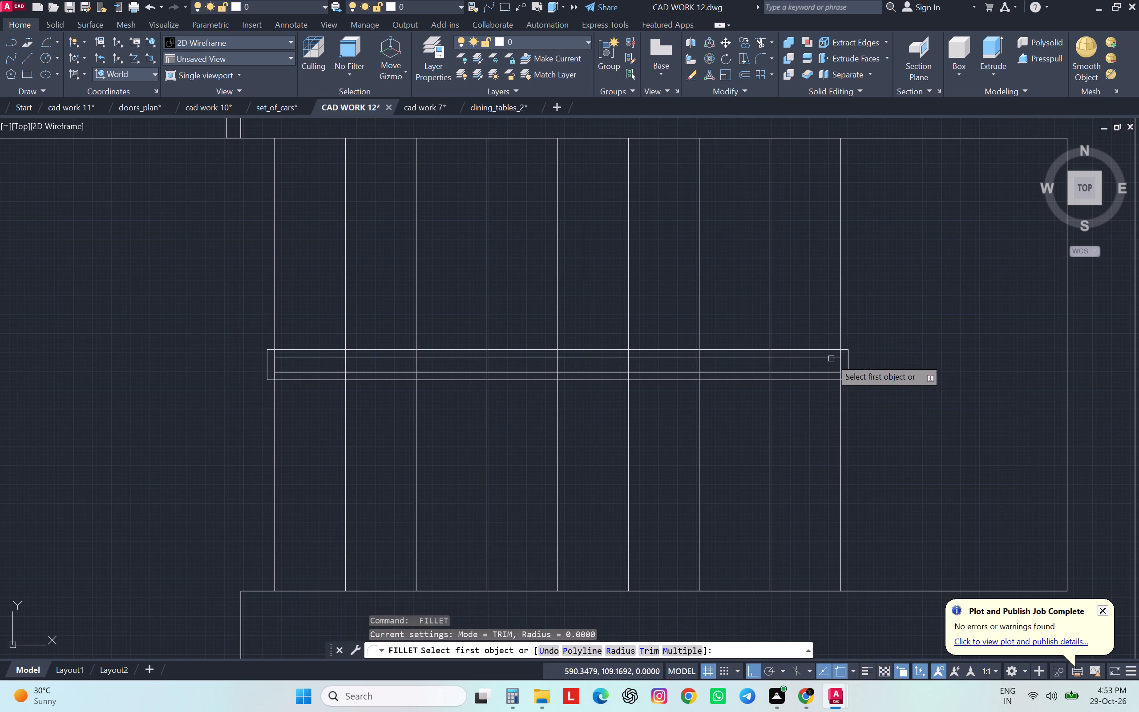
{"action": "left_click", "coordinate": [831, 359]}
{"action": "left_click", "coordinate": [842, 366]}
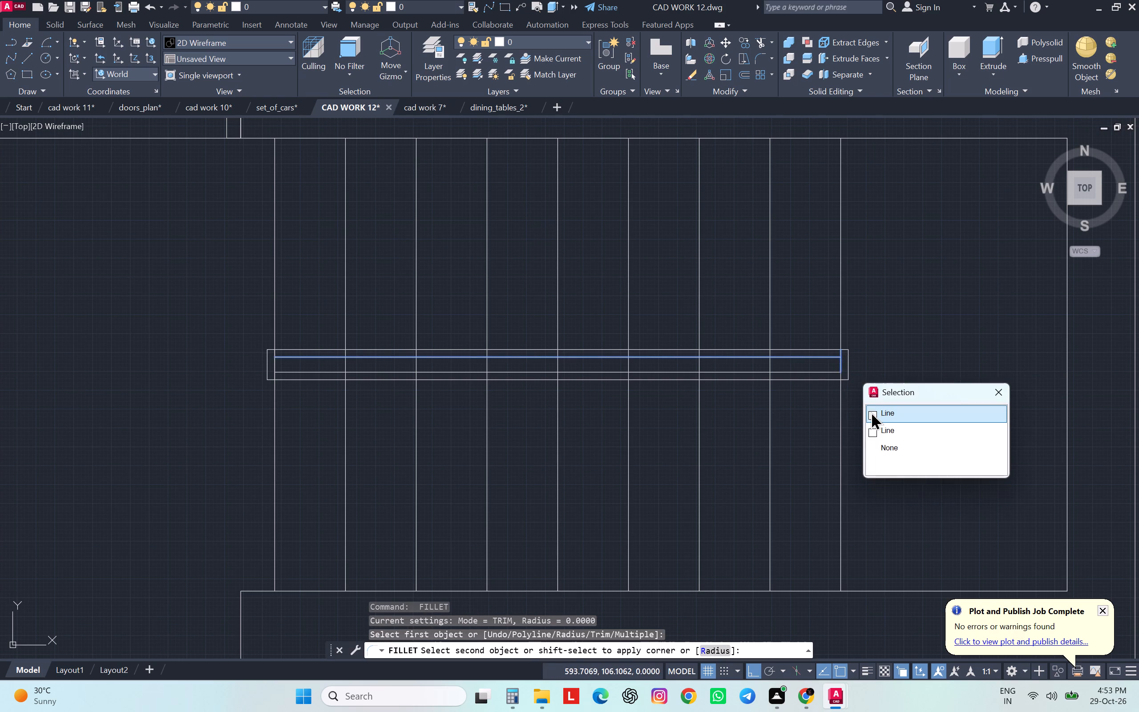
{"action": "left_click", "coordinate": [871, 412]}
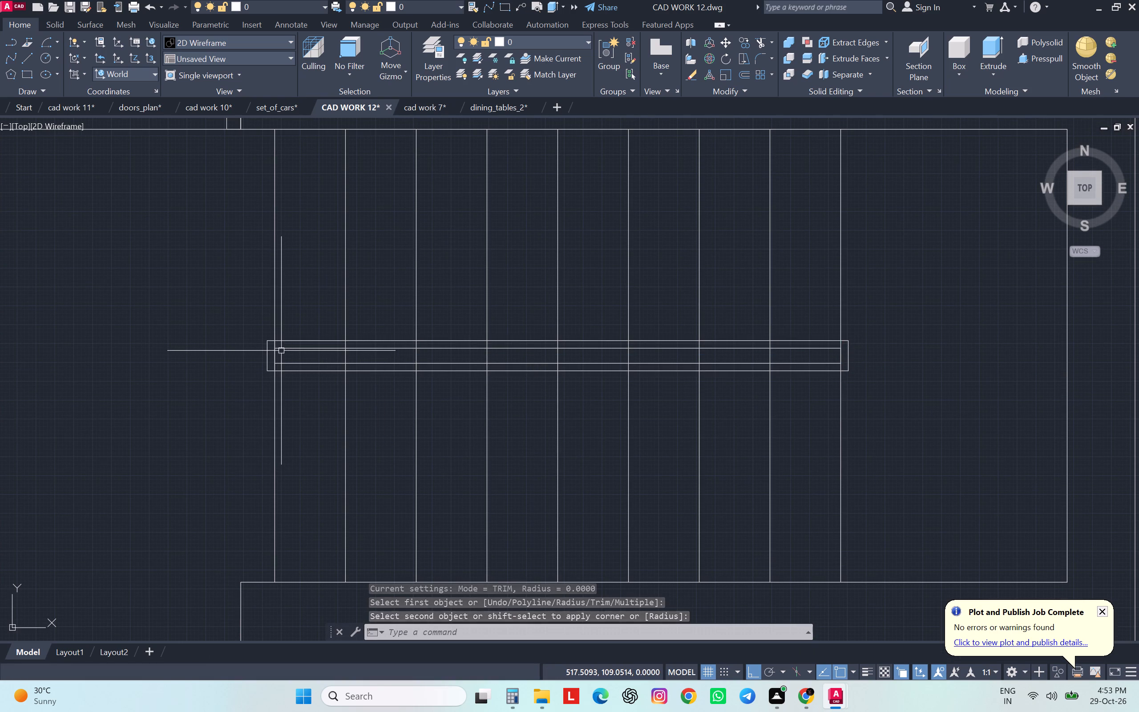
Fillet the two inner handrail lines with the inner end line at the verandah end at zero radius, closing the inner rectangle.
{"action": "left_click", "coordinate": [281, 351]}
{"action": "key", "text": "space"}
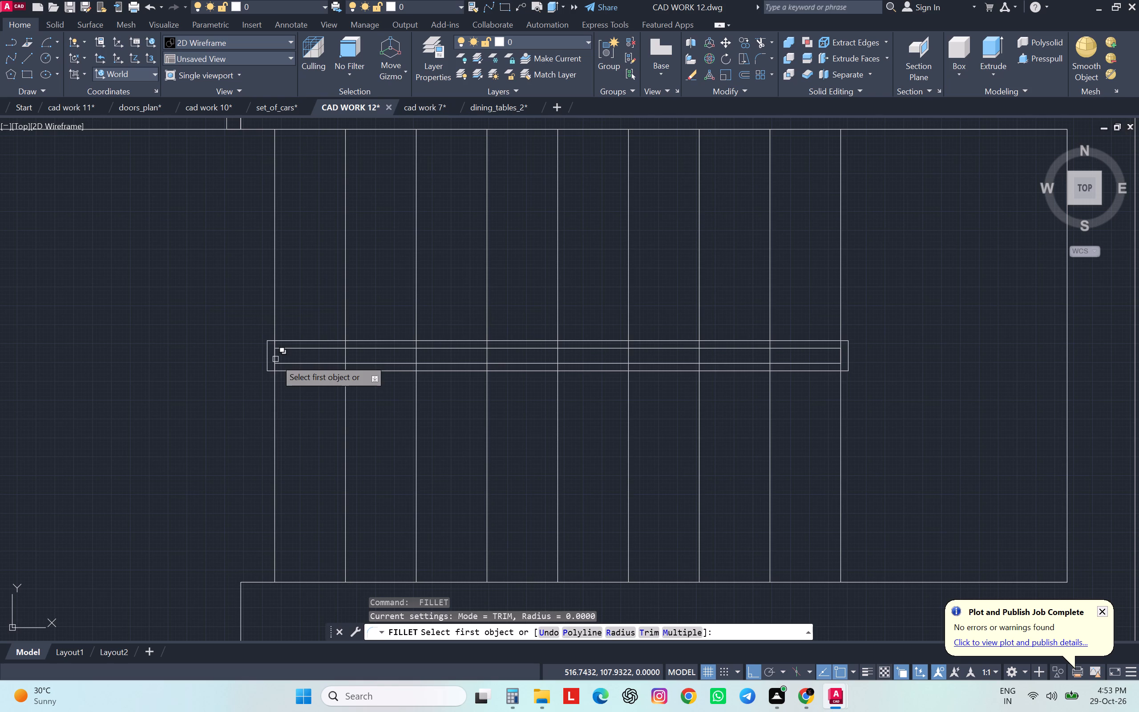
{"action": "left_click", "coordinate": [284, 348]}
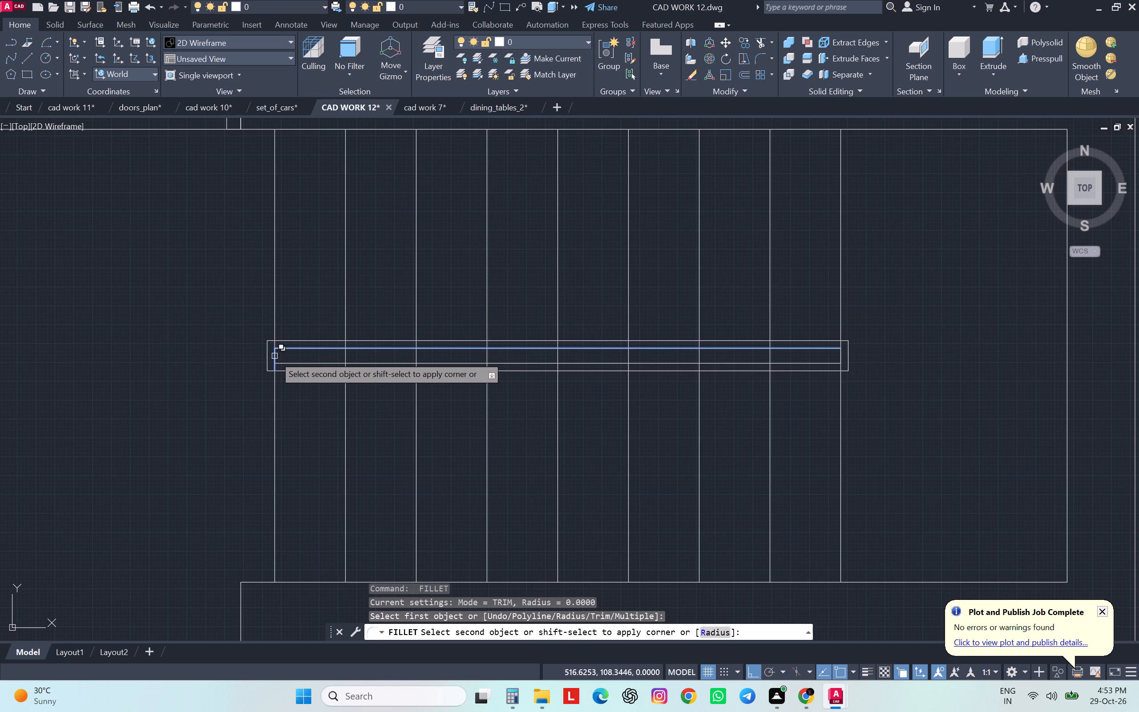
{"action": "left_click", "coordinate": [275, 356]}
{"action": "key", "text": "space"}
{"action": "left_click", "coordinate": [292, 356]}
{"action": "key", "text": "space"}
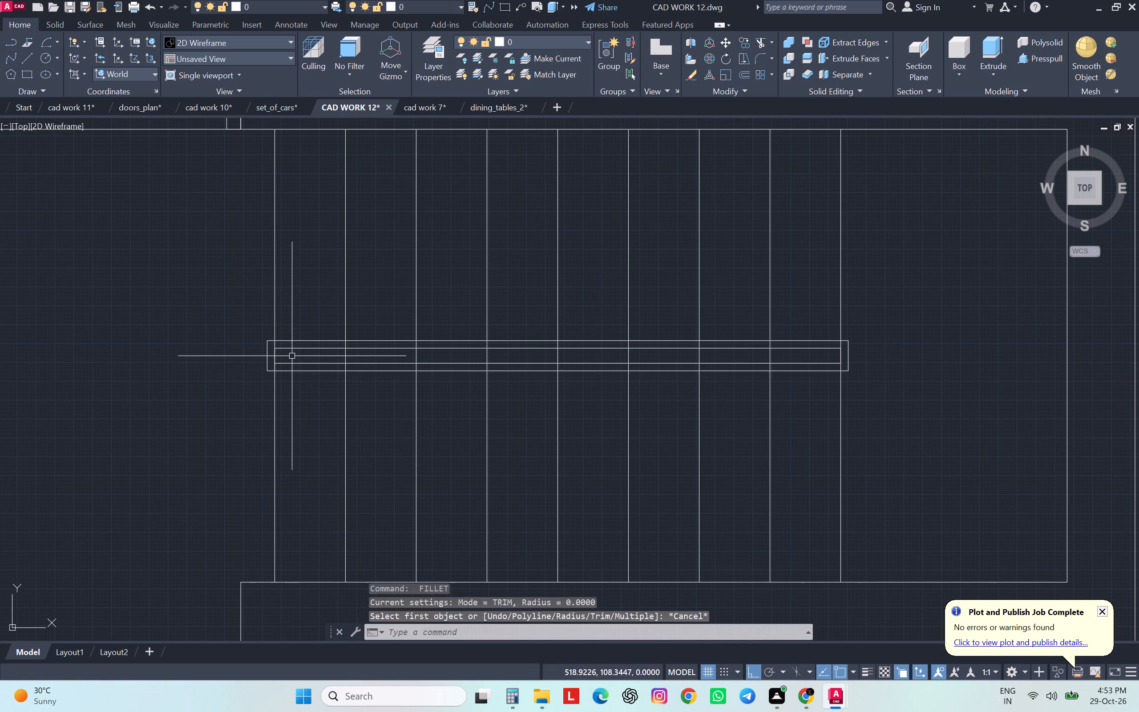
{"action": "key", "text": "space"}
{"action": "left_click", "coordinate": [296, 349]}
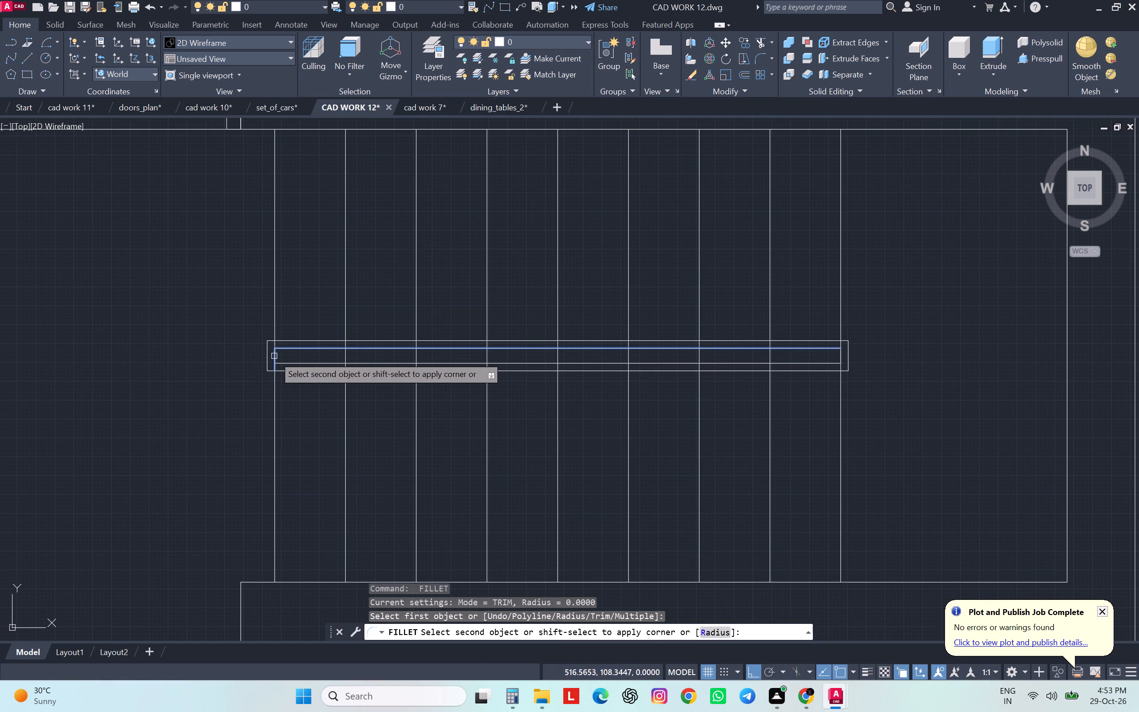
{"action": "left_click", "coordinate": [275, 356]}
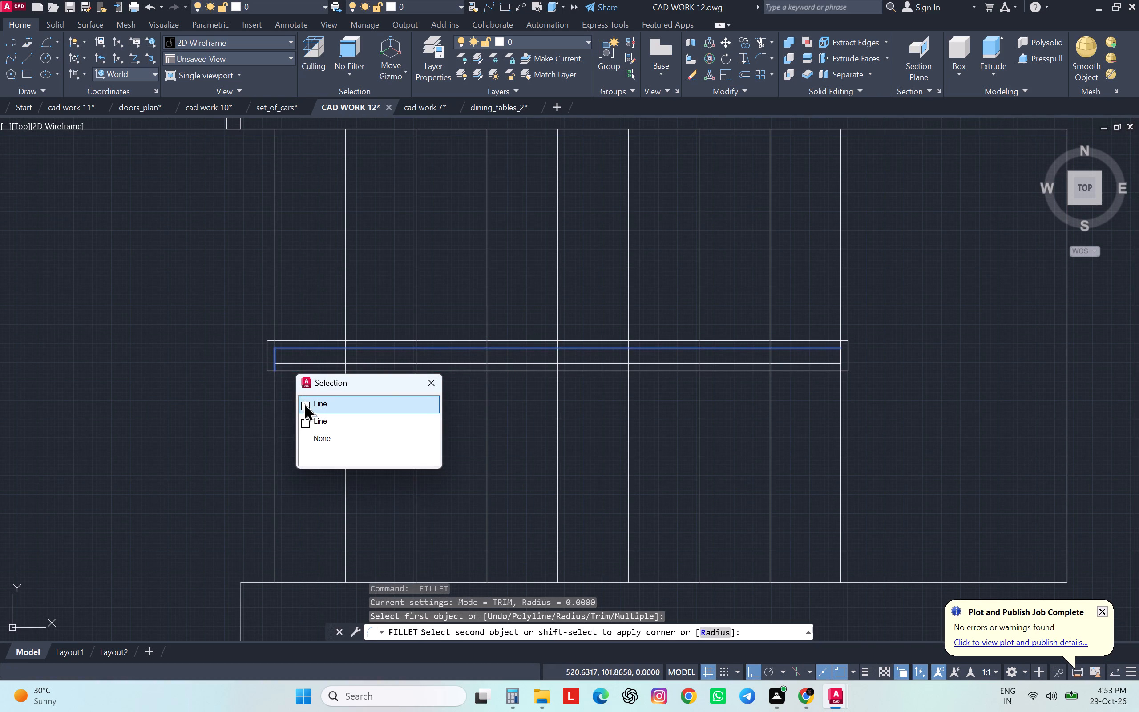
{"action": "left_click", "coordinate": [304, 403]}
{"action": "left_click", "coordinate": [304, 404]}
{"action": "key", "text": "space"}
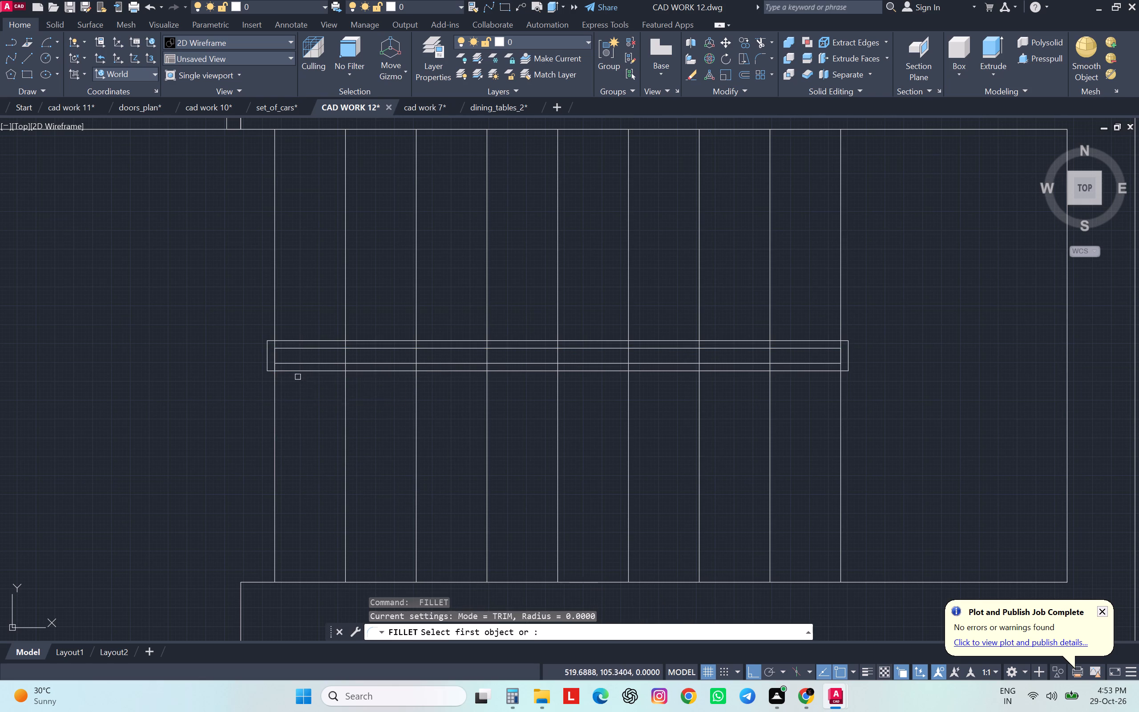
{"action": "left_click", "coordinate": [296, 365]}
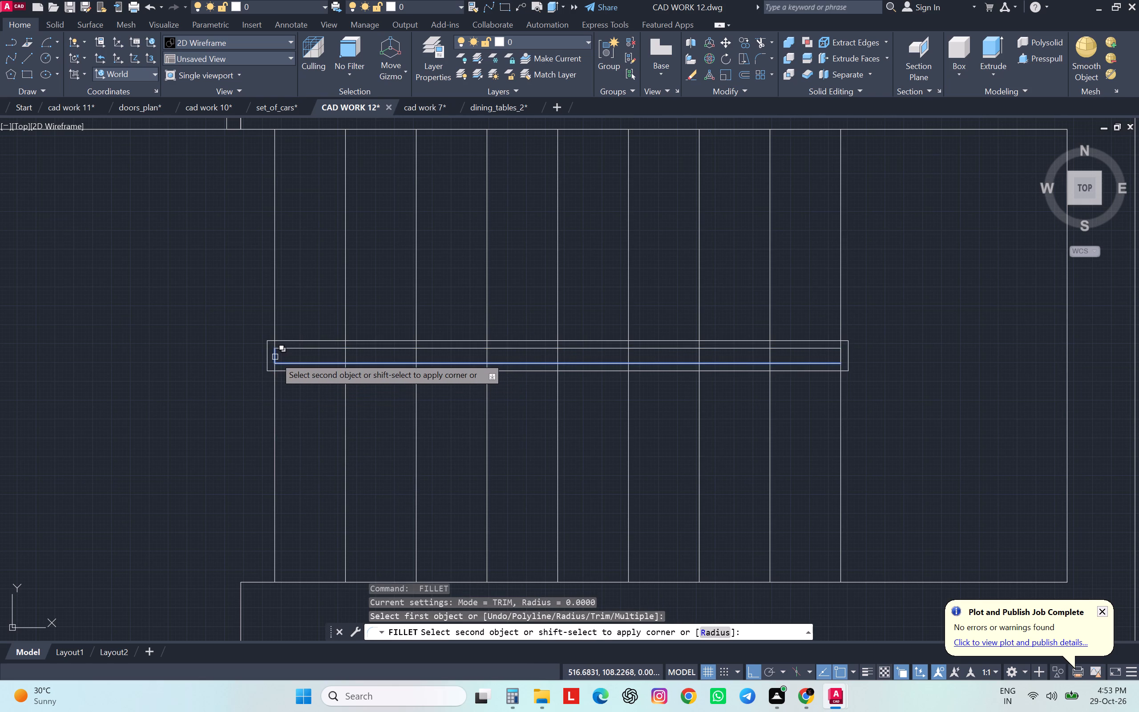
{"action": "left_click", "coordinate": [275, 357]}
{"action": "left_click", "coordinate": [306, 404]}
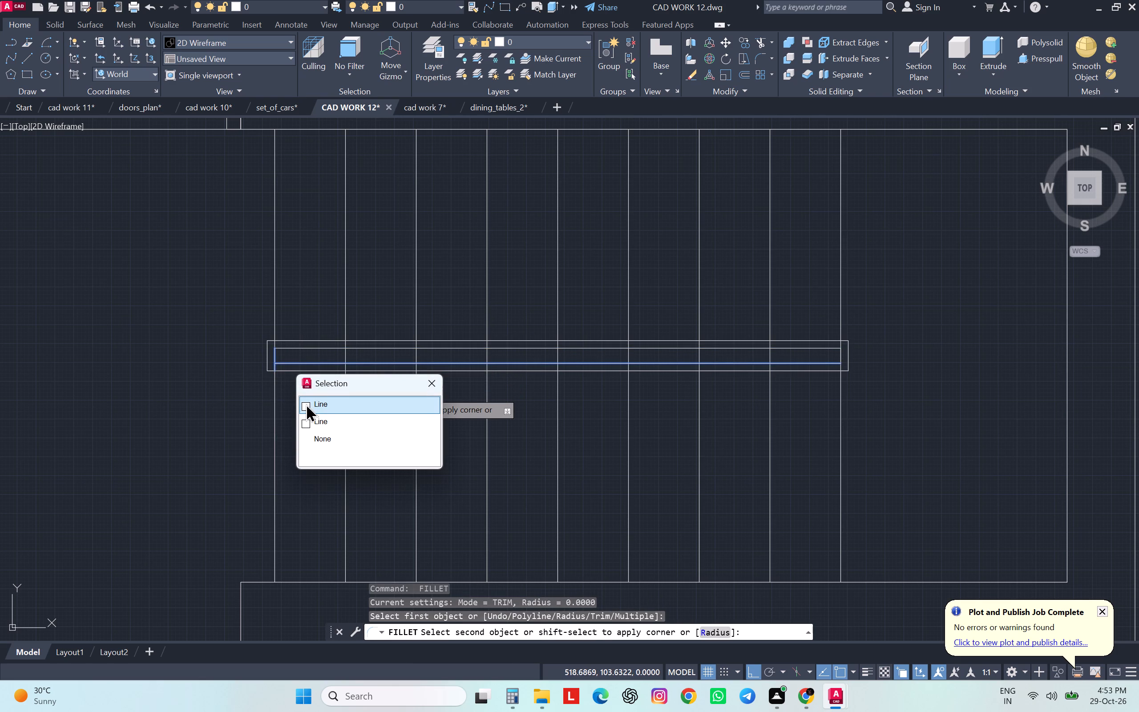
{"action": "left_click", "coordinate": [303, 404]}
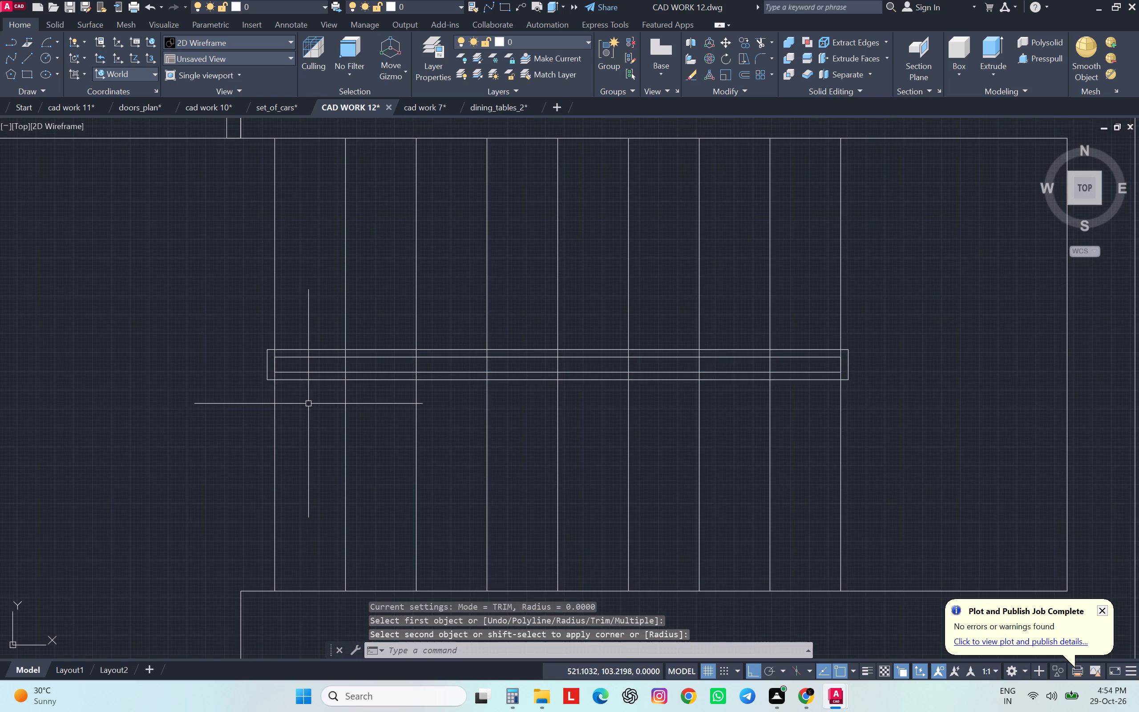
Trim the first stair tread line where it overlaps the handrail's inner end line at the verandah end.
{"action": "type", "text": "tr"}
{"action": "key", "text": "space"}
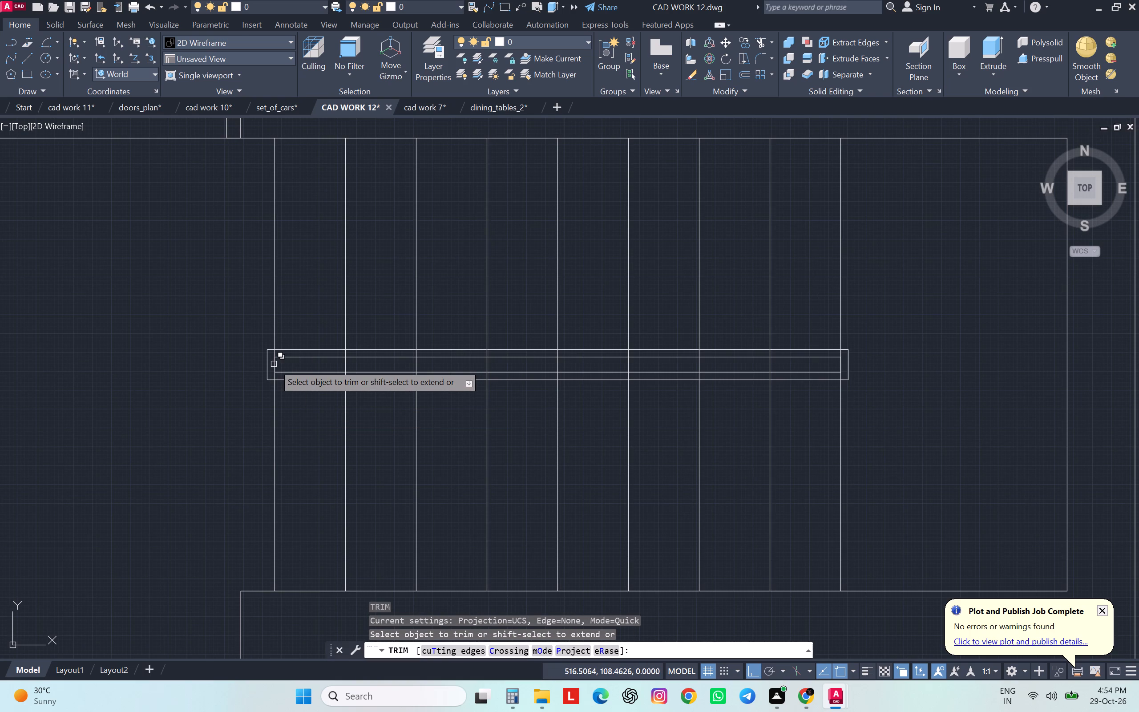
{"action": "left_click", "coordinate": [274, 364]}
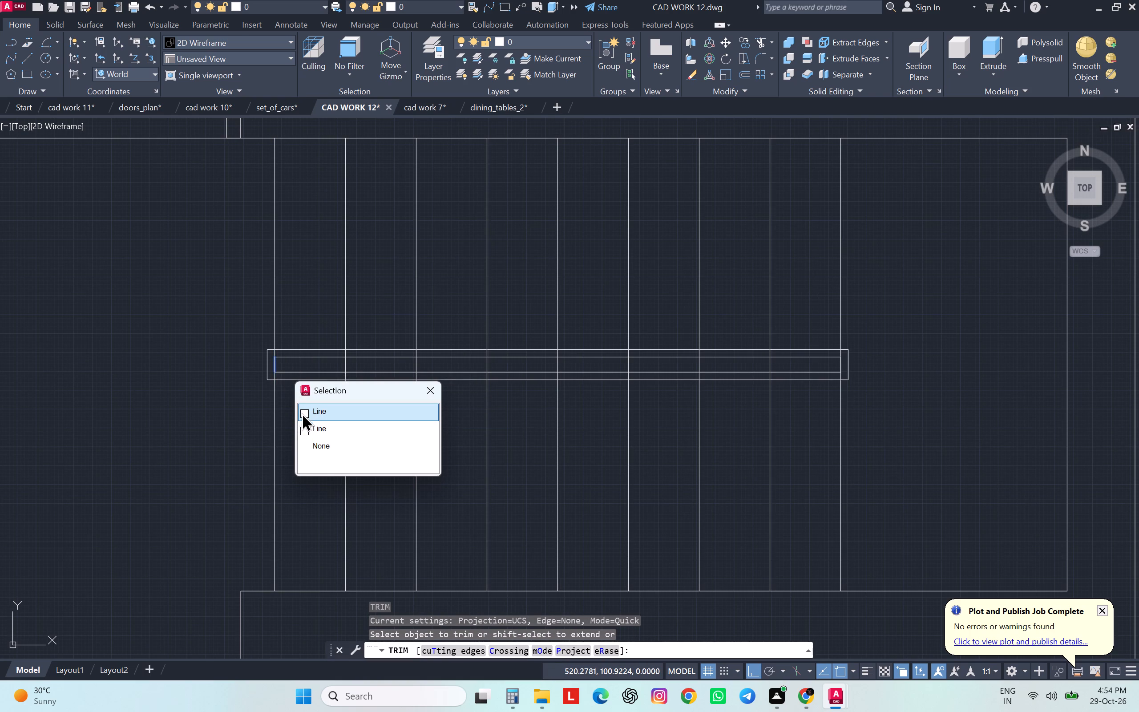
{"action": "left_click", "coordinate": [303, 430]}
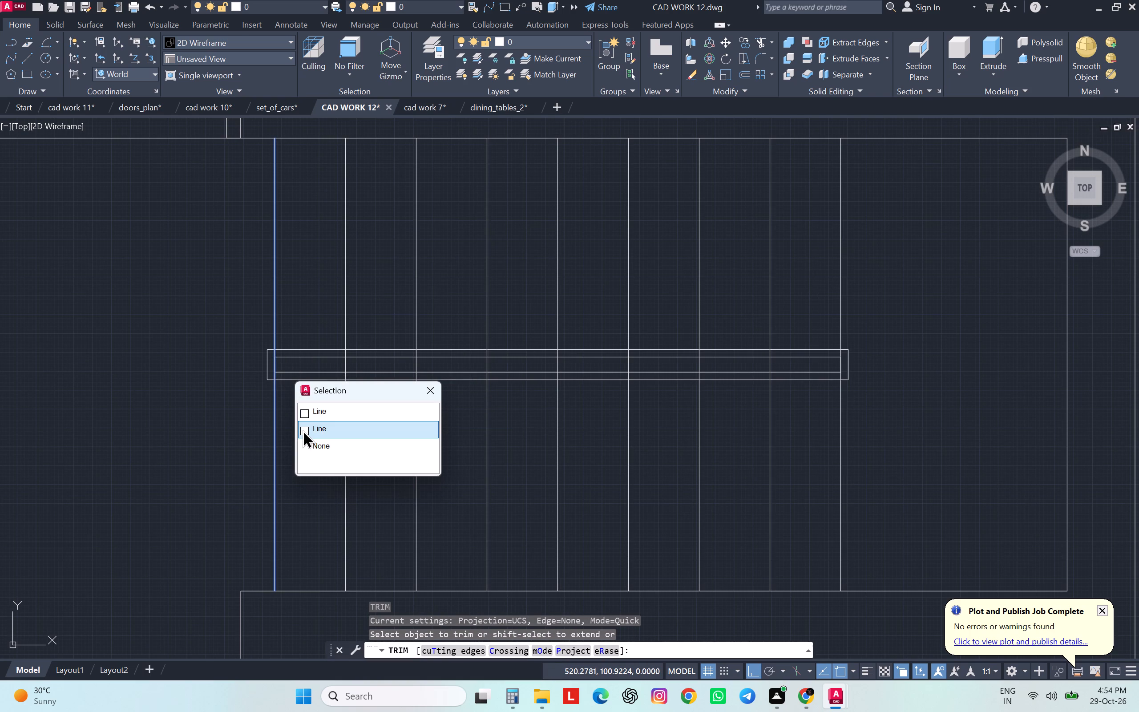
{"action": "left_click", "coordinate": [277, 368]}
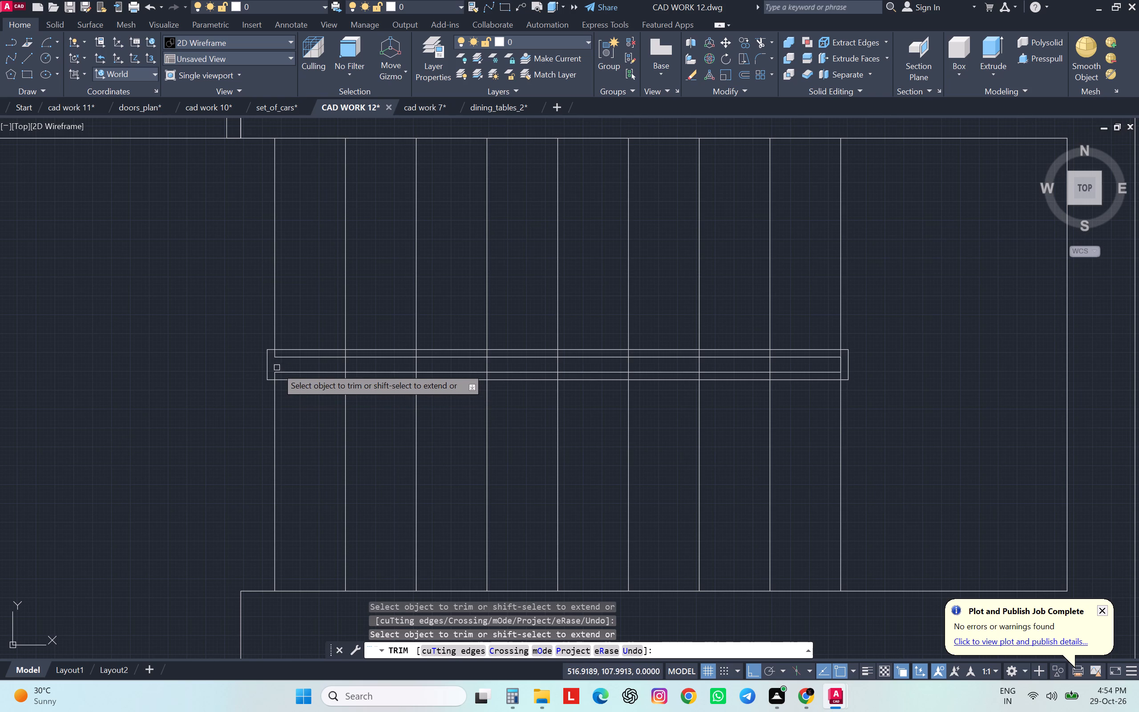
Compare the staircase and handrail with the reference ground floor plan.
{"action": "scroll", "coordinate": [312, 410], "scroll_direction": "down", "scroll_amount": 2}
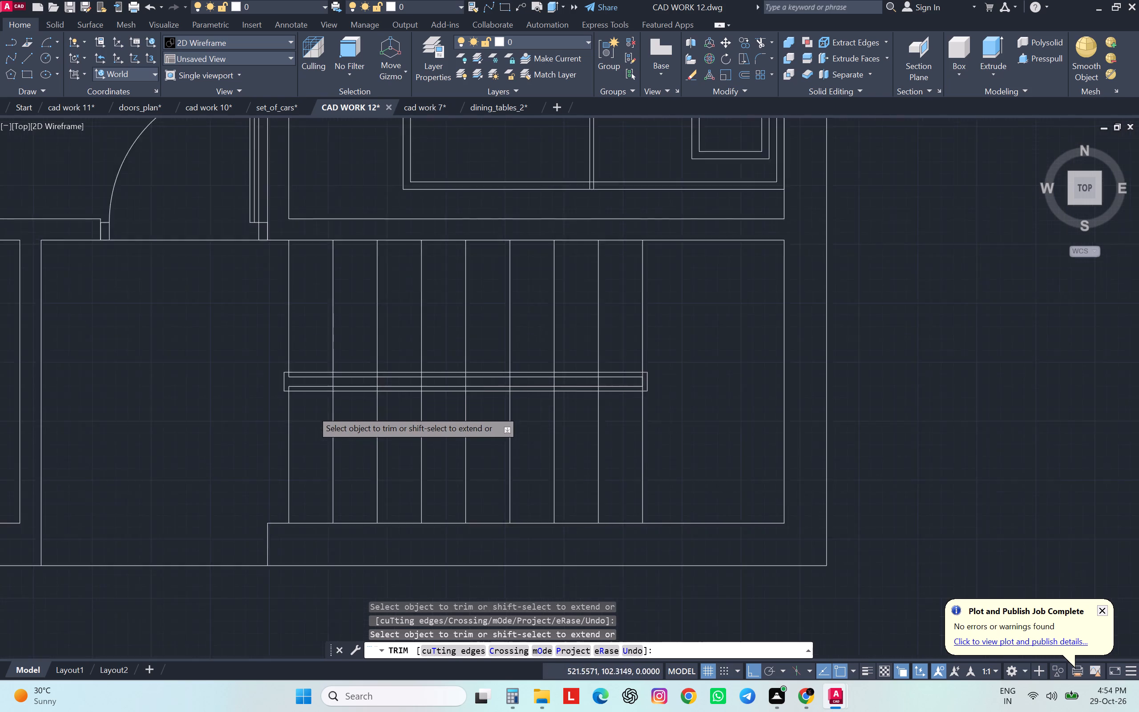
{"action": "scroll", "coordinate": [250, 415], "scroll_direction": "down", "scroll_amount": 2}
{"action": "scroll", "coordinate": [250, 415], "scroll_direction": "up", "scroll_amount": 1}
{"action": "scroll", "coordinate": [250, 415], "scroll_direction": "down", "scroll_amount": 1}
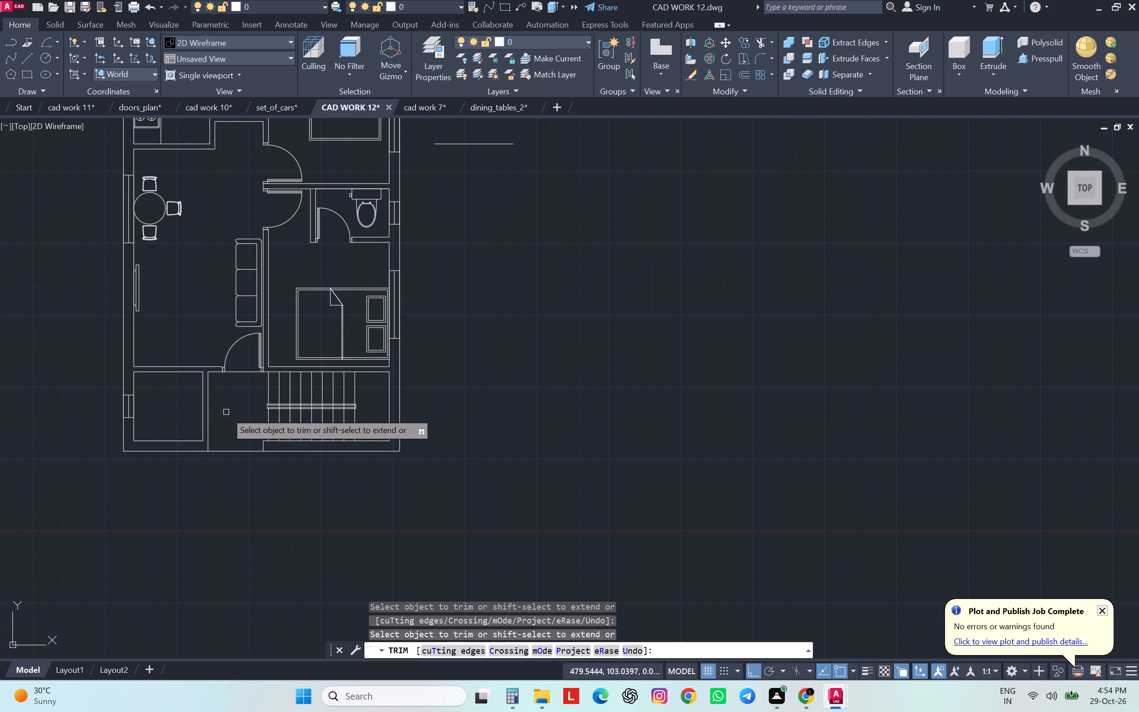
{"action": "scroll", "coordinate": [226, 412], "scroll_direction": "down", "scroll_amount": 3}
{"action": "scroll", "coordinate": [117, 409], "scroll_direction": "up", "scroll_amount": 2}
{"action": "scroll", "coordinate": [117, 409], "scroll_direction": "down", "scroll_amount": 2}
{"action": "scroll", "coordinate": [117, 409], "scroll_direction": "up", "scroll_amount": 2}
{"action": "scroll", "coordinate": [133, 400], "scroll_direction": "down", "scroll_amount": 1}
{"action": "scroll", "coordinate": [131, 398], "scroll_direction": "up", "scroll_amount": 3}
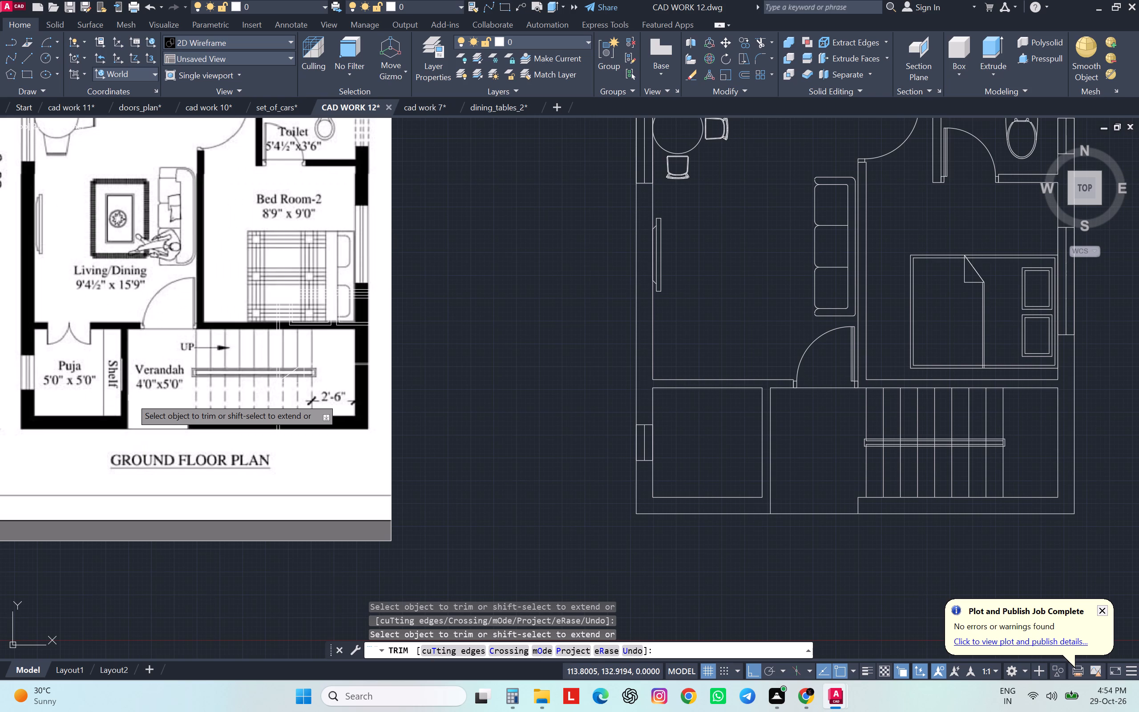
{"action": "scroll", "coordinate": [248, 384], "scroll_direction": "down", "scroll_amount": 1}
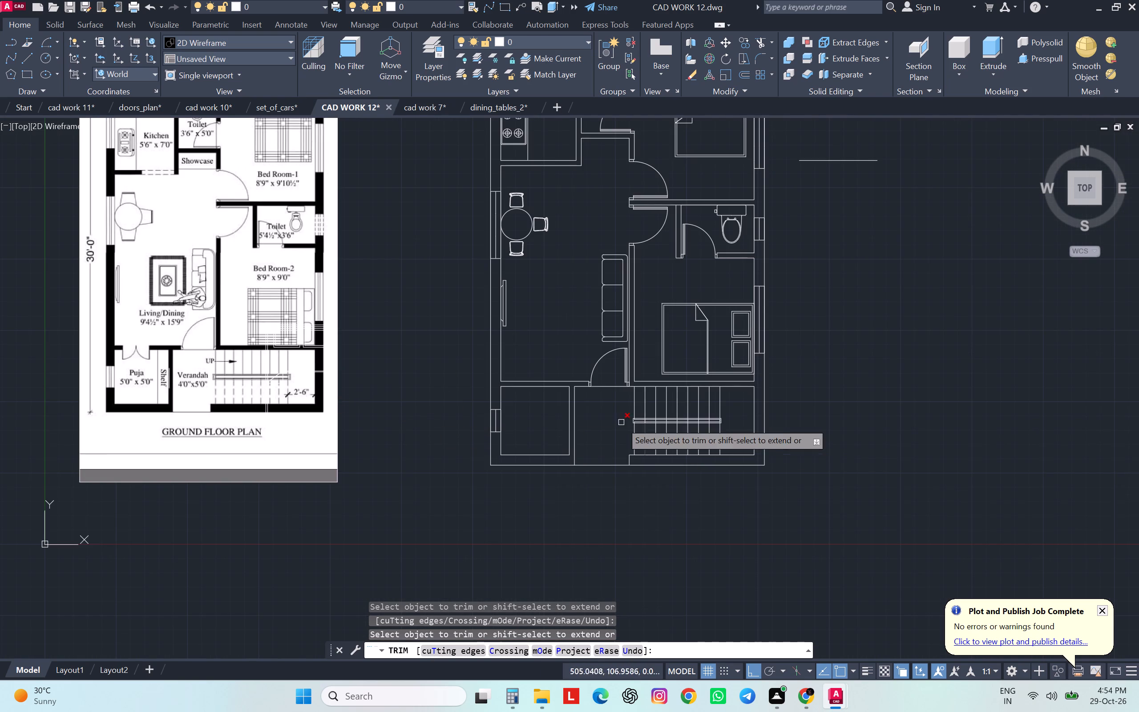
Trim the first tread line's segments between the handrail's inner and outer outlines at the verandah end.
{"action": "scroll", "coordinate": [636, 420], "scroll_direction": "down", "scroll_amount": 1}
{"action": "scroll", "coordinate": [636, 420], "scroll_direction": "up", "scroll_amount": 4}
{"action": "scroll", "coordinate": [636, 420], "scroll_direction": "down", "scroll_amount": 1}
{"action": "scroll", "coordinate": [636, 420], "scroll_direction": "up", "scroll_amount": 1}
{"action": "scroll", "coordinate": [636, 420], "scroll_direction": "down", "scroll_amount": 2}
{"action": "scroll", "coordinate": [636, 420], "scroll_direction": "up", "scroll_amount": 2}
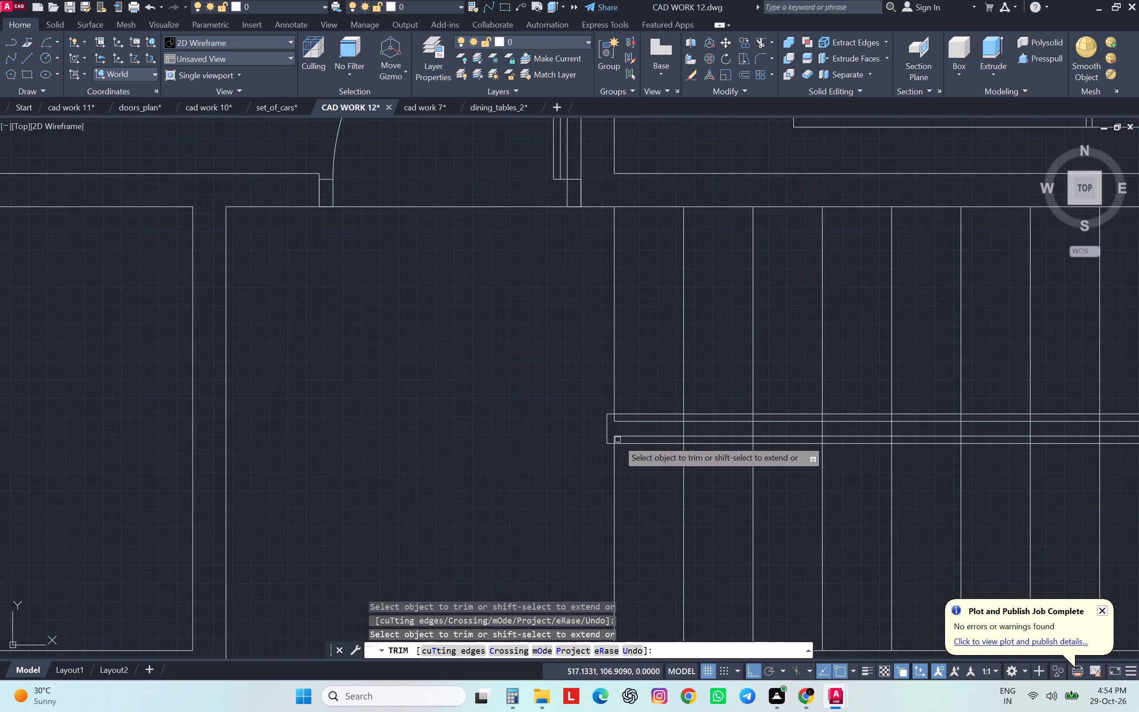
{"action": "left_click", "coordinate": [616, 440], "text": "shift"}
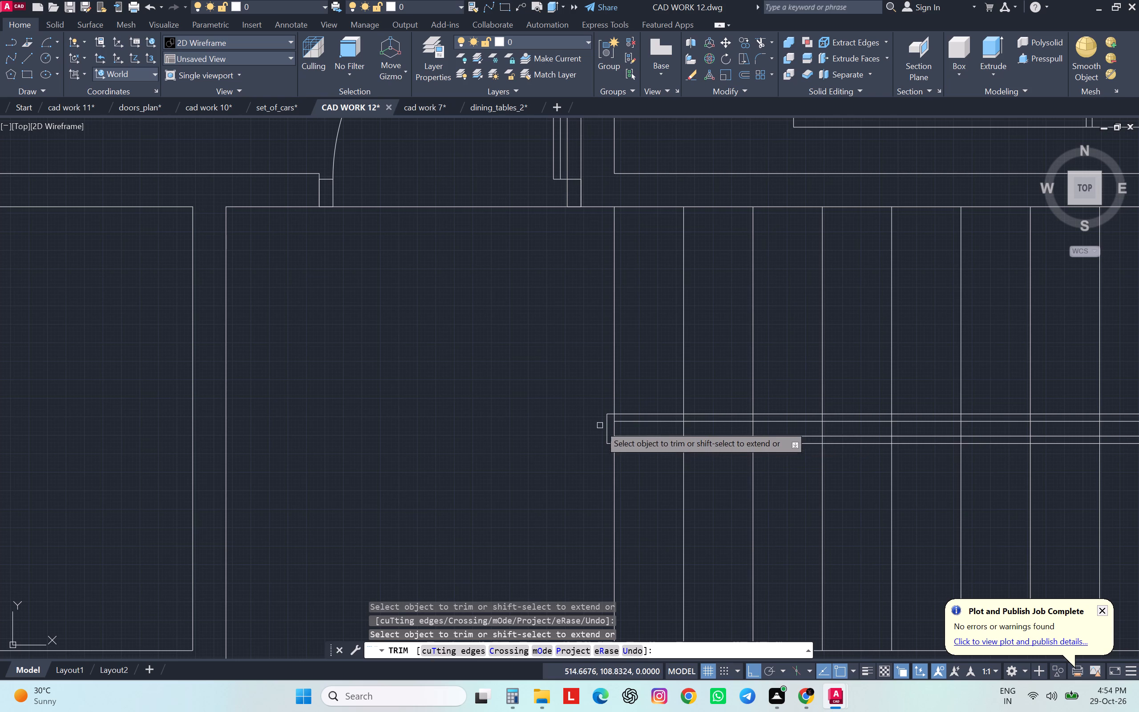
{"action": "scroll", "coordinate": [617, 421], "scroll_direction": "up", "scroll_amount": 4}
{"action": "left_click", "coordinate": [596, 400]}
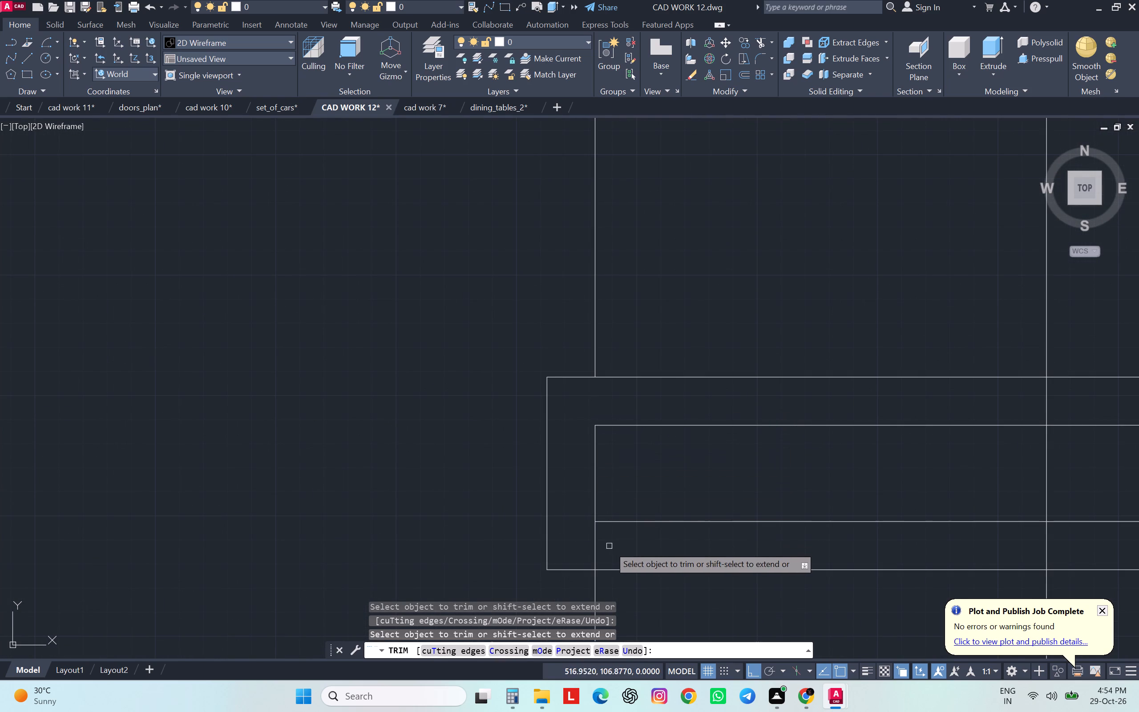
{"action": "left_click", "coordinate": [604, 537]}
{"action": "left_click_drag", "start_coordinate": [579, 550], "coordinate": [585, 543]}
{"action": "scroll", "coordinate": [563, 431], "scroll_direction": "down", "scroll_amount": 3}
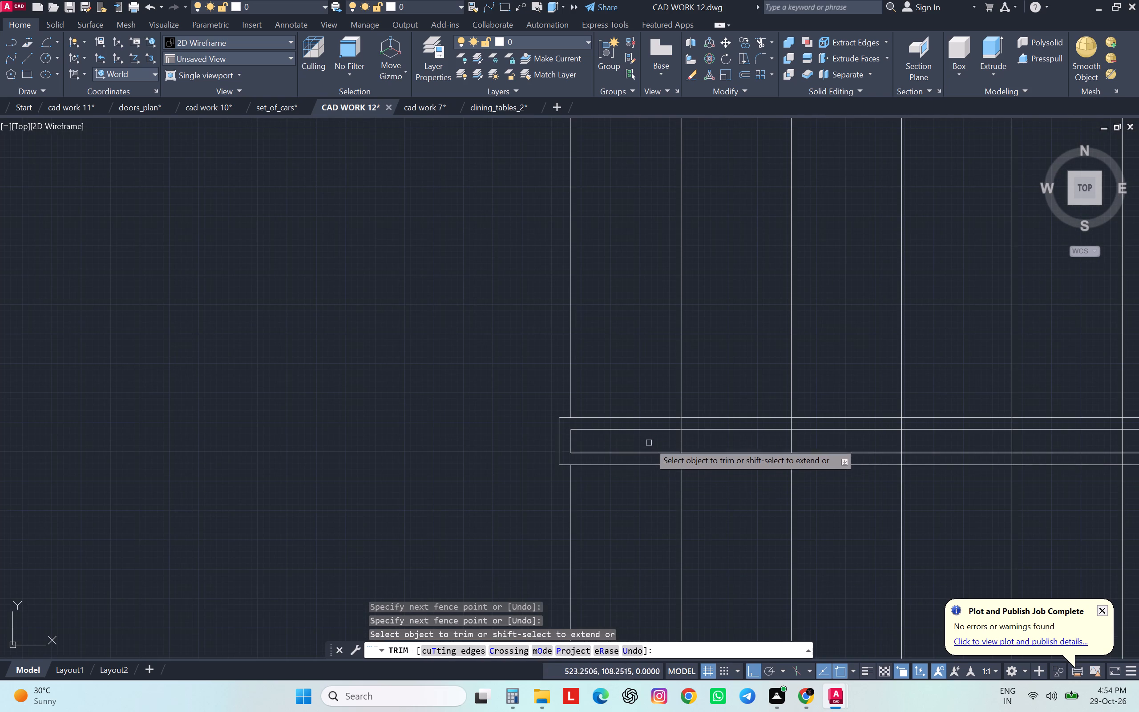
Trim the intermediate tread lines inside the handrail's inner rectangle with one fence along its length.
{"action": "left_click", "coordinate": [650, 442]}
{"action": "scroll", "coordinate": [650, 442], "scroll_direction": "down", "scroll_amount": 2}
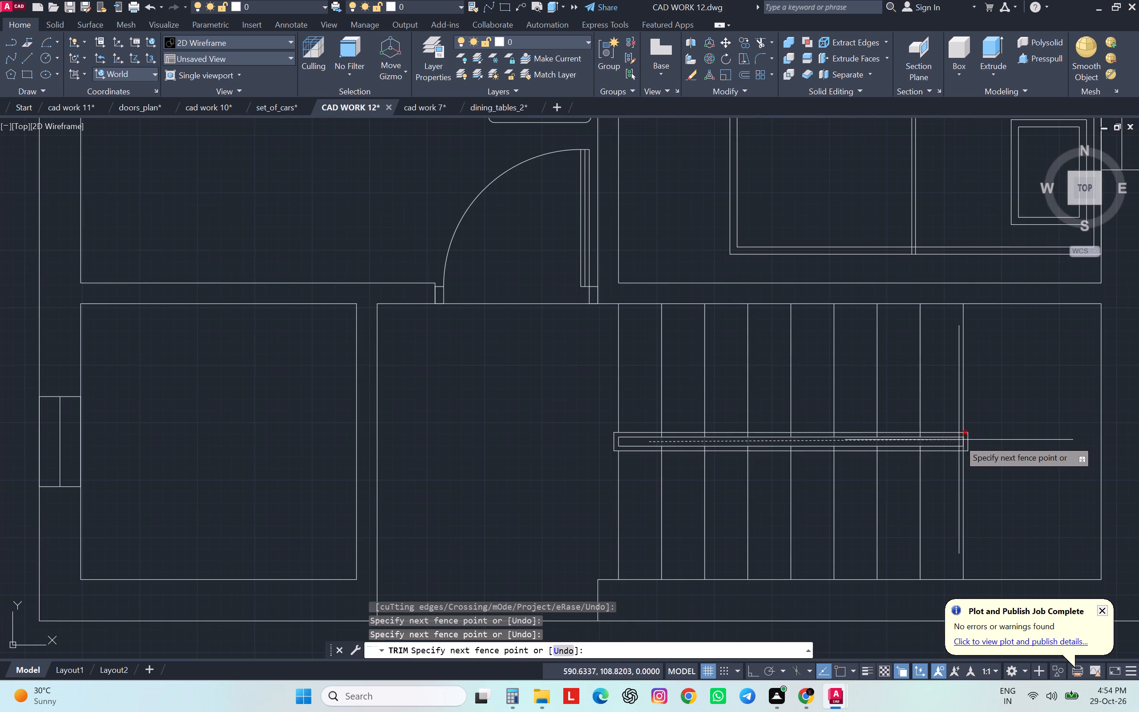
{"action": "left_click", "coordinate": [955, 443]}
Trim the last tread line's two segments between the handrail's inner and outer outlines at the landing end.
{"action": "scroll", "coordinate": [968, 437], "scroll_direction": "up", "scroll_amount": 4}
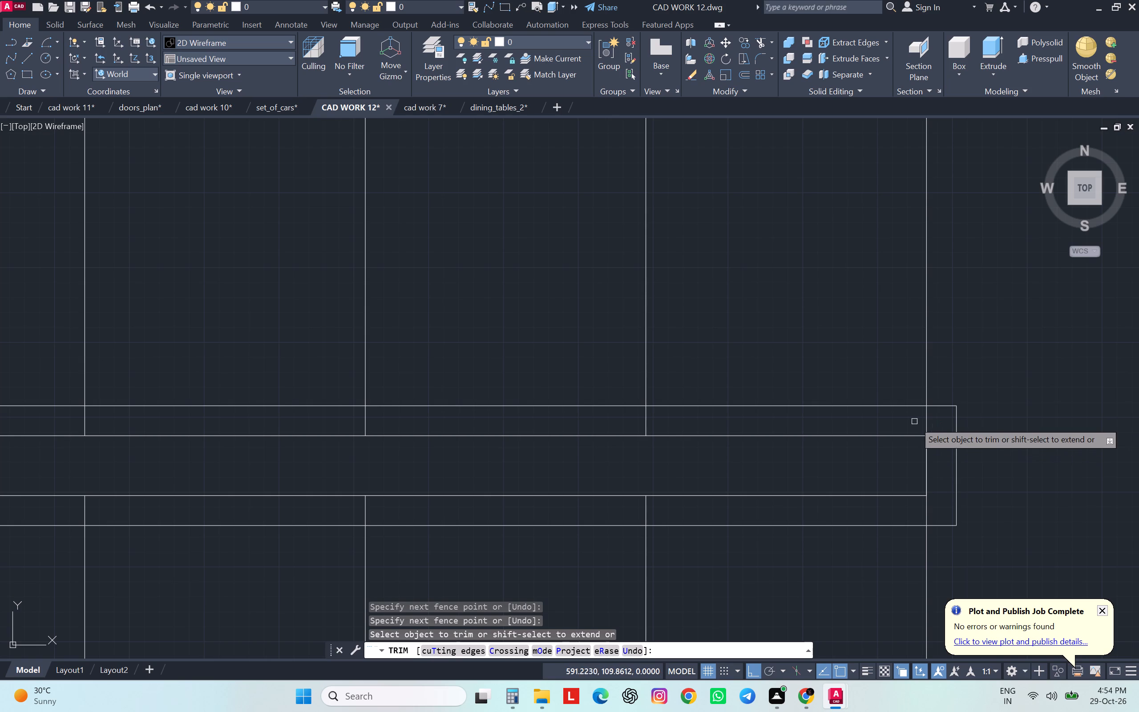
{"action": "left_click_drag", "start_coordinate": [914, 421], "coordinate": [920, 421]}
{"action": "left_click", "coordinate": [926, 421]}
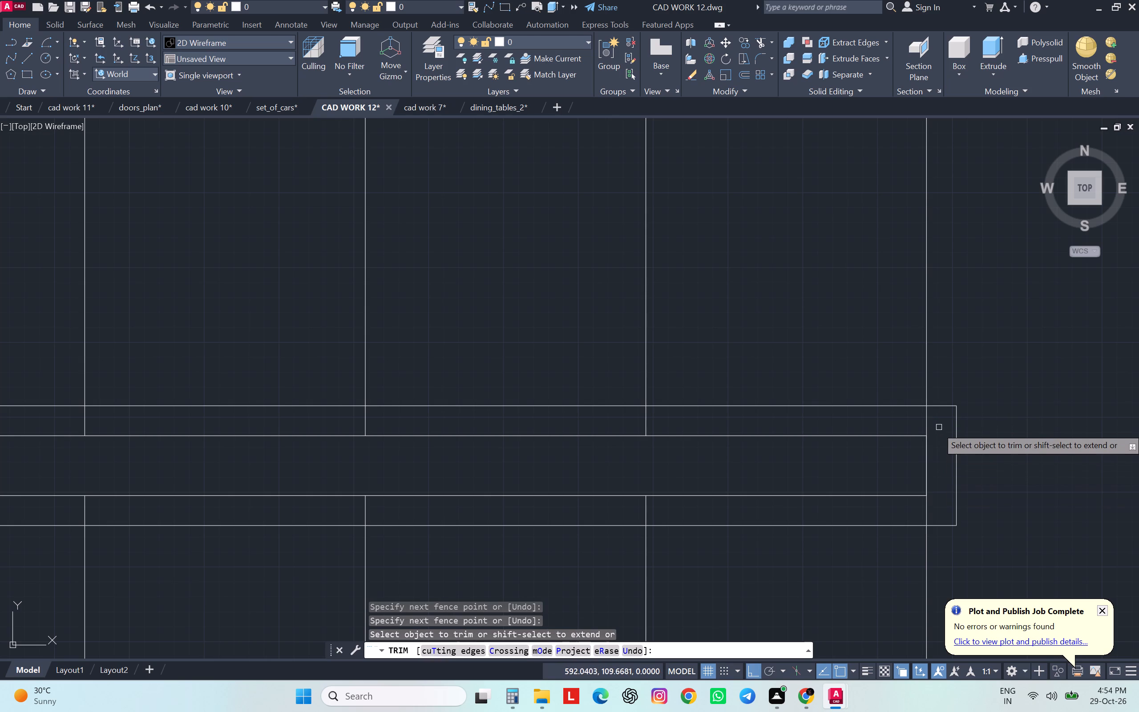
{"action": "left_click", "coordinate": [939, 427]}
{"action": "left_click", "coordinate": [921, 422]}
{"action": "left_click", "coordinate": [941, 514]}
{"action": "left_click", "coordinate": [921, 507]}
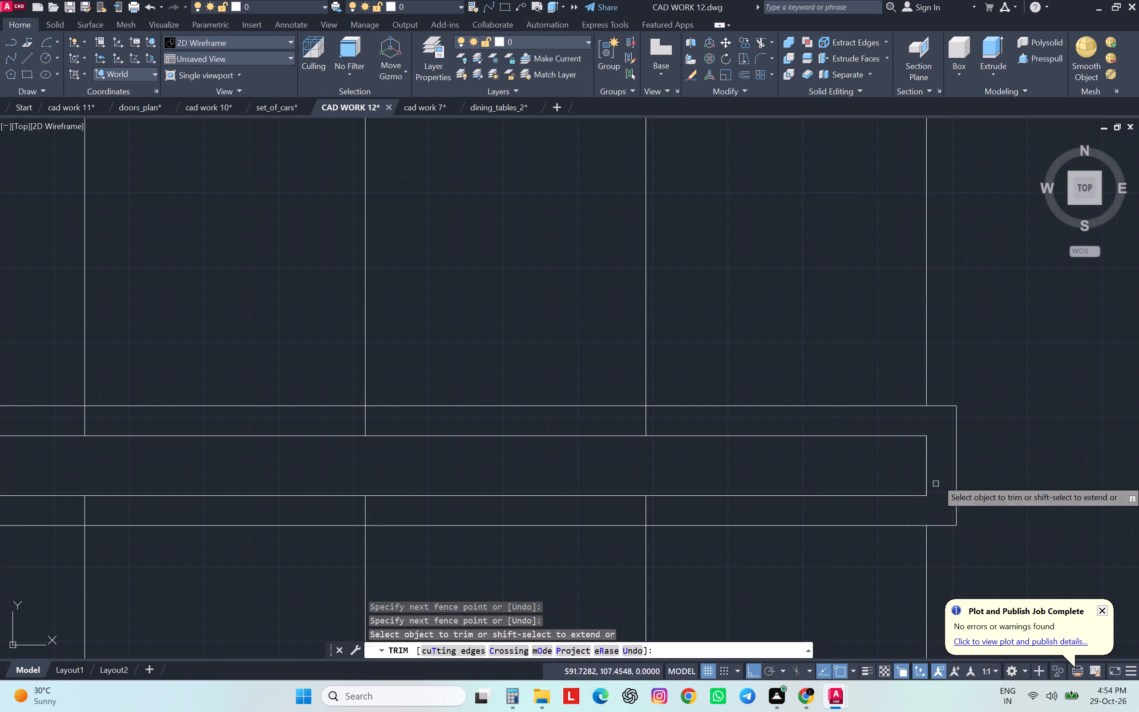
{"action": "scroll", "coordinate": [960, 405], "scroll_direction": "down", "scroll_amount": 4}
{"action": "scroll", "coordinate": [960, 405], "scroll_direction": "up", "scroll_amount": 3}
{"action": "scroll", "coordinate": [1023, 487], "scroll_direction": "down", "scroll_amount": 3}
{"action": "key", "text": "Escape"}
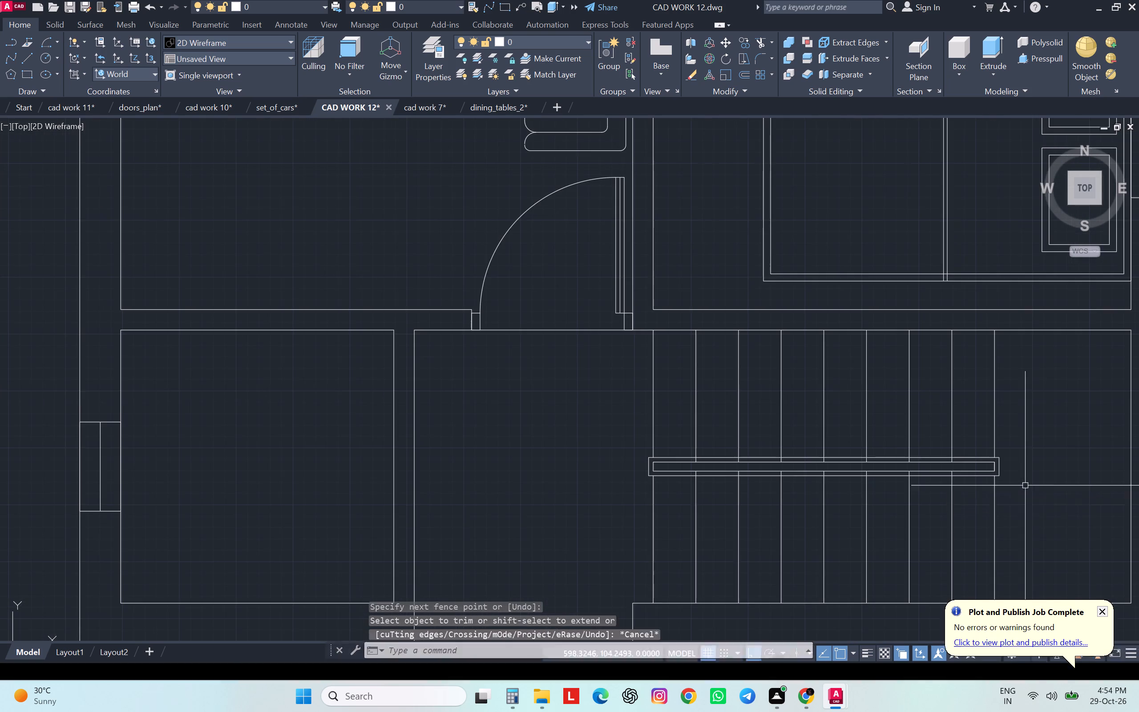
{"action": "key", "text": "Escape"}
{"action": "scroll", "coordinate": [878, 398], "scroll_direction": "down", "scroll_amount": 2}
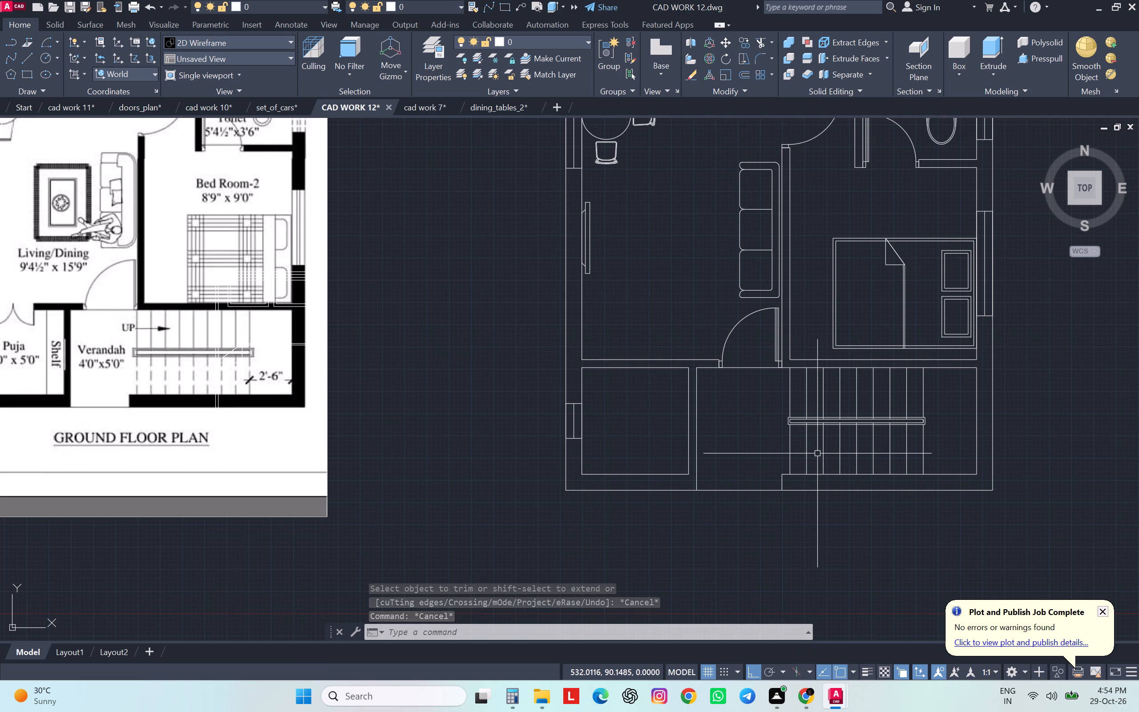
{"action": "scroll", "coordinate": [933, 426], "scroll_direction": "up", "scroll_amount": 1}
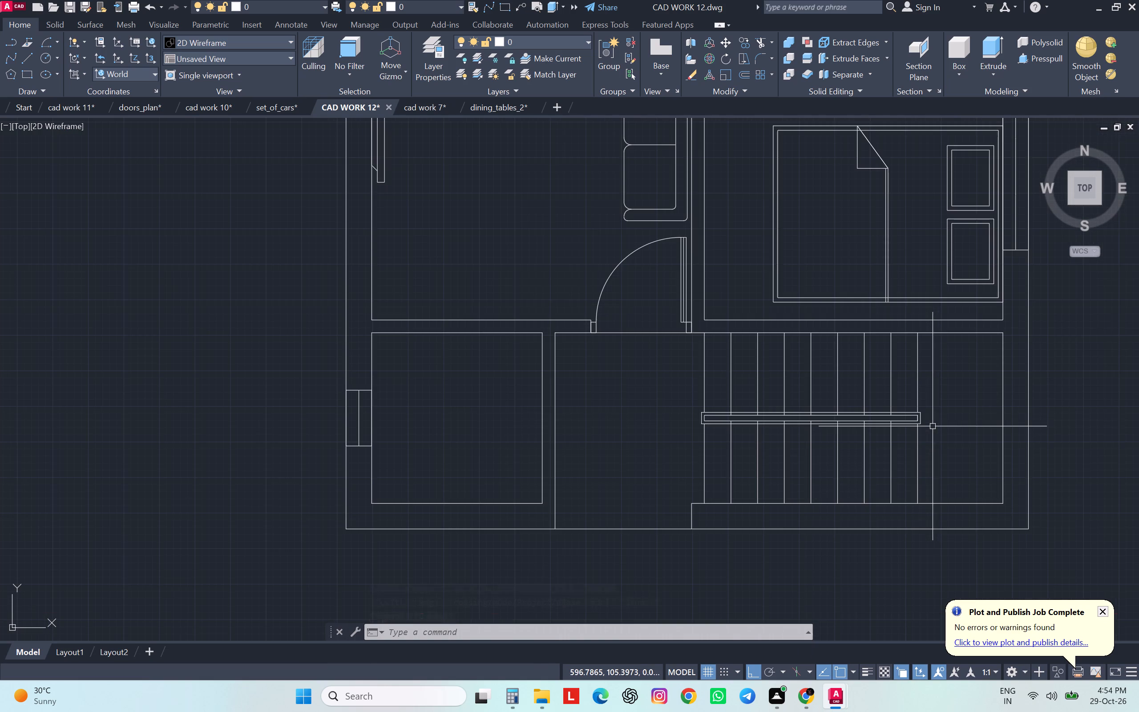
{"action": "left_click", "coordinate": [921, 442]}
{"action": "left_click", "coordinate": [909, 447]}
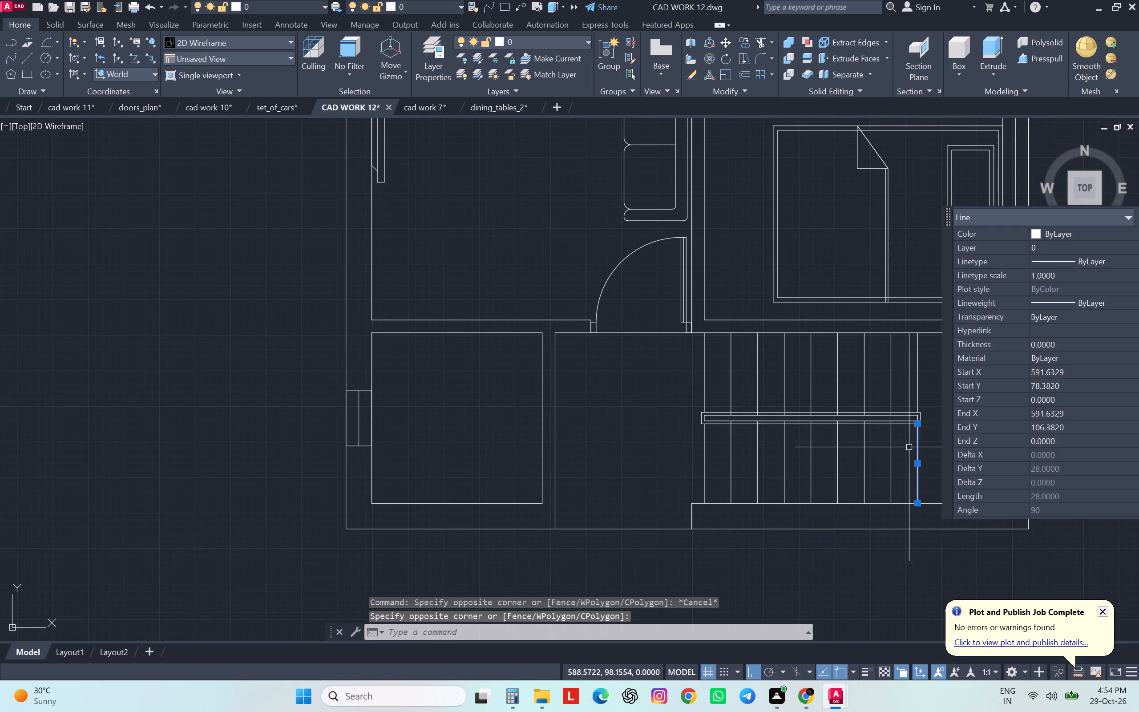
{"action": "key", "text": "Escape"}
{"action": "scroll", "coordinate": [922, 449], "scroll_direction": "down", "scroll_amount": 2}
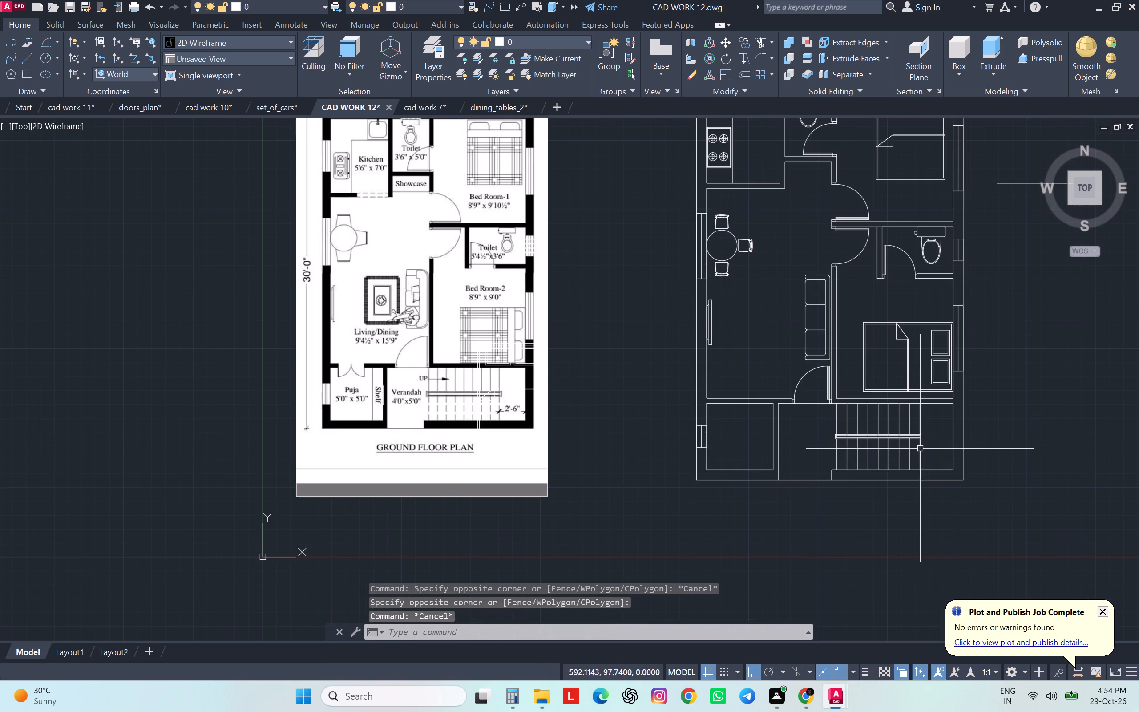
Create a new layer and load the ACAD_ISO03W100 ISO dash space linetype into the drawing.
{"action": "left_click", "coordinate": [586, 41]}
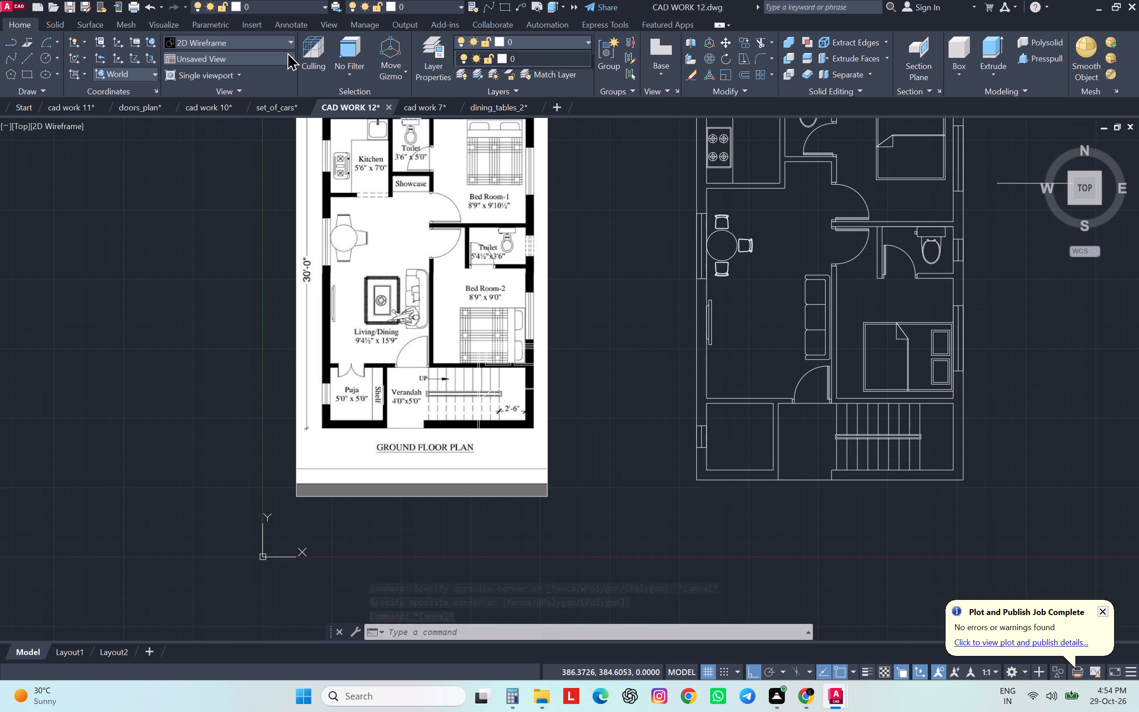
{"action": "left_click", "coordinate": [429, 64]}
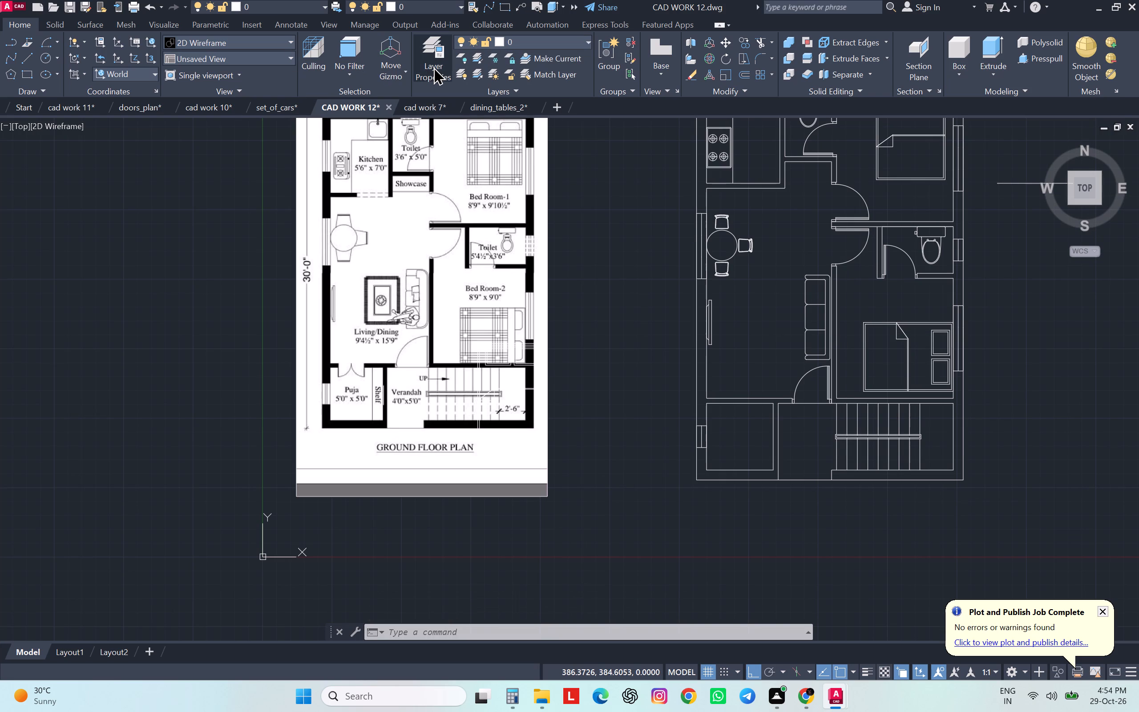
{"action": "left_click", "coordinate": [433, 67]}
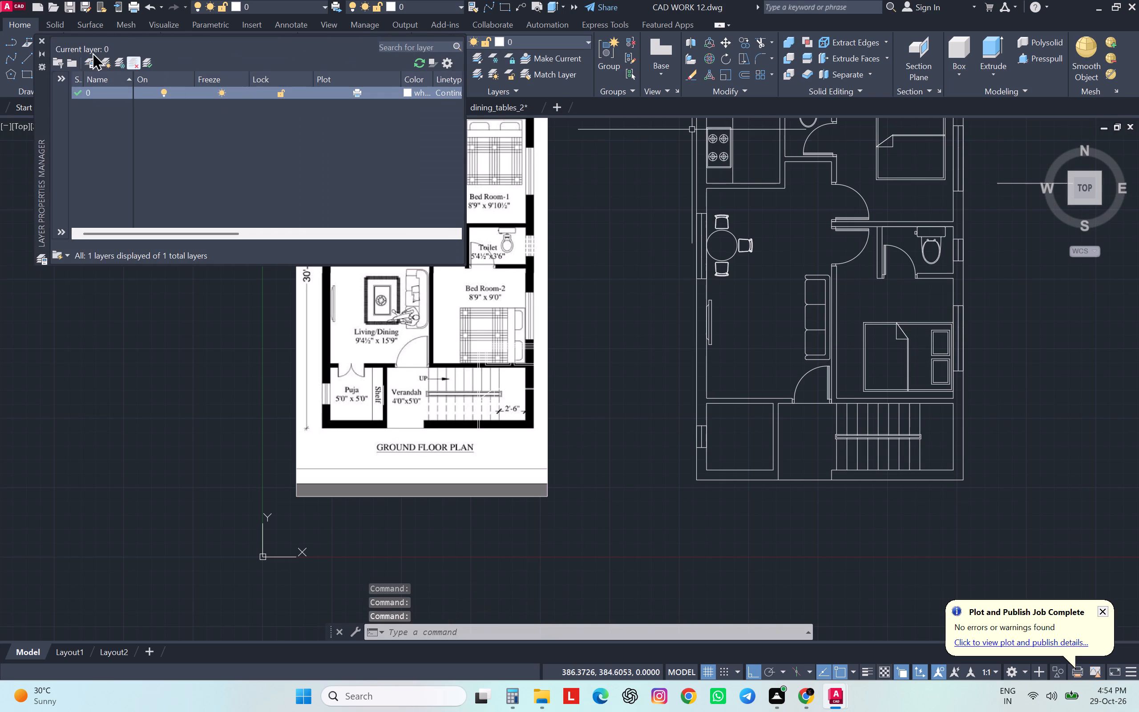
{"action": "left_click", "coordinate": [103, 58]}
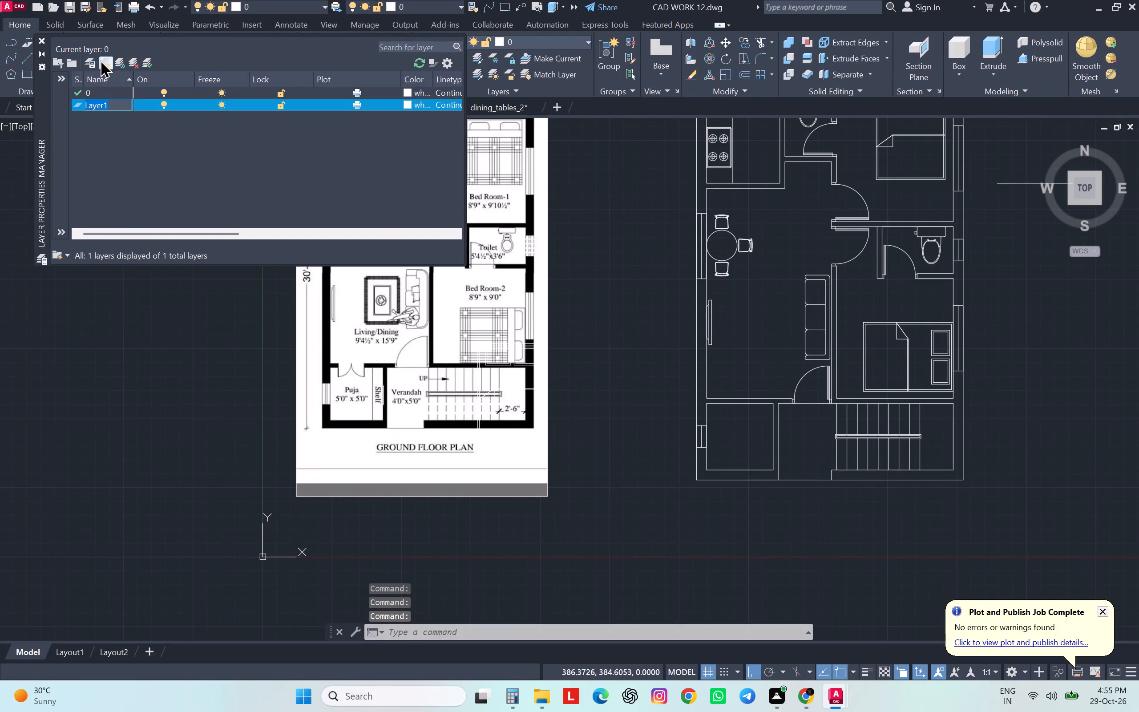
{"action": "left_click", "coordinate": [445, 102]}
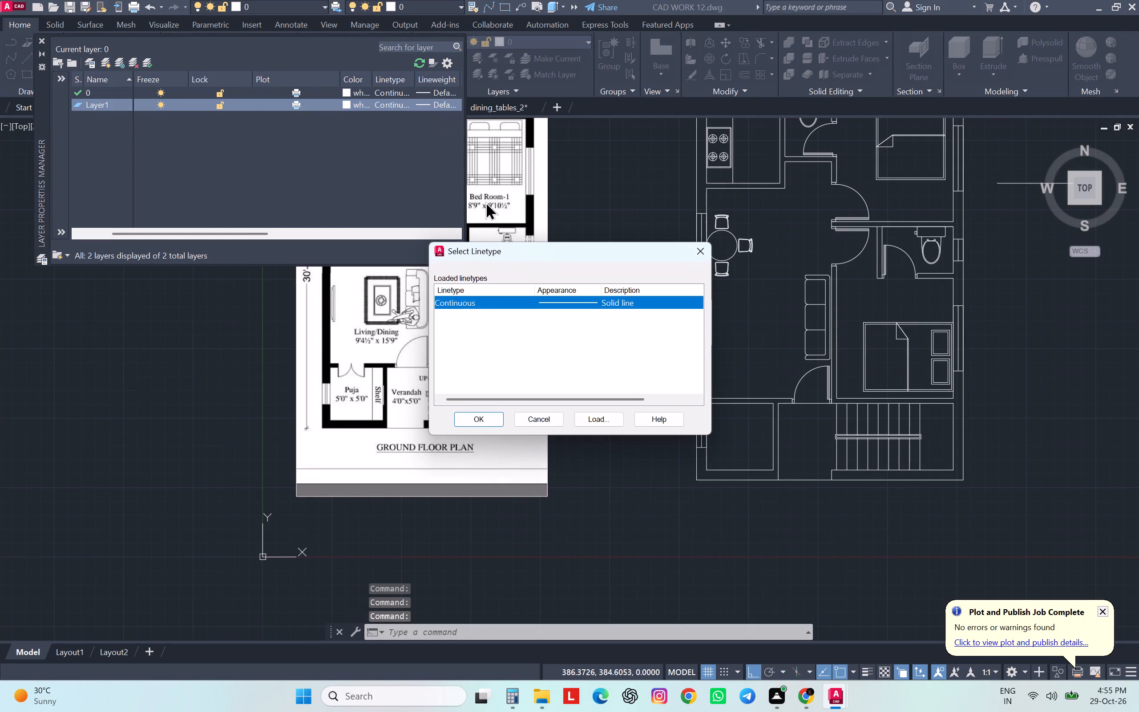
{"action": "left_click", "coordinate": [614, 416]}
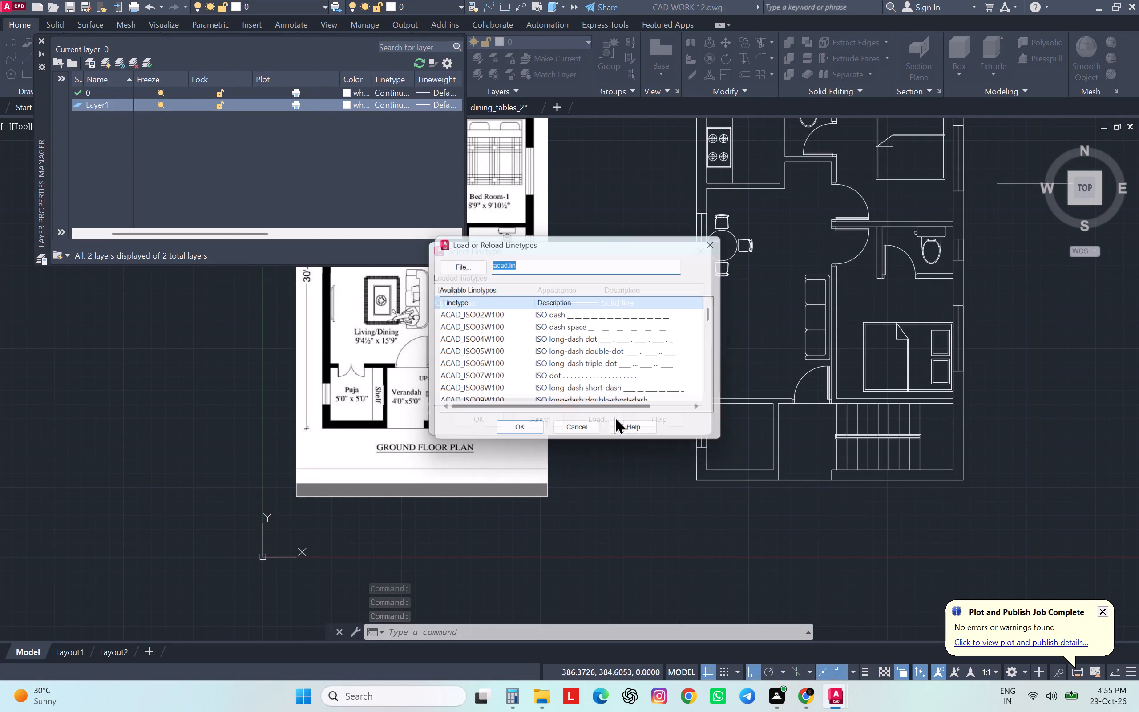
{"action": "left_click", "coordinate": [563, 324]}
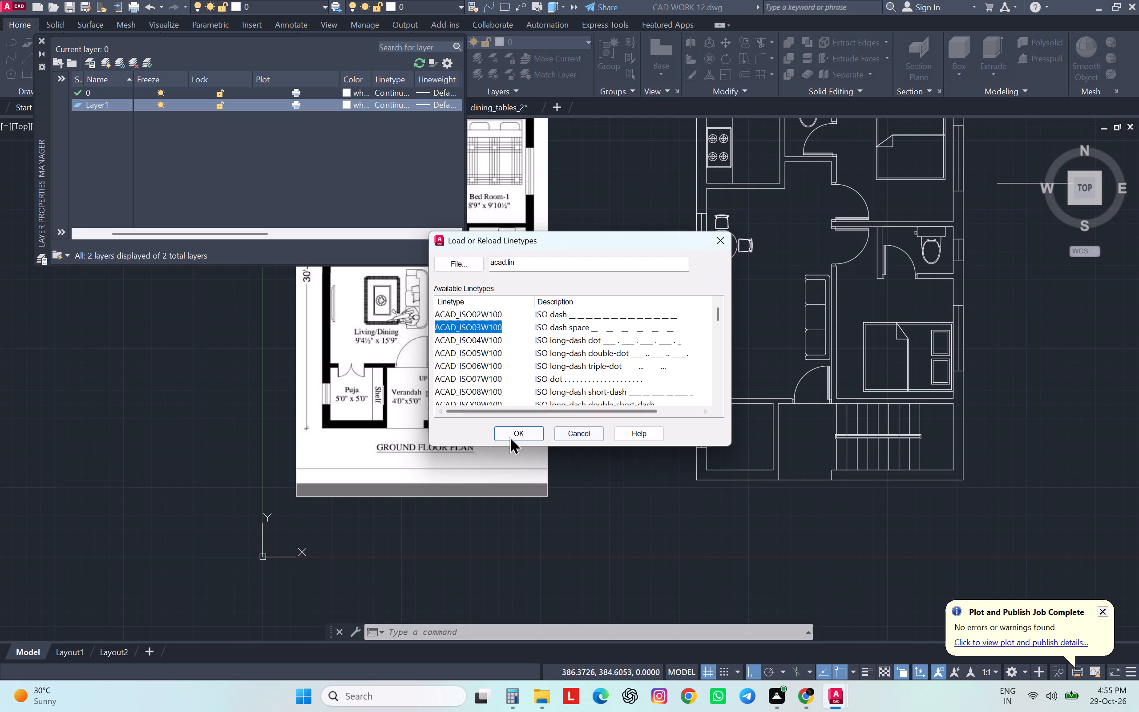
{"action": "left_click", "coordinate": [509, 436]}
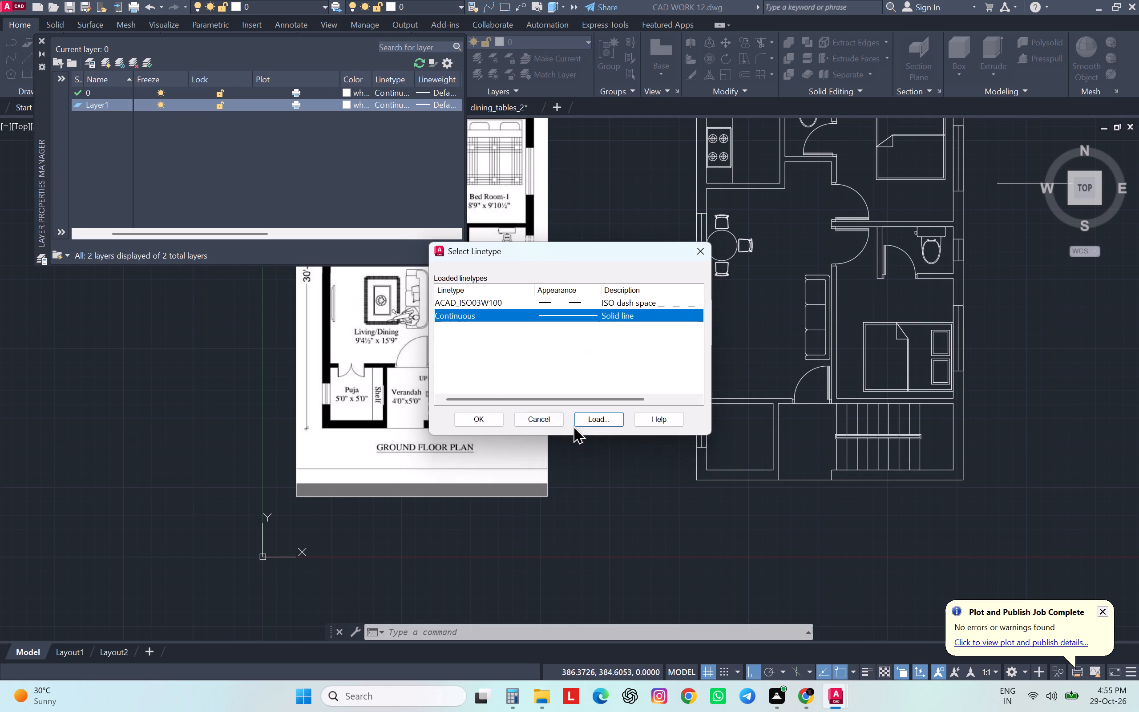
{"action": "left_click", "coordinate": [478, 416]}
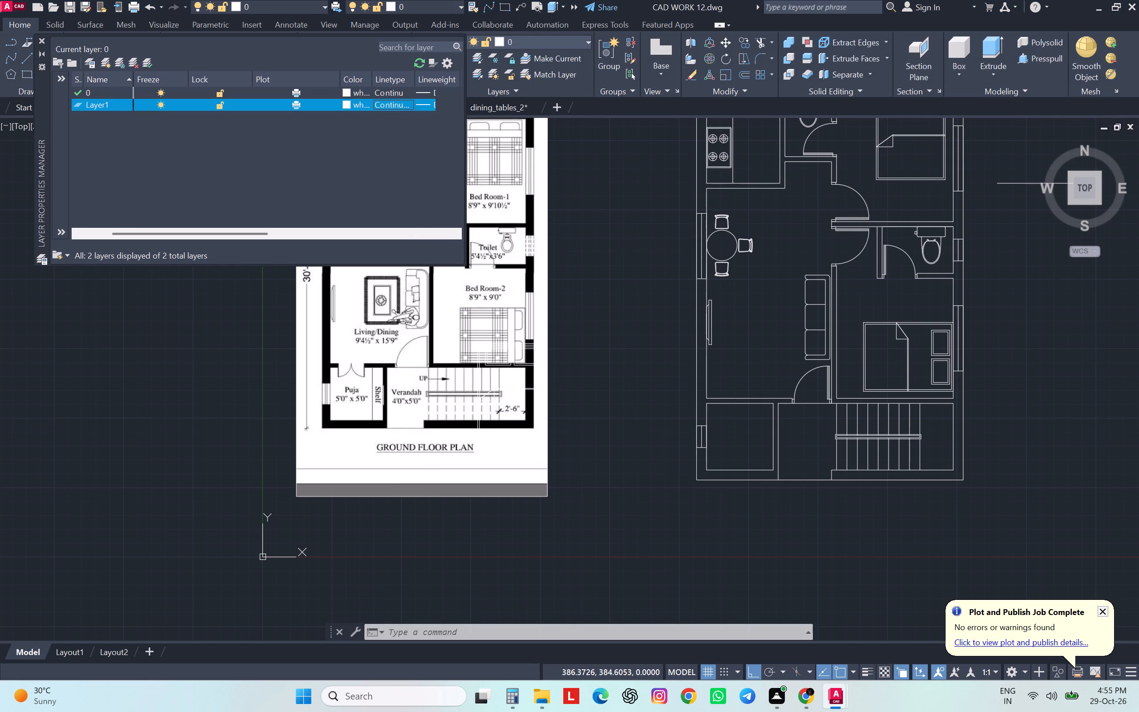
{"action": "left_click", "coordinate": [39, 41]}
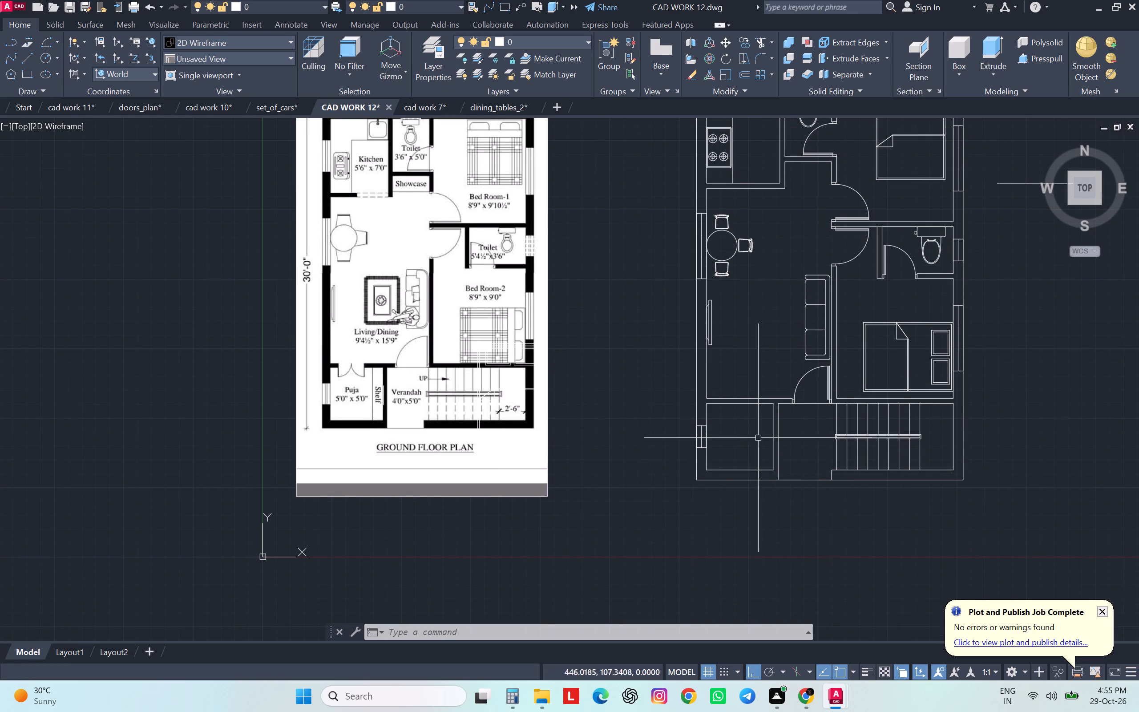
Move all the staircase tread lines below the central handrail onto Layer1.
{"action": "left_click", "coordinate": [934, 458]}
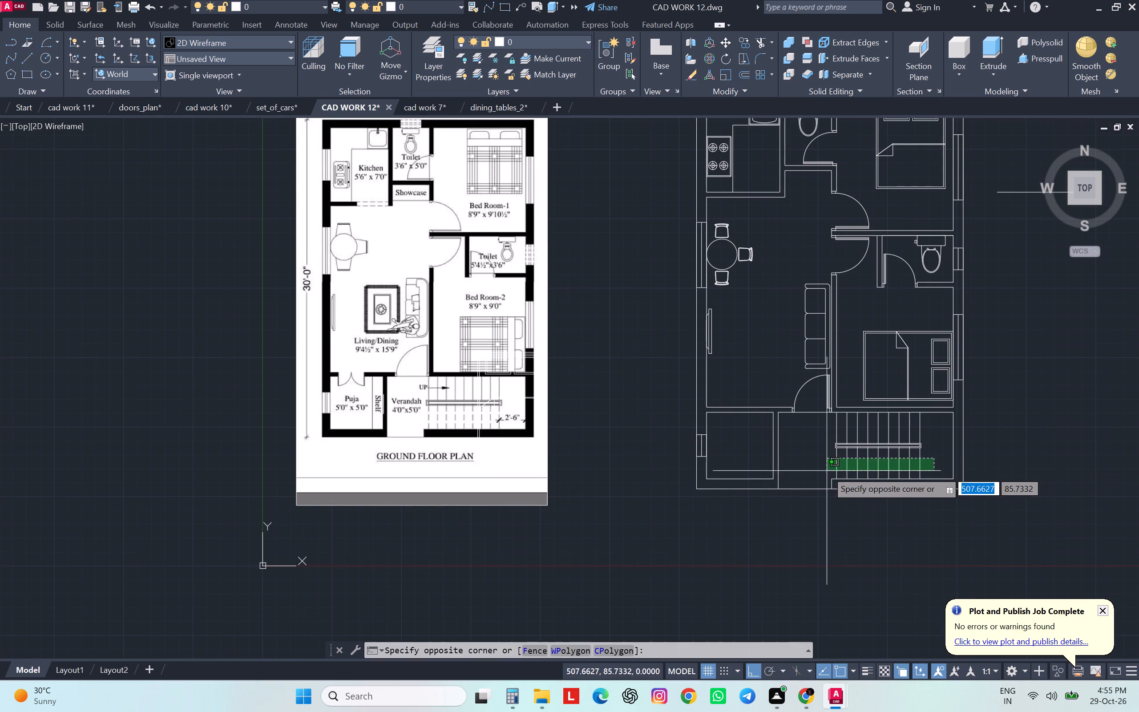
{"action": "left_click", "coordinate": [827, 471]}
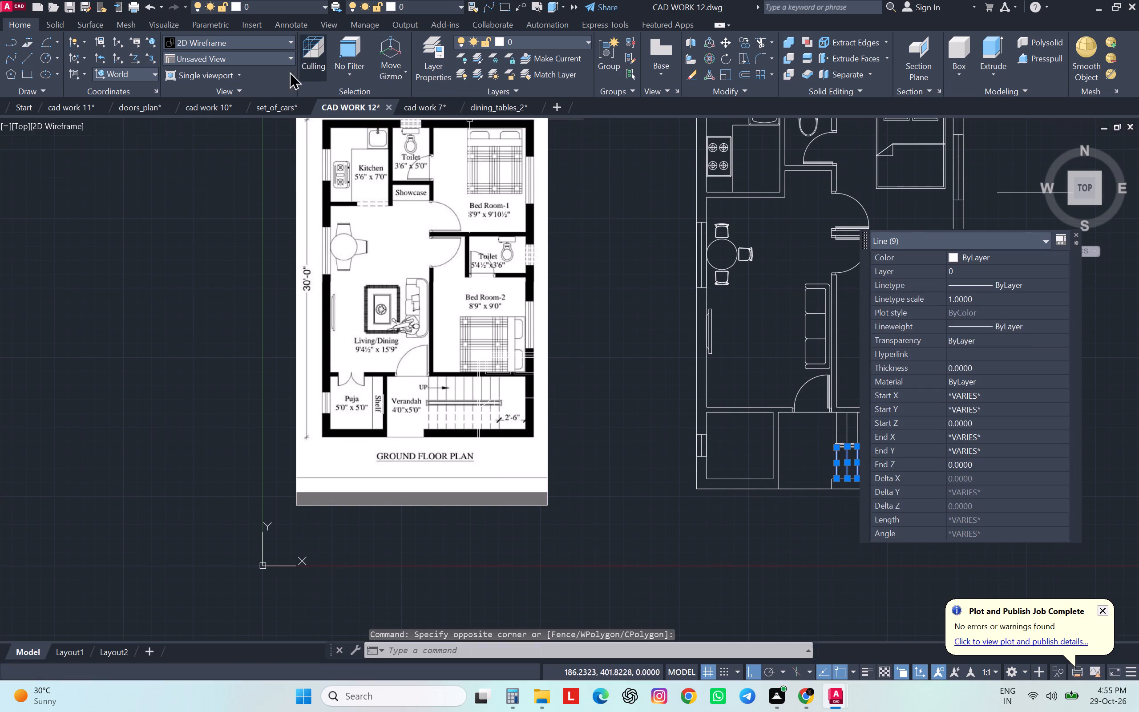
{"action": "left_click", "coordinate": [588, 40]}
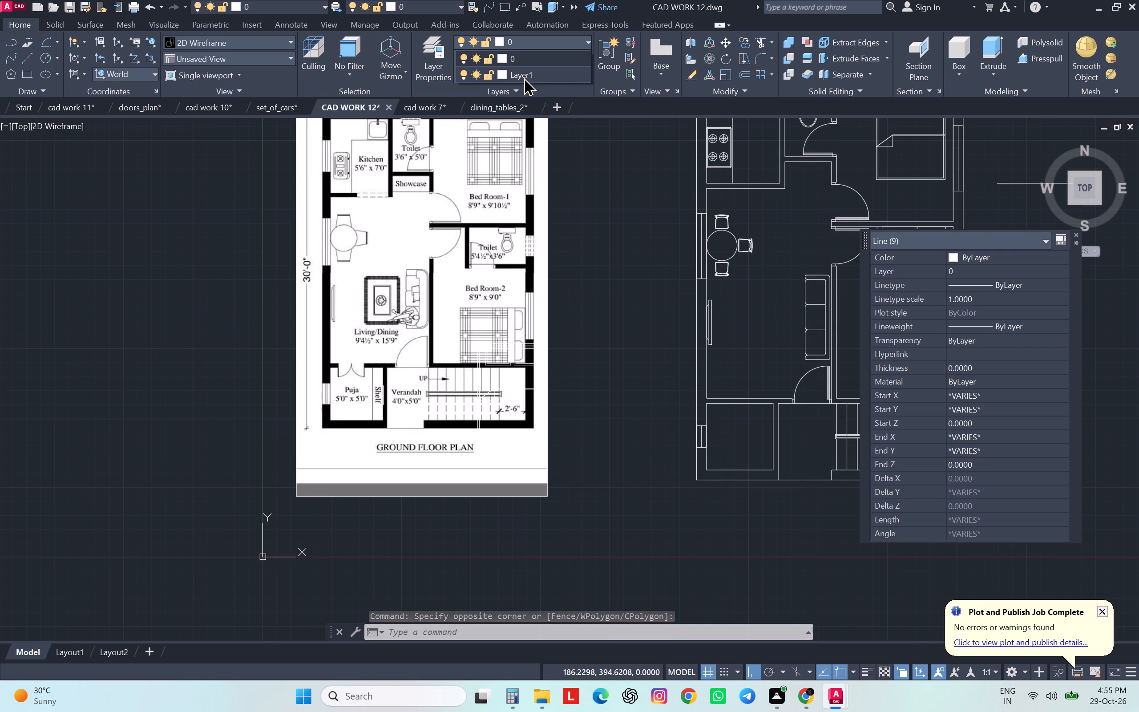
{"action": "left_click", "coordinate": [524, 77]}
{"action": "key", "text": "Escape"}
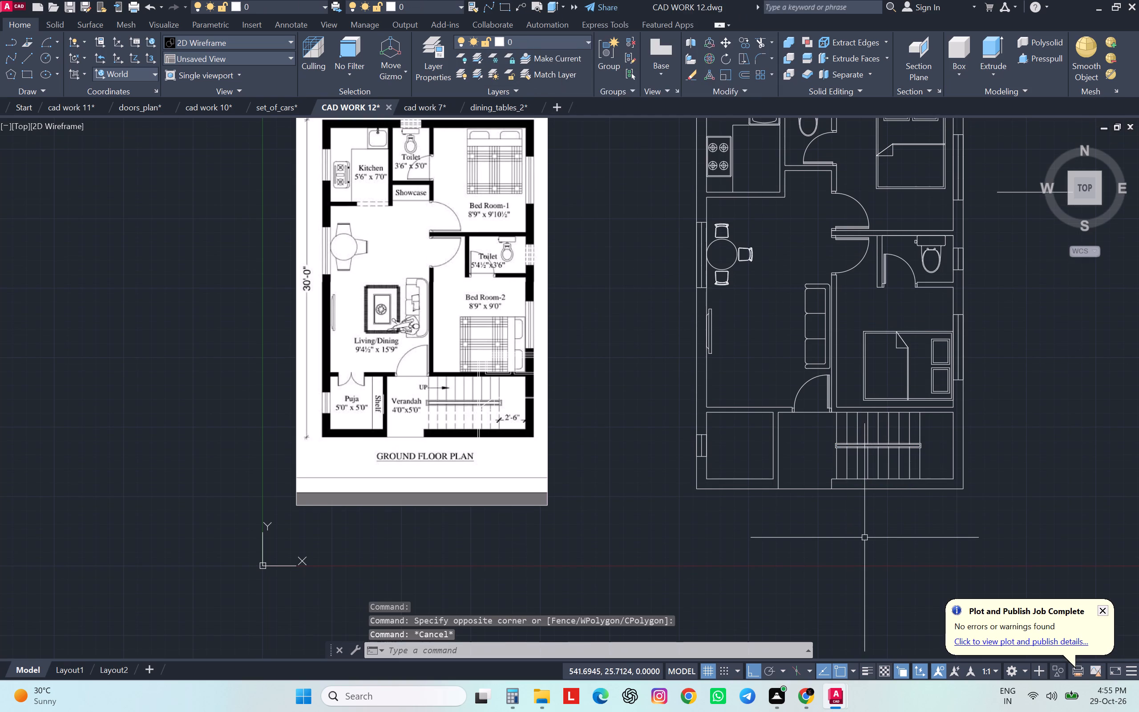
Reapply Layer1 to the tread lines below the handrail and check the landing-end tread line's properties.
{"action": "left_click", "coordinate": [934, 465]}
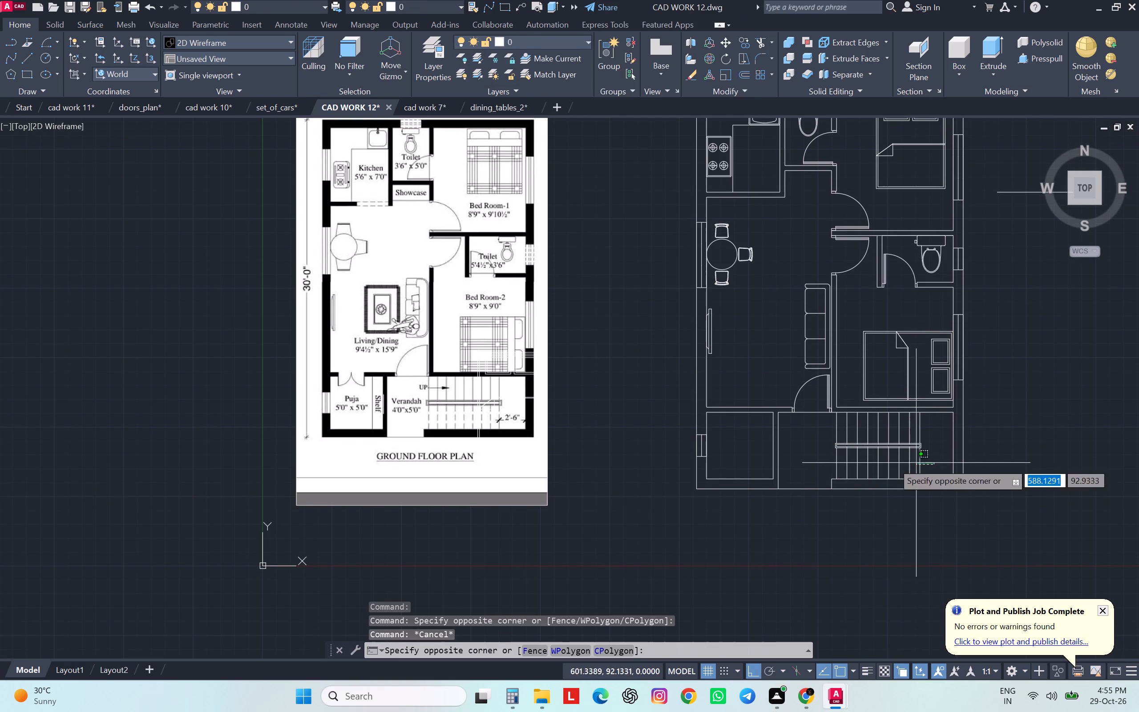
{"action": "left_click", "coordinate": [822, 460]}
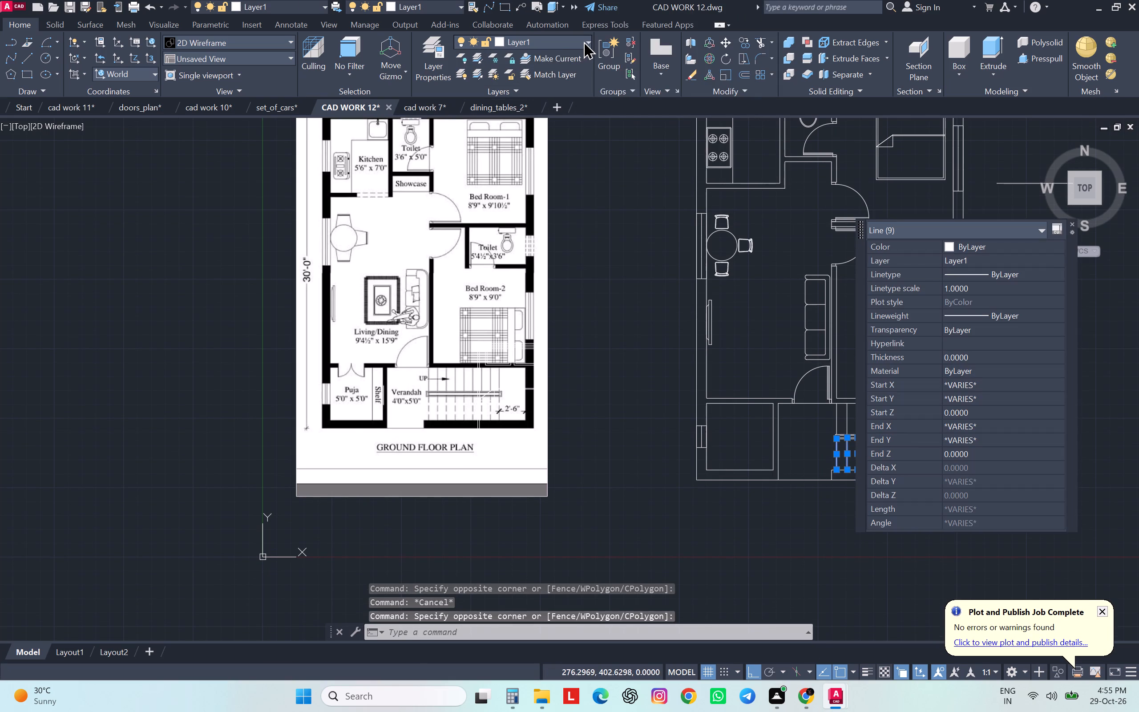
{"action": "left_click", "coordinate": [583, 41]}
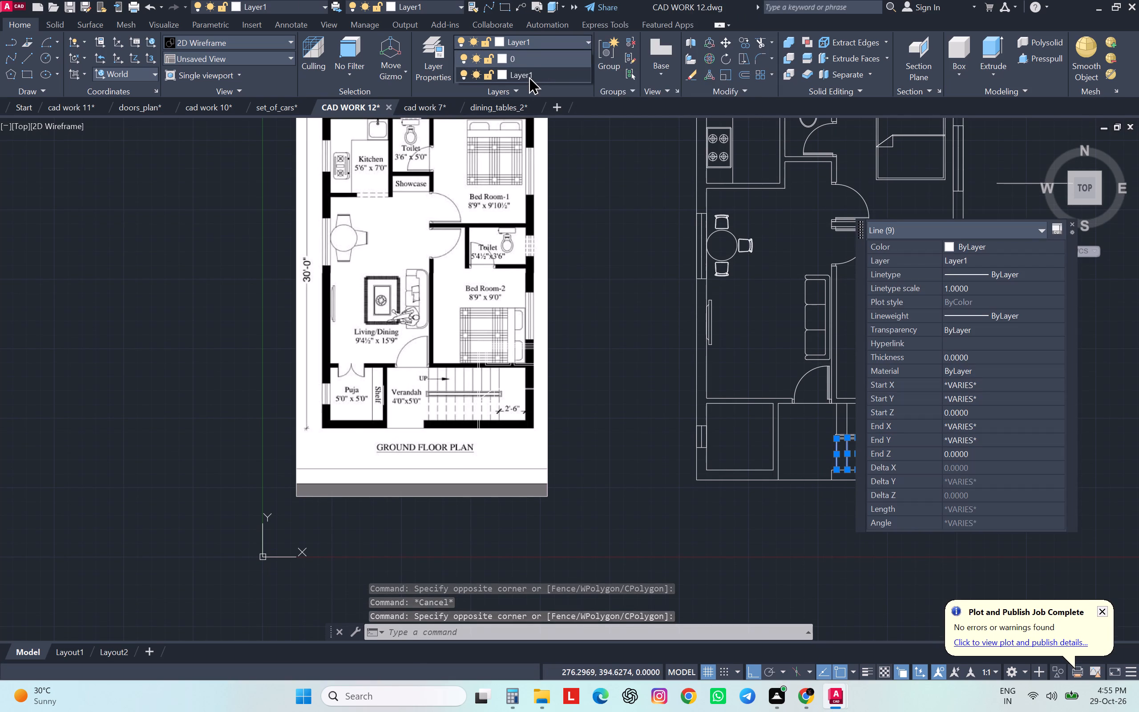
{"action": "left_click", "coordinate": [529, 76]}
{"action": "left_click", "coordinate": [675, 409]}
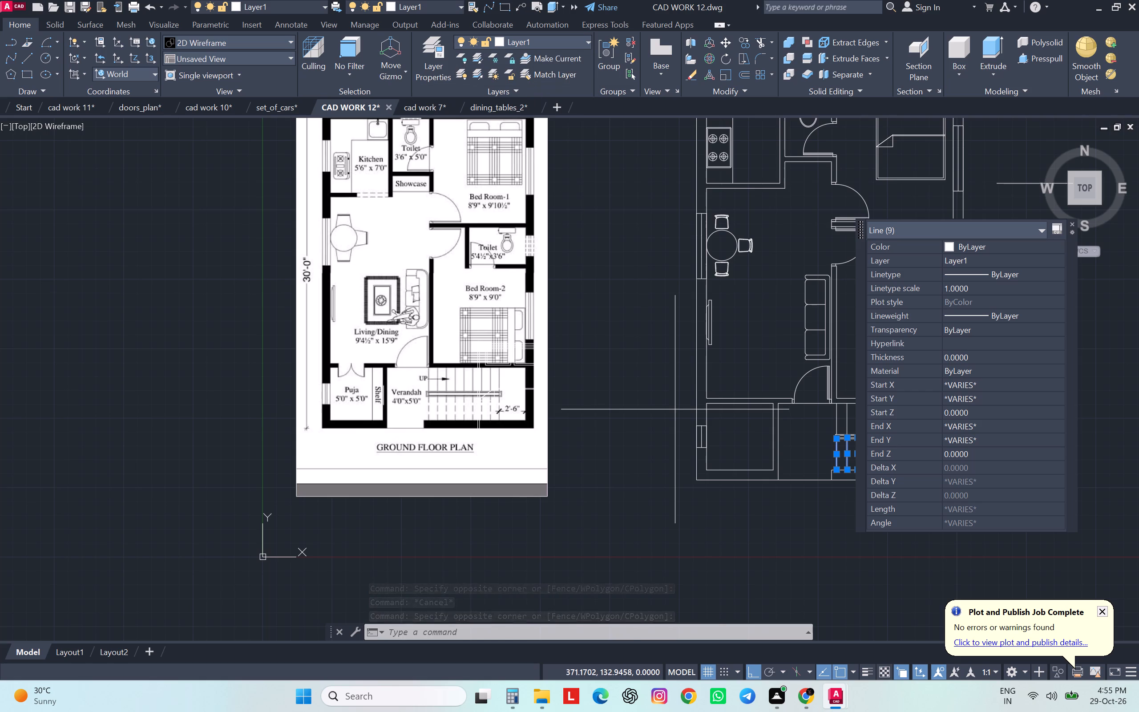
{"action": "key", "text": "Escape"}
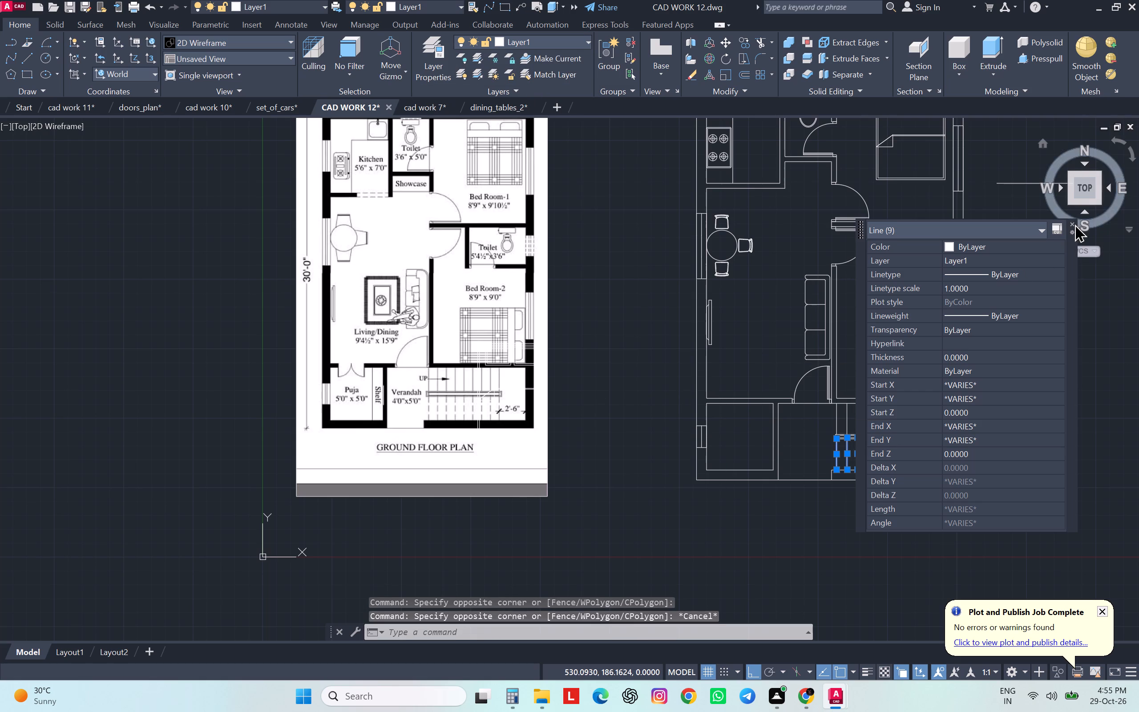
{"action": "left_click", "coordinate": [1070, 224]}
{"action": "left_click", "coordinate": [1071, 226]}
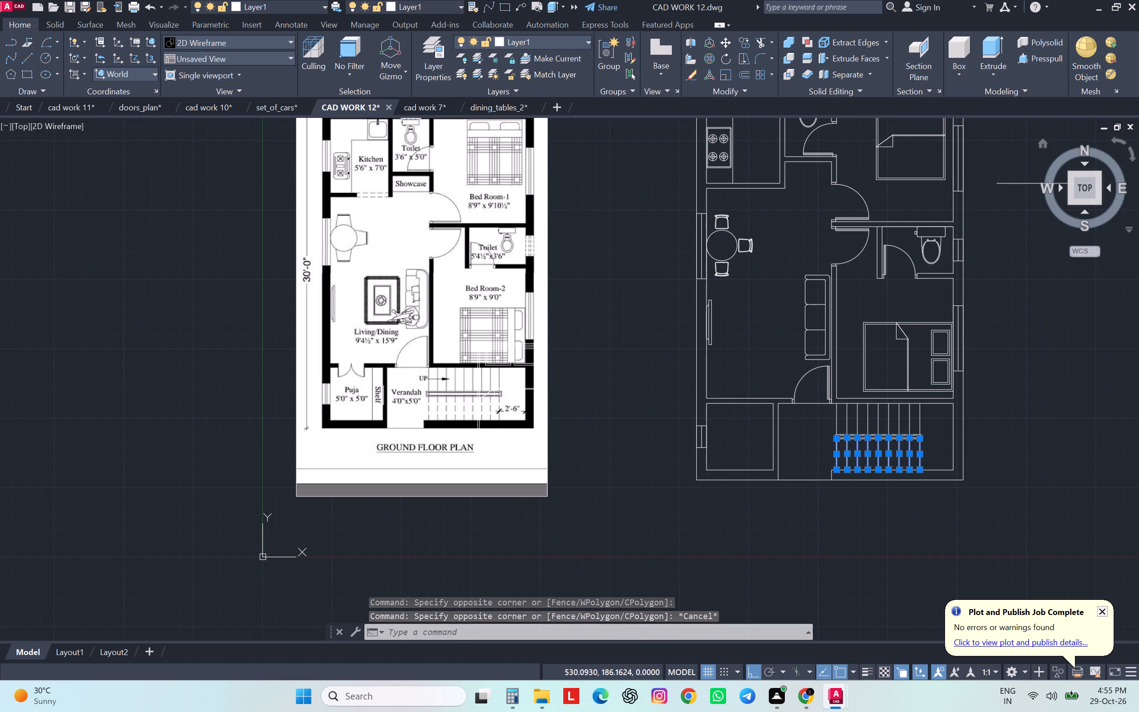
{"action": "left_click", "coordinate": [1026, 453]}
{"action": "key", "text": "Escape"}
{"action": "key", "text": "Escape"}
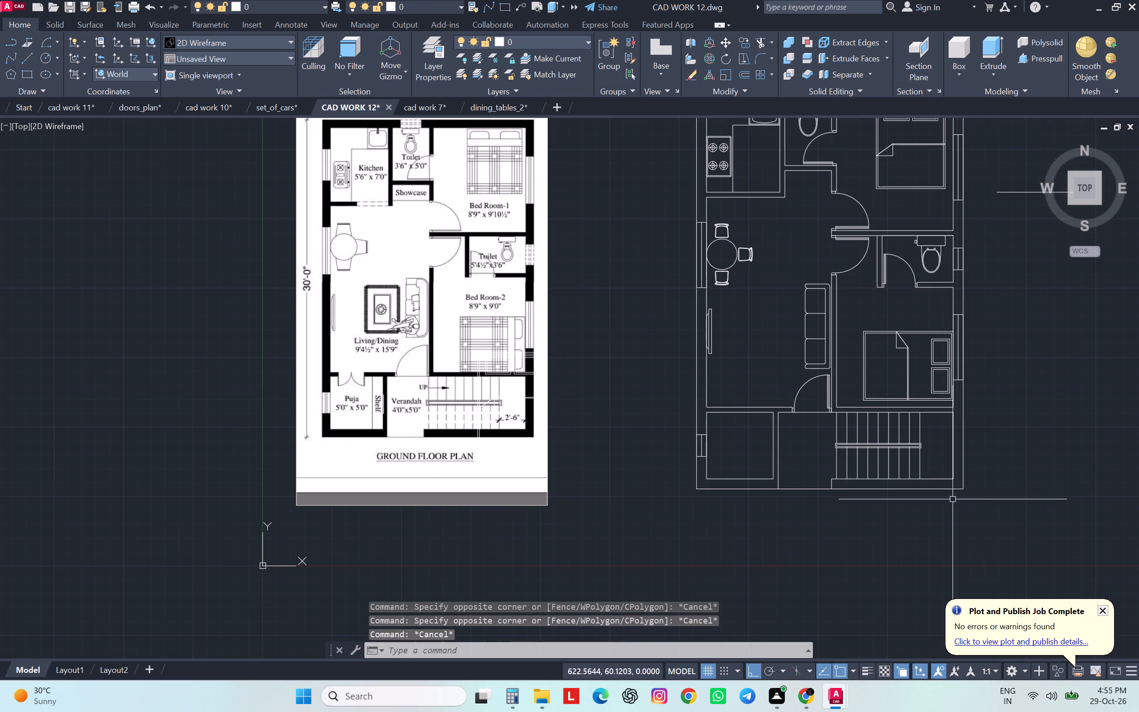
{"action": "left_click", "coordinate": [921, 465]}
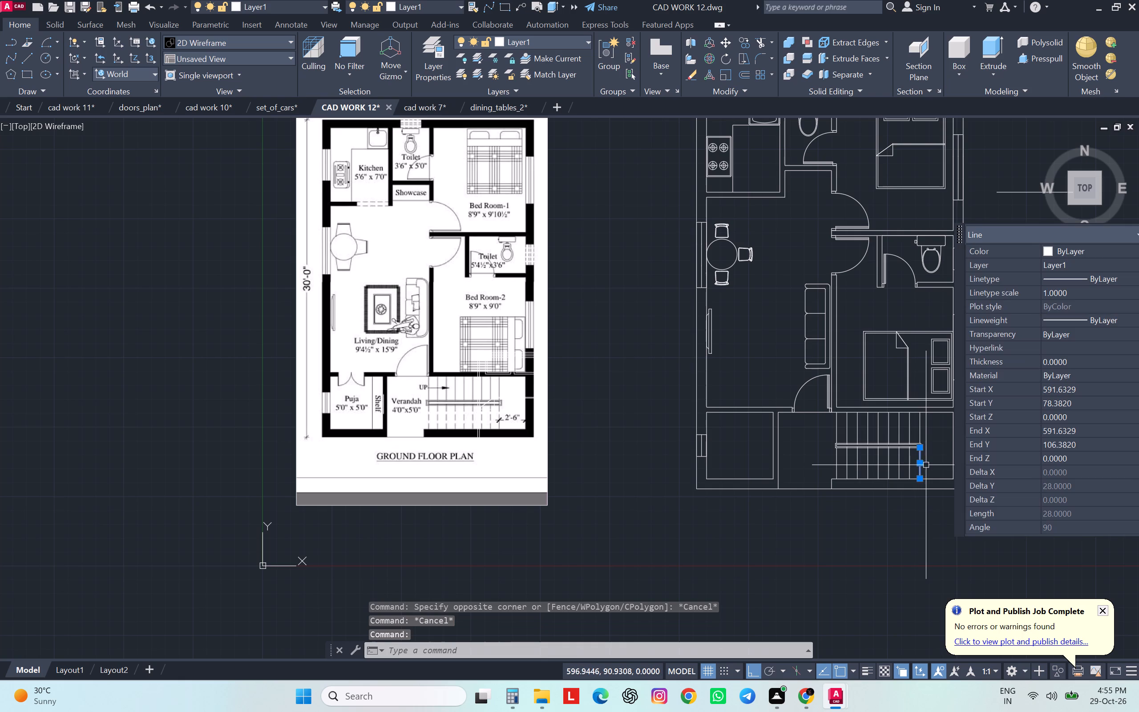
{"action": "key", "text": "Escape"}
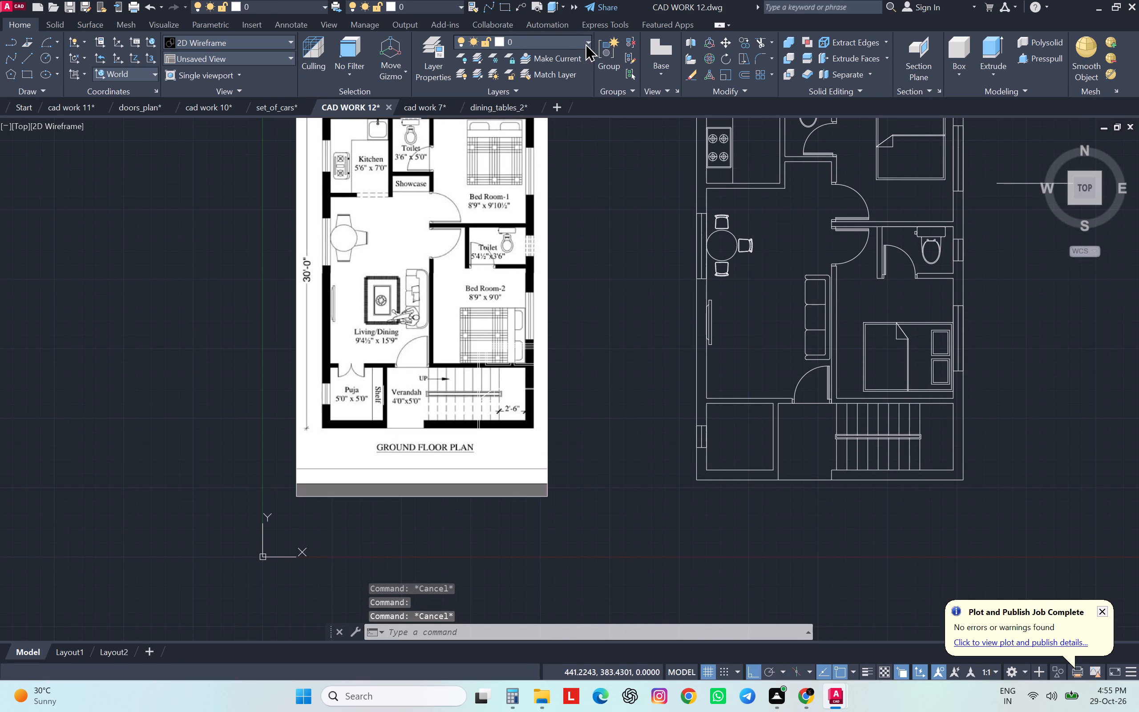
Make Layer1 the current layer and check the properties of the tread lines below the handrail.
{"action": "left_click", "coordinate": [585, 43]}
{"action": "left_click", "coordinate": [545, 74]}
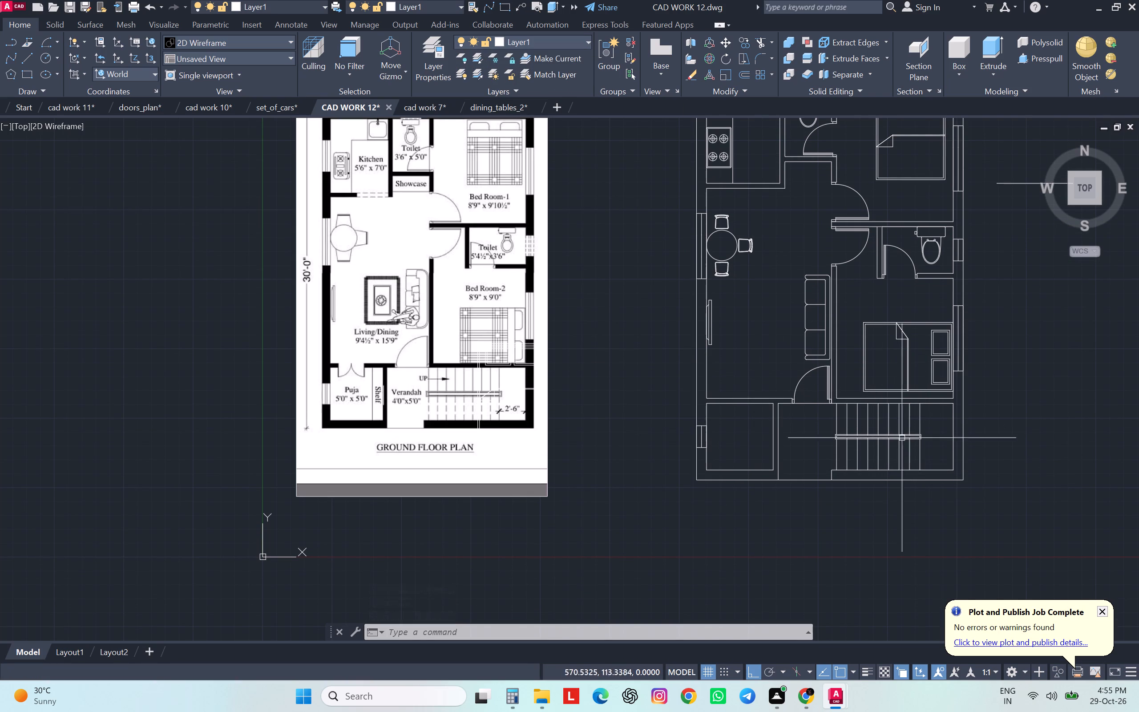
{"action": "left_click", "coordinate": [930, 452]}
{"action": "left_click", "coordinate": [826, 464]}
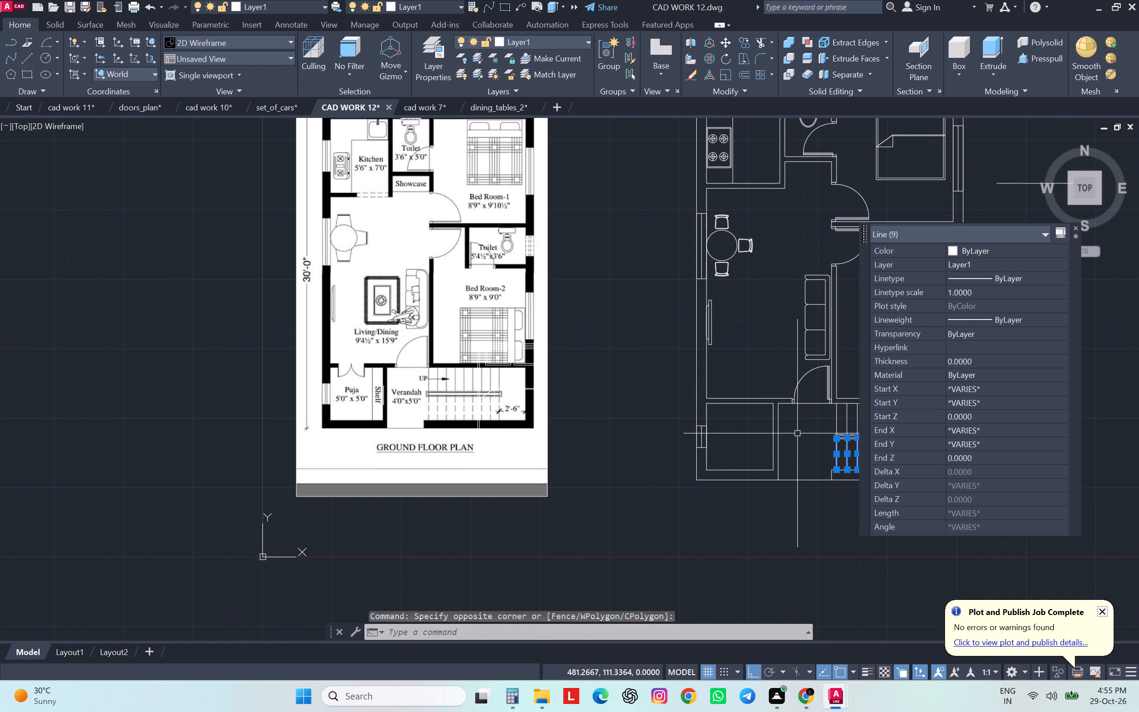
{"action": "key", "text": "Escape"}
{"action": "left_click", "coordinate": [586, 37]}
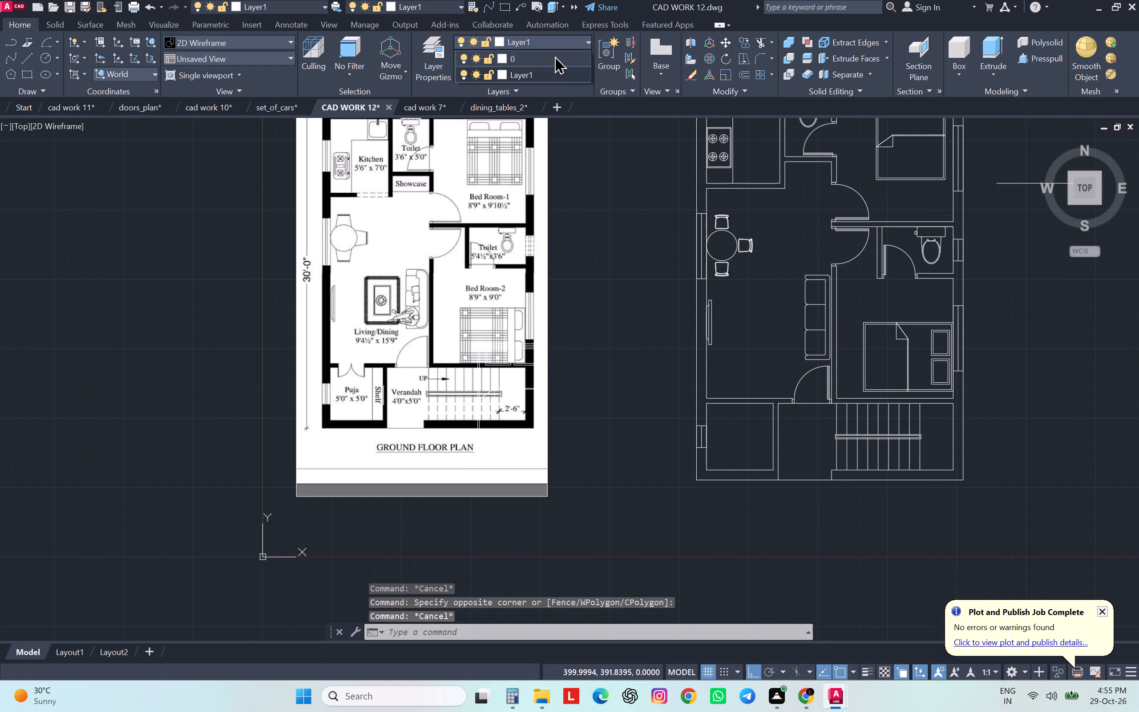
{"action": "left_click", "coordinate": [537, 77]}
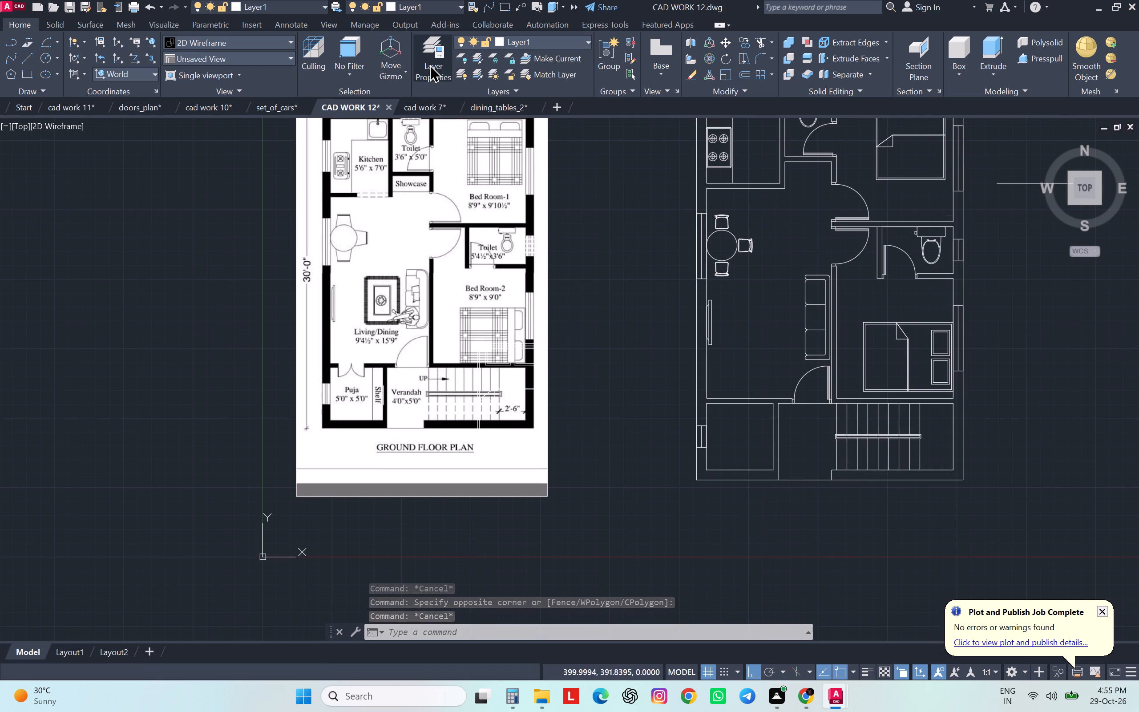
Set Layer1's linetype to ACAD_ISO03W100 in the layer properties.
{"action": "left_click", "coordinate": [430, 64]}
{"action": "left_click", "coordinate": [451, 101]}
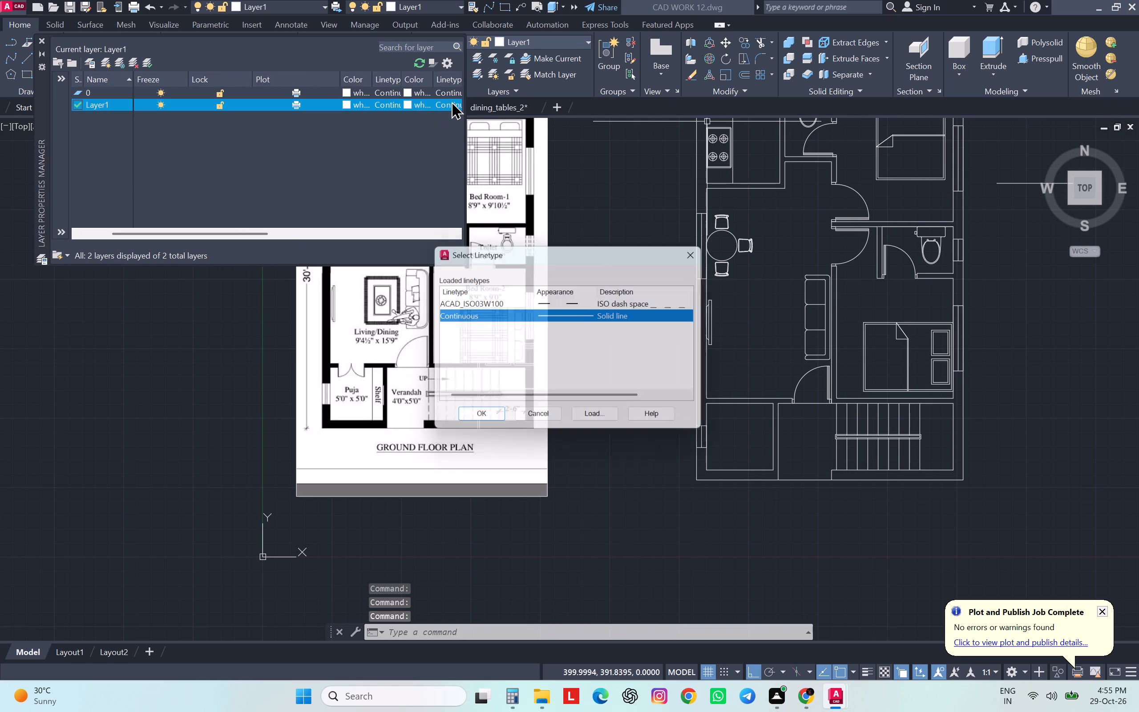
{"action": "left_click", "coordinate": [572, 303]}
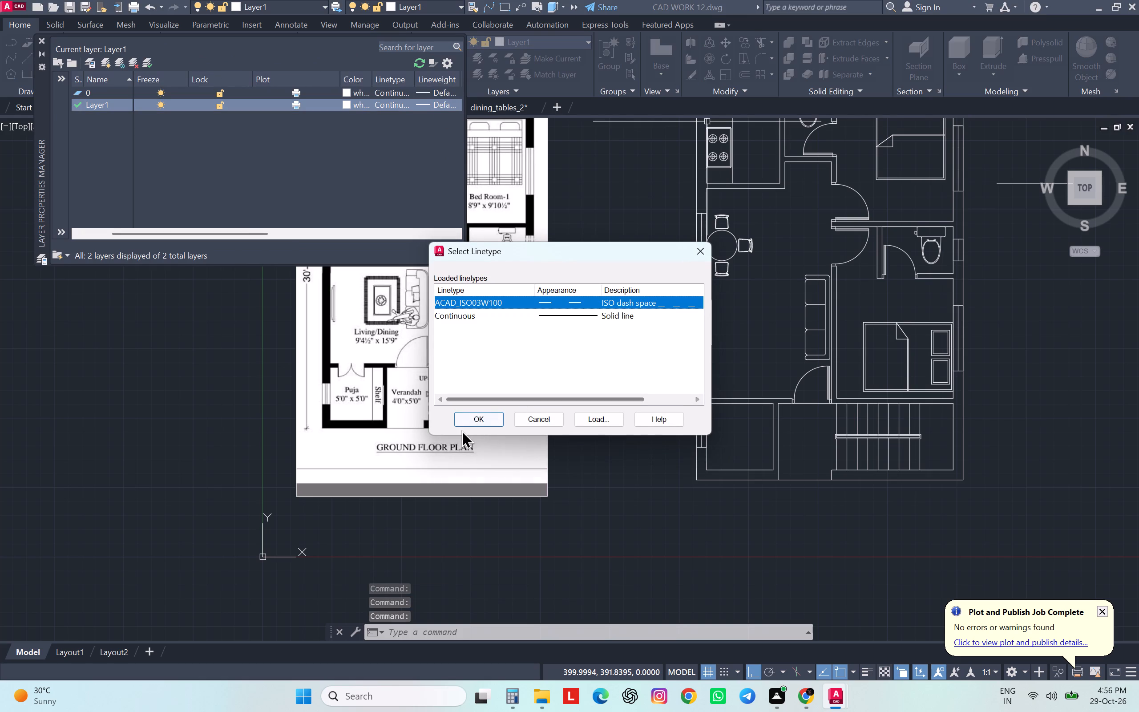
{"action": "left_click", "coordinate": [477, 418]}
{"action": "key", "text": "Escape"}
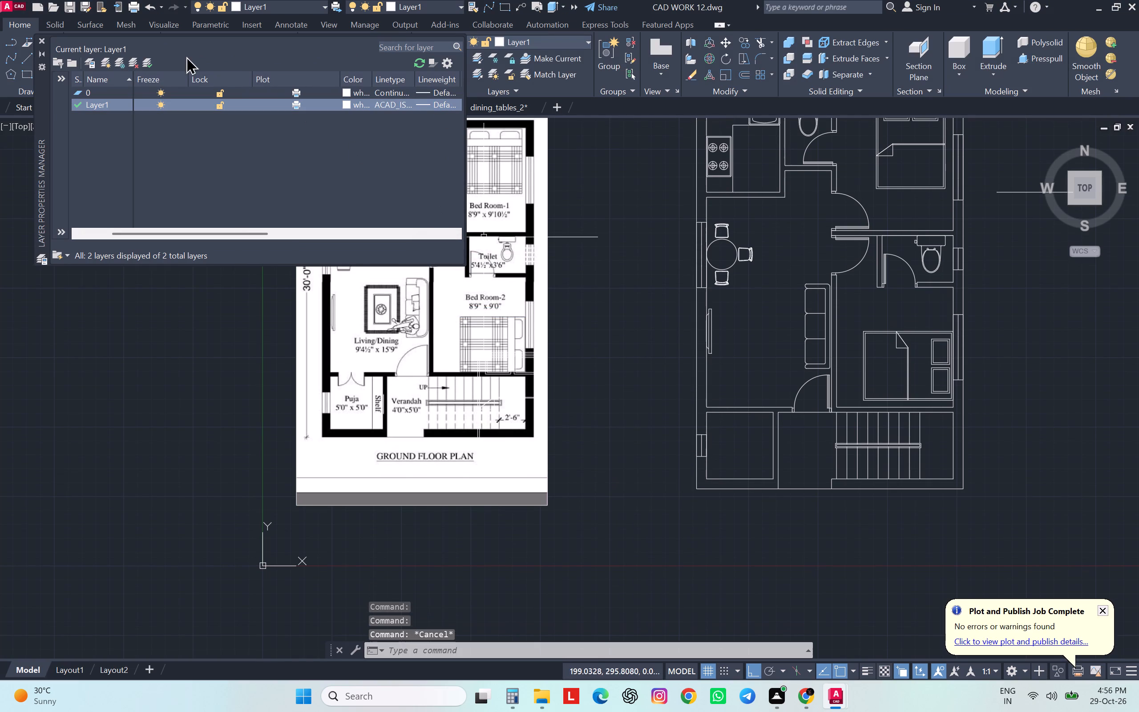
{"action": "left_click", "coordinate": [38, 41]}
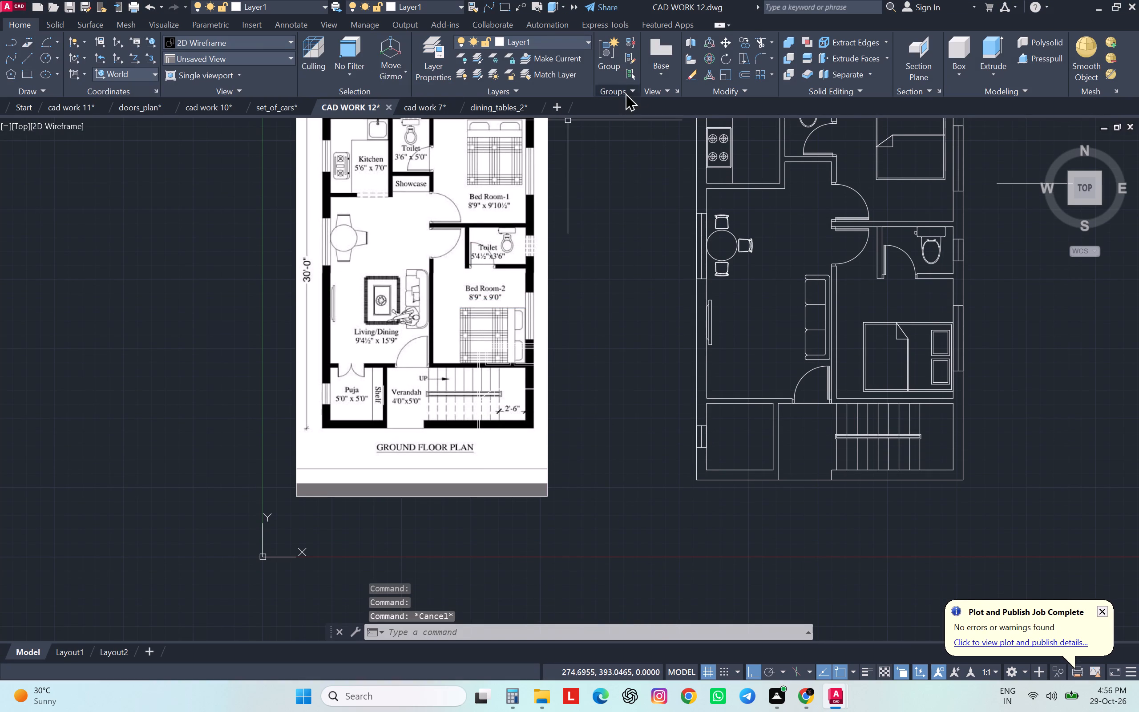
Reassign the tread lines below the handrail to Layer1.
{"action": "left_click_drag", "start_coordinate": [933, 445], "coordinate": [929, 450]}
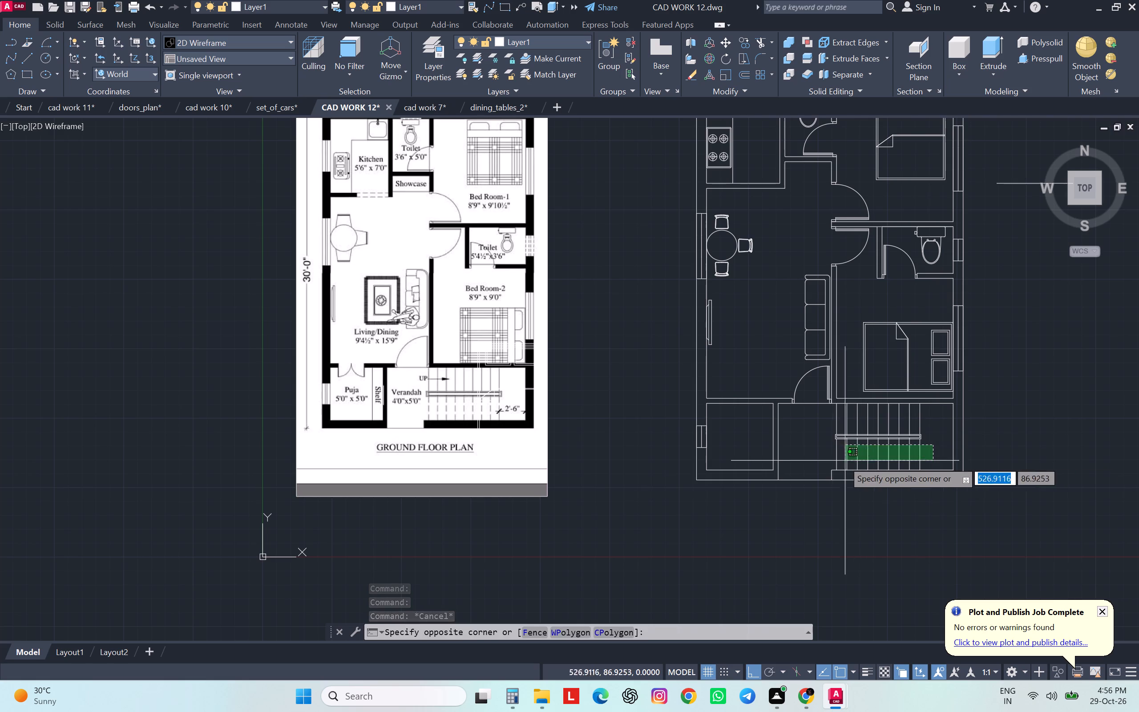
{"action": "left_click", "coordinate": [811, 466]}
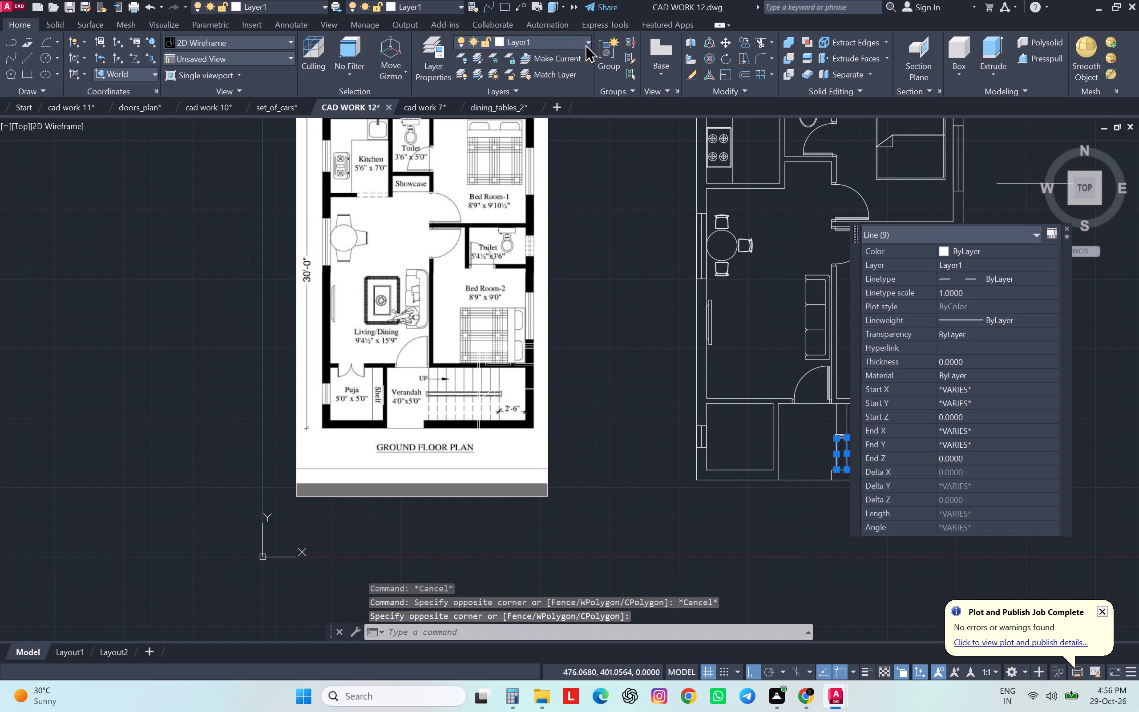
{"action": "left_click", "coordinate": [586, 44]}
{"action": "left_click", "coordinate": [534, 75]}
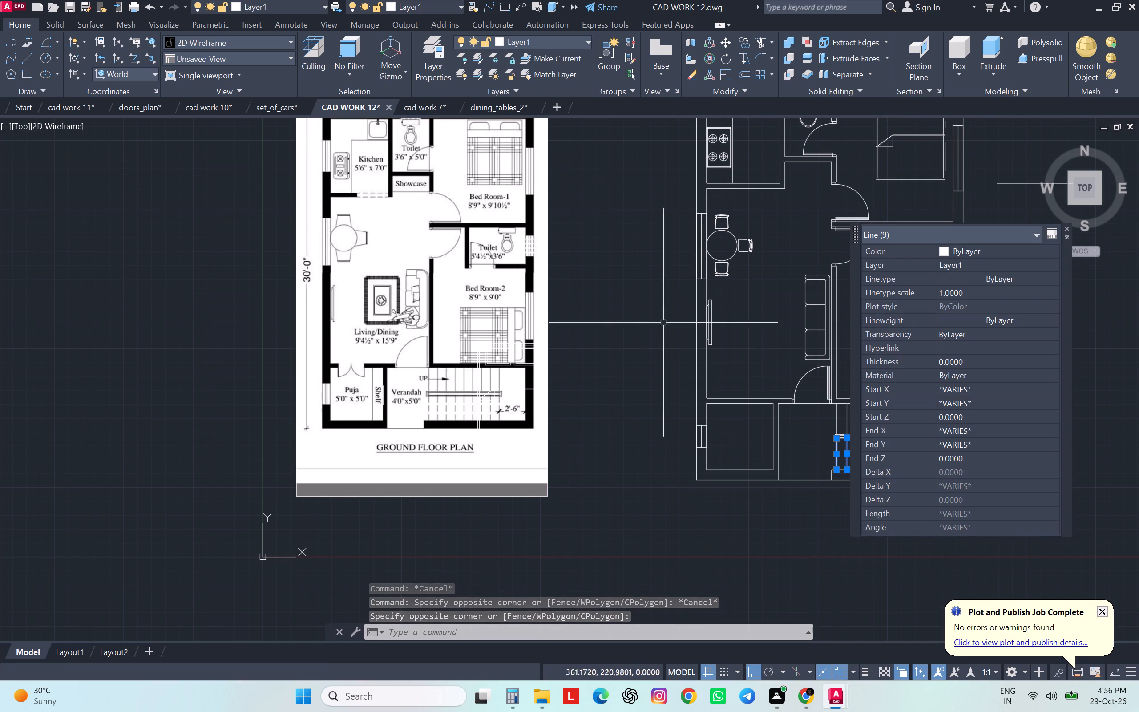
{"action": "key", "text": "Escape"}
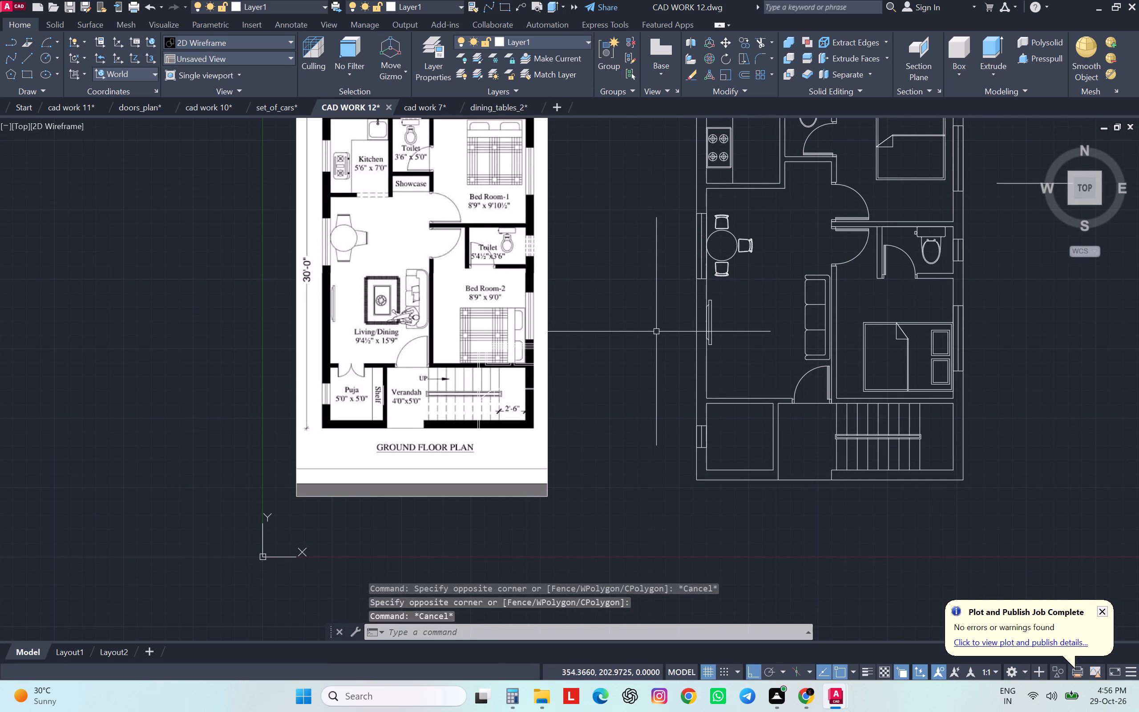
Check Layer1's linetype in the layer properties, keeping ACAD_ISO03W100 selected.
{"action": "left_click", "coordinate": [587, 44]}
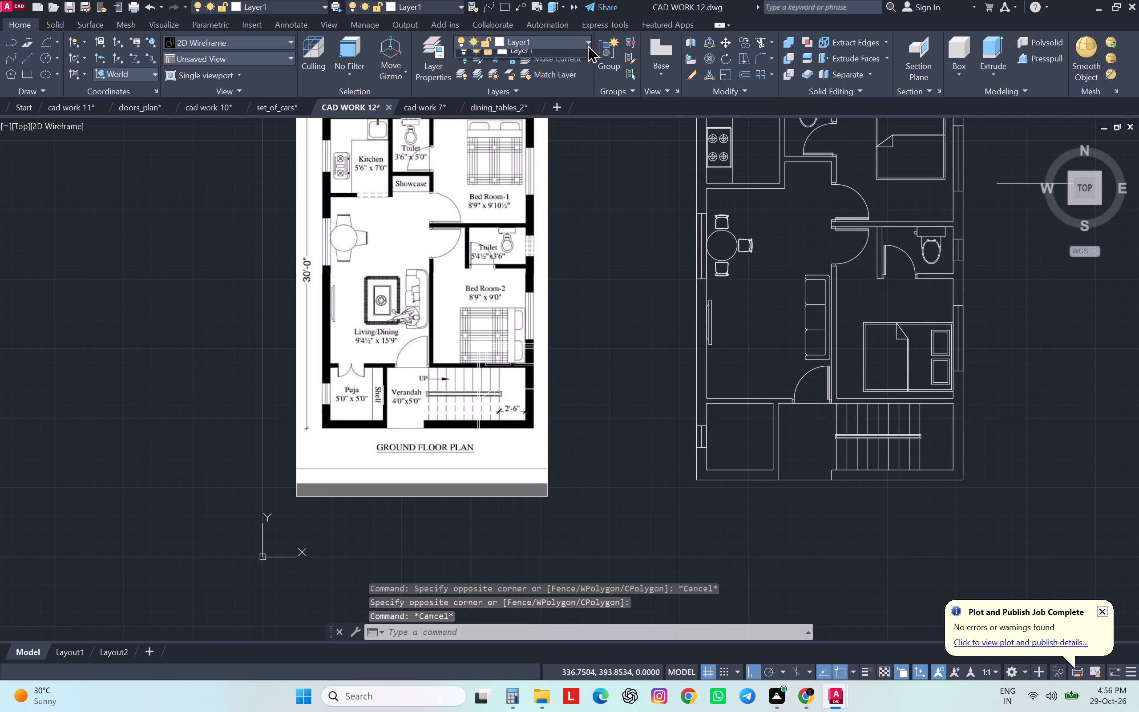
{"action": "key", "text": "Escape"}
{"action": "left_click", "coordinate": [434, 66]}
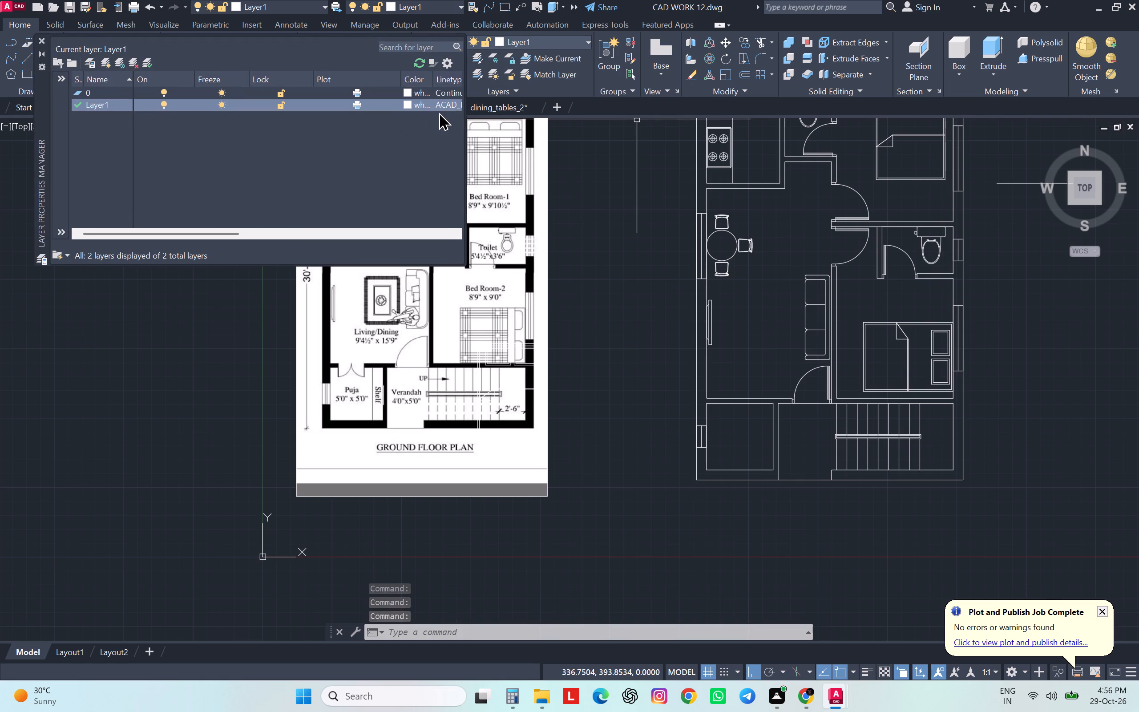
{"action": "left_click", "coordinate": [449, 102]}
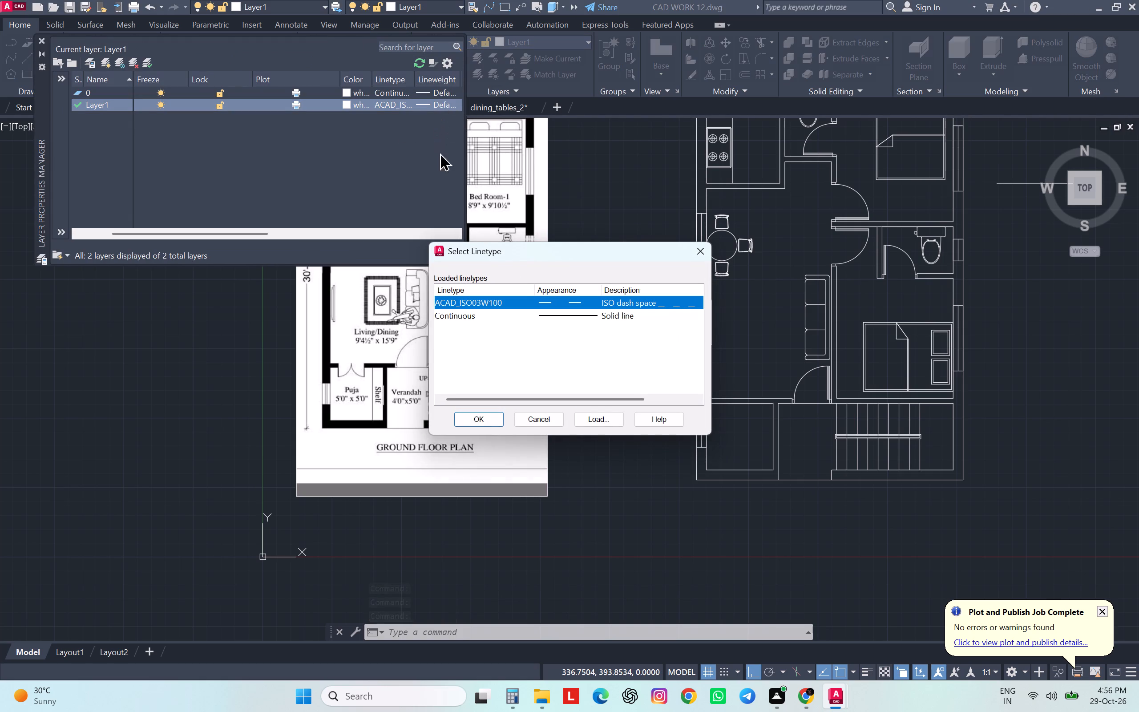
{"action": "left_click", "coordinate": [473, 419]}
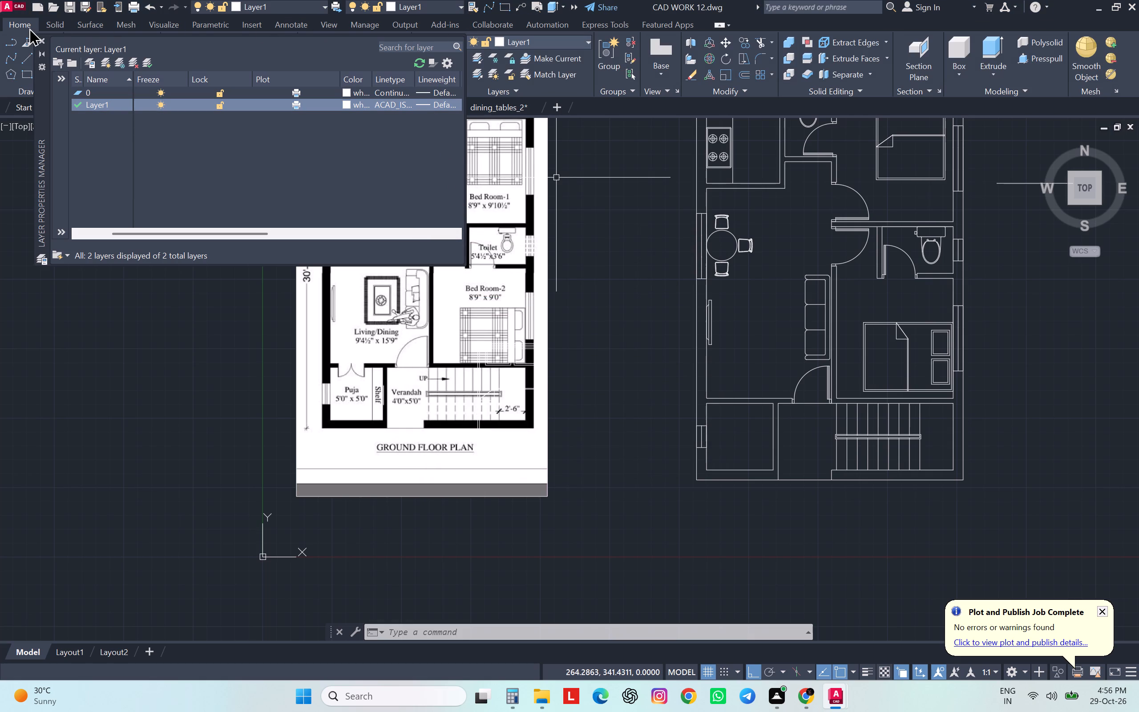
{"action": "left_click", "coordinate": [41, 40]}
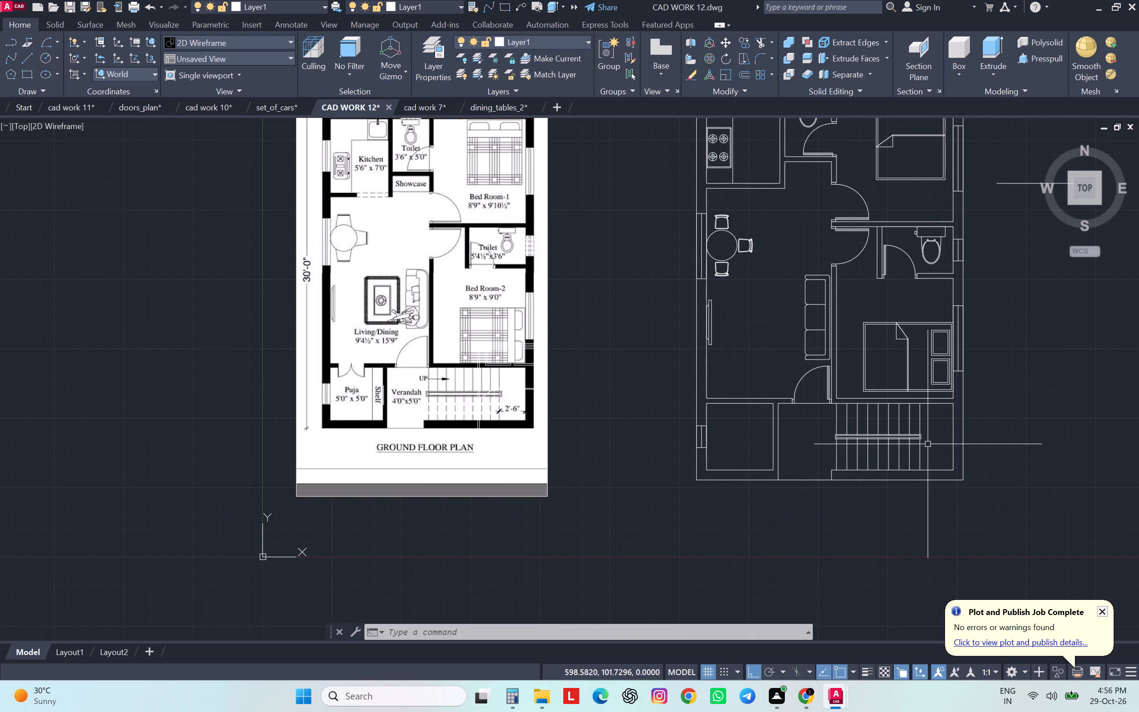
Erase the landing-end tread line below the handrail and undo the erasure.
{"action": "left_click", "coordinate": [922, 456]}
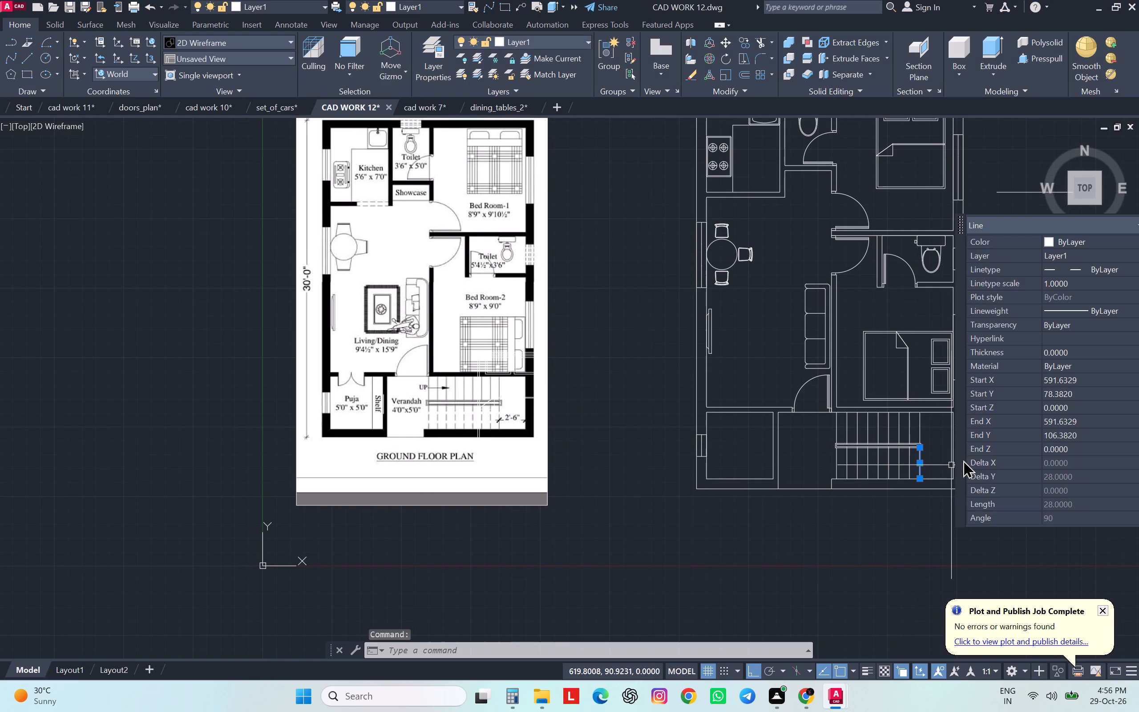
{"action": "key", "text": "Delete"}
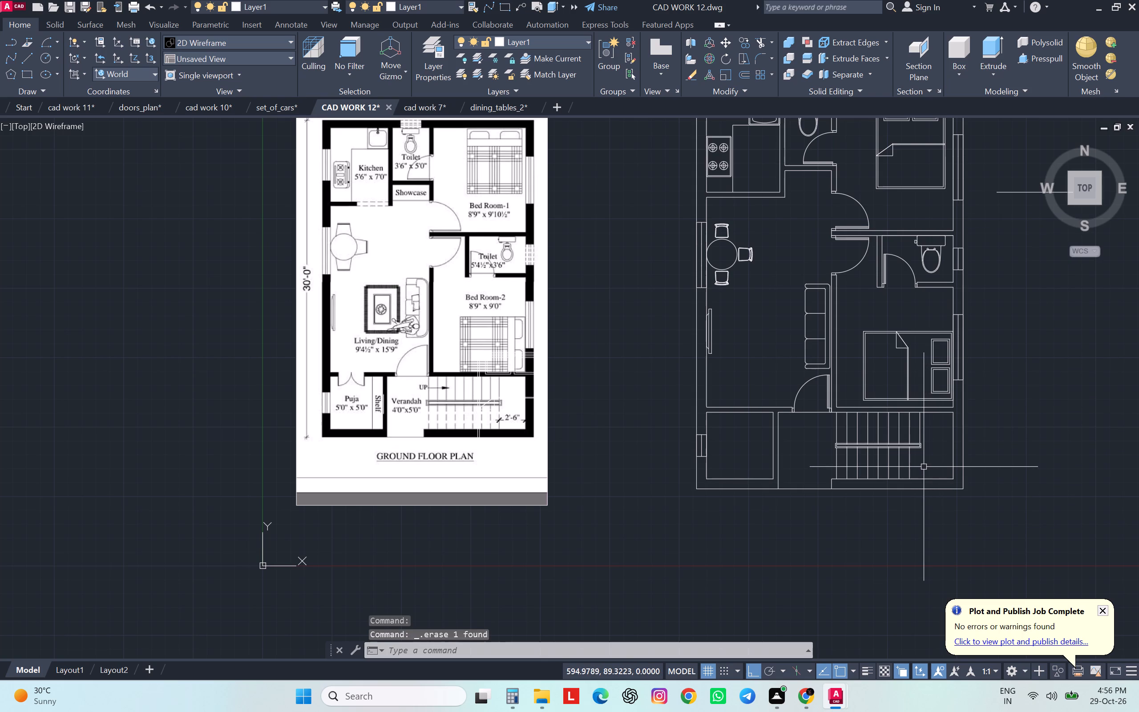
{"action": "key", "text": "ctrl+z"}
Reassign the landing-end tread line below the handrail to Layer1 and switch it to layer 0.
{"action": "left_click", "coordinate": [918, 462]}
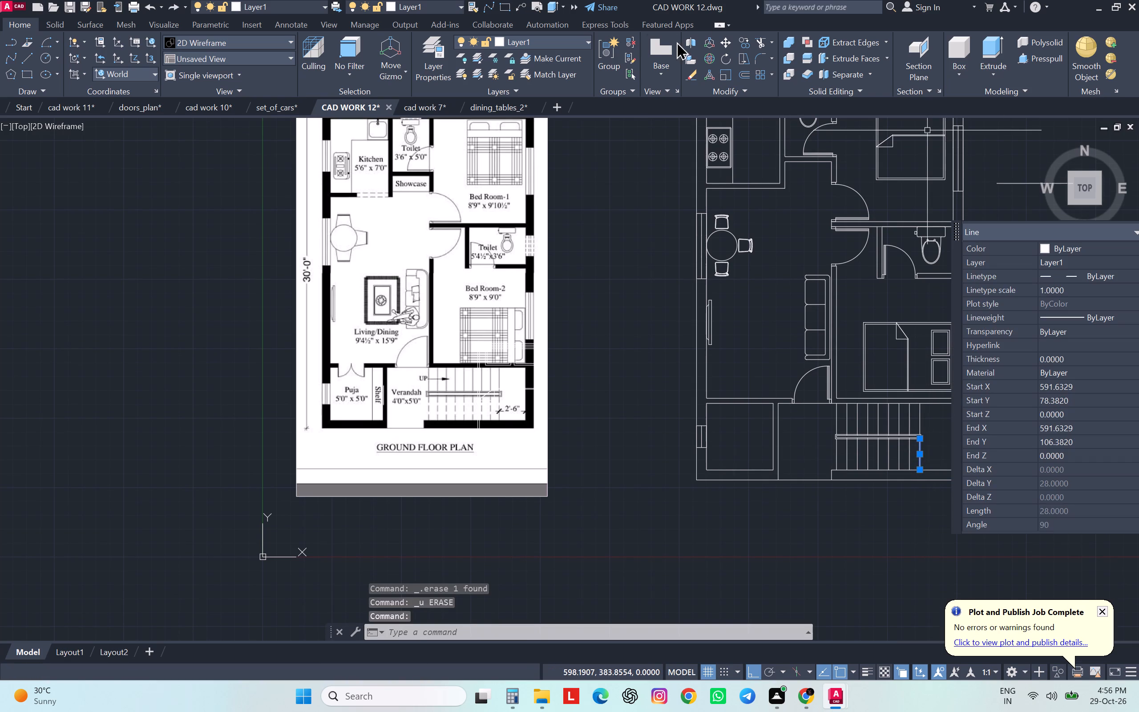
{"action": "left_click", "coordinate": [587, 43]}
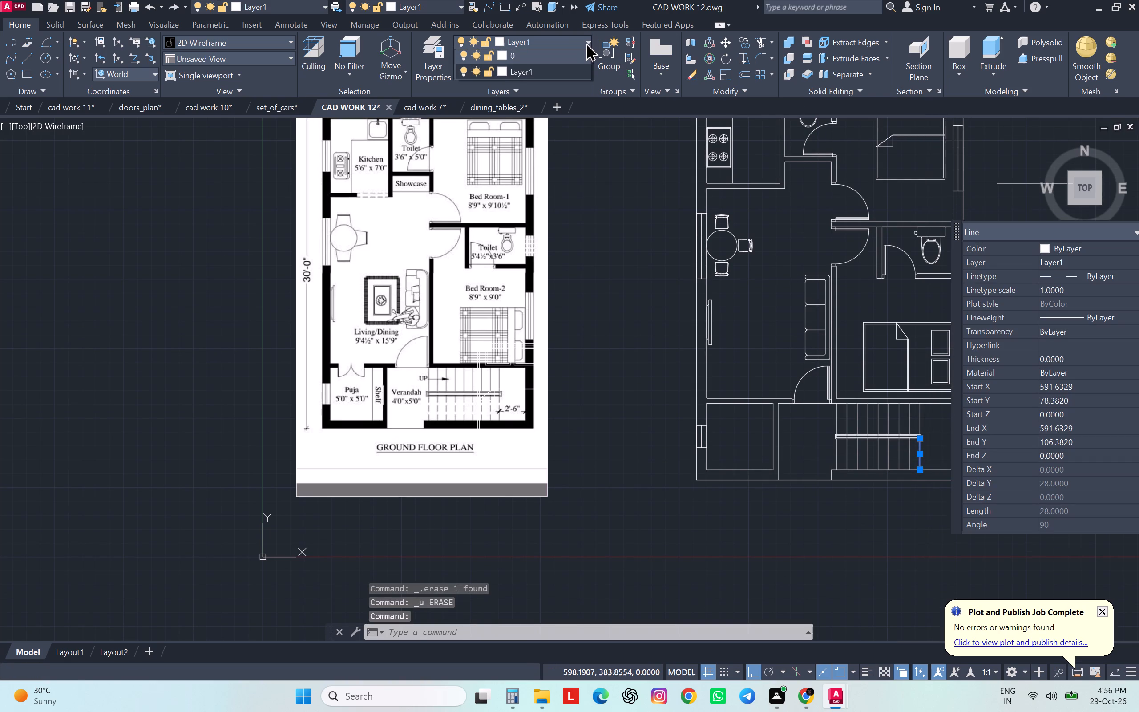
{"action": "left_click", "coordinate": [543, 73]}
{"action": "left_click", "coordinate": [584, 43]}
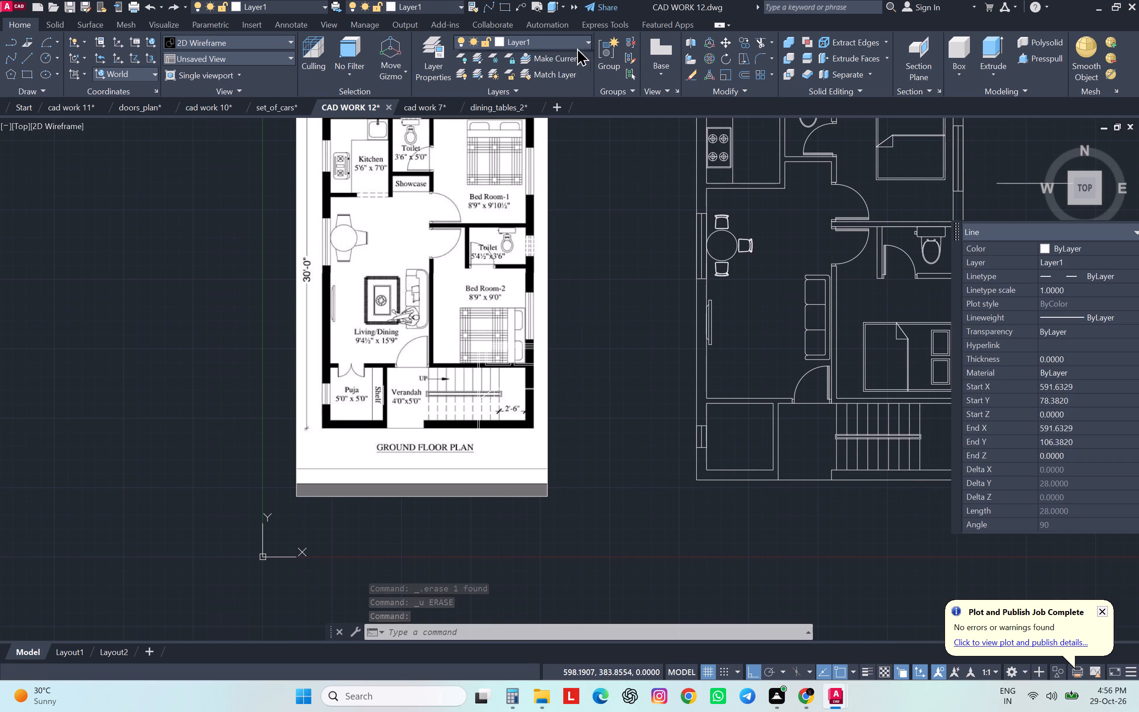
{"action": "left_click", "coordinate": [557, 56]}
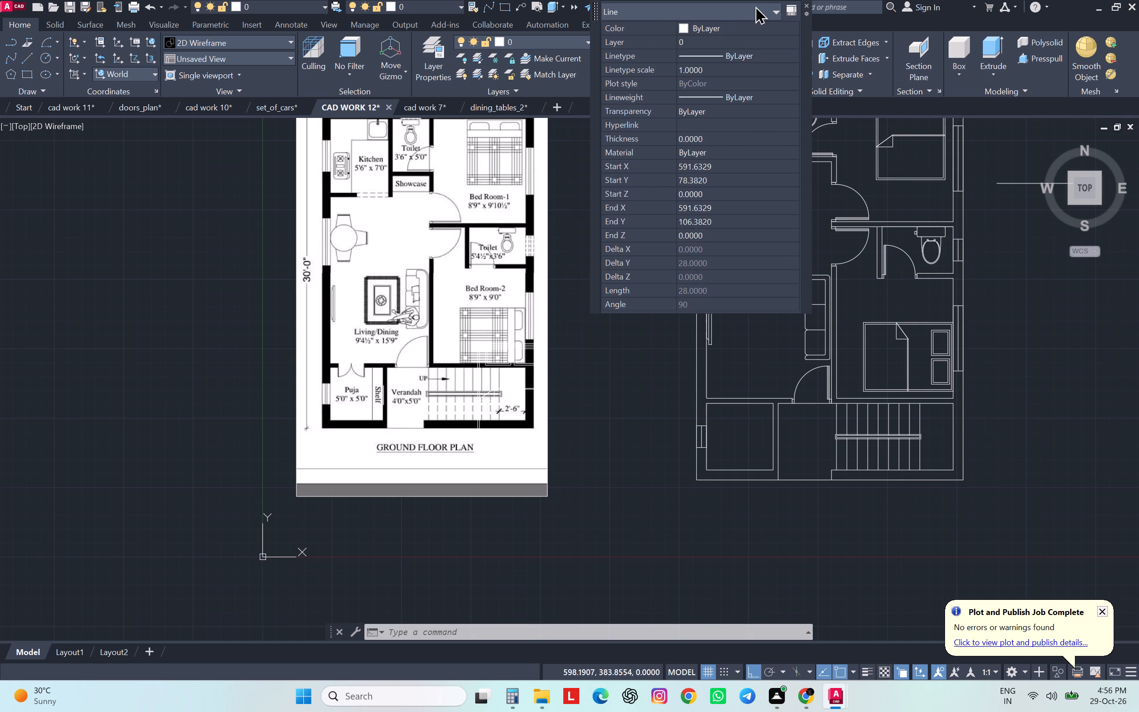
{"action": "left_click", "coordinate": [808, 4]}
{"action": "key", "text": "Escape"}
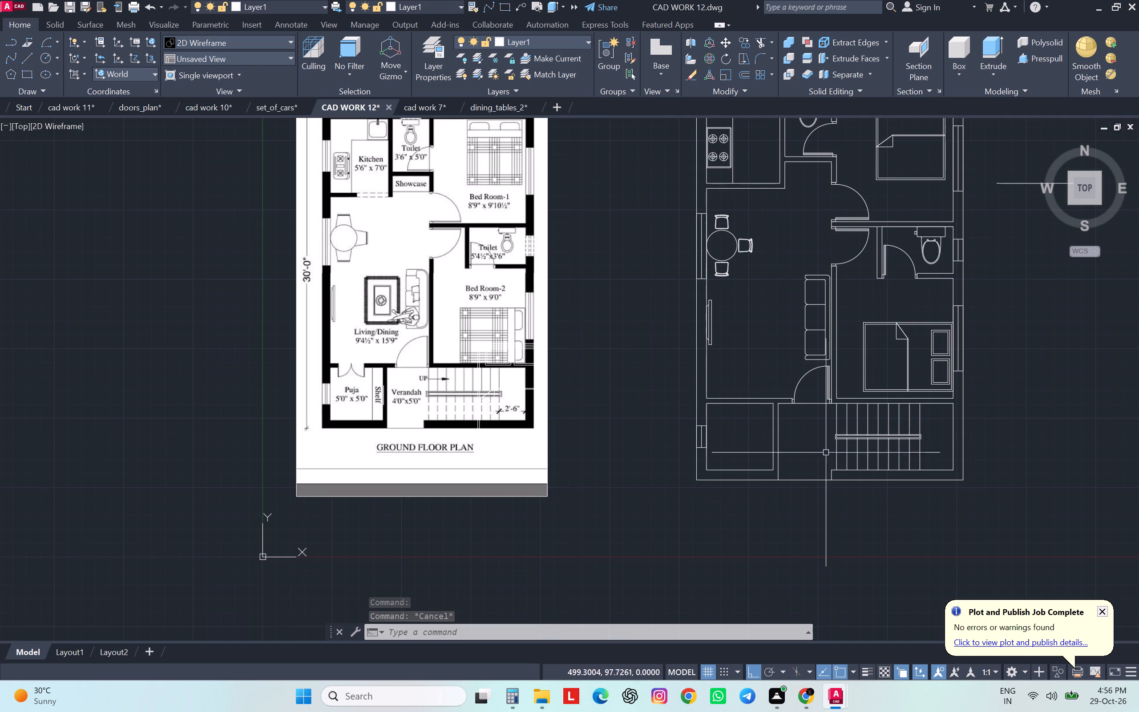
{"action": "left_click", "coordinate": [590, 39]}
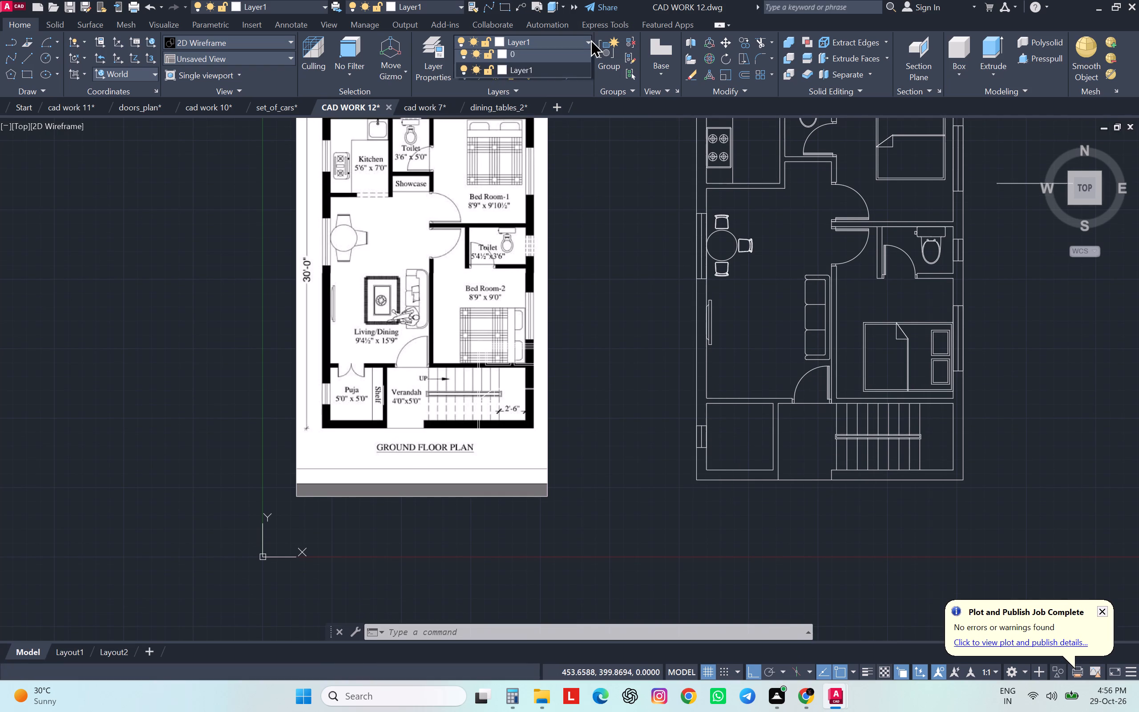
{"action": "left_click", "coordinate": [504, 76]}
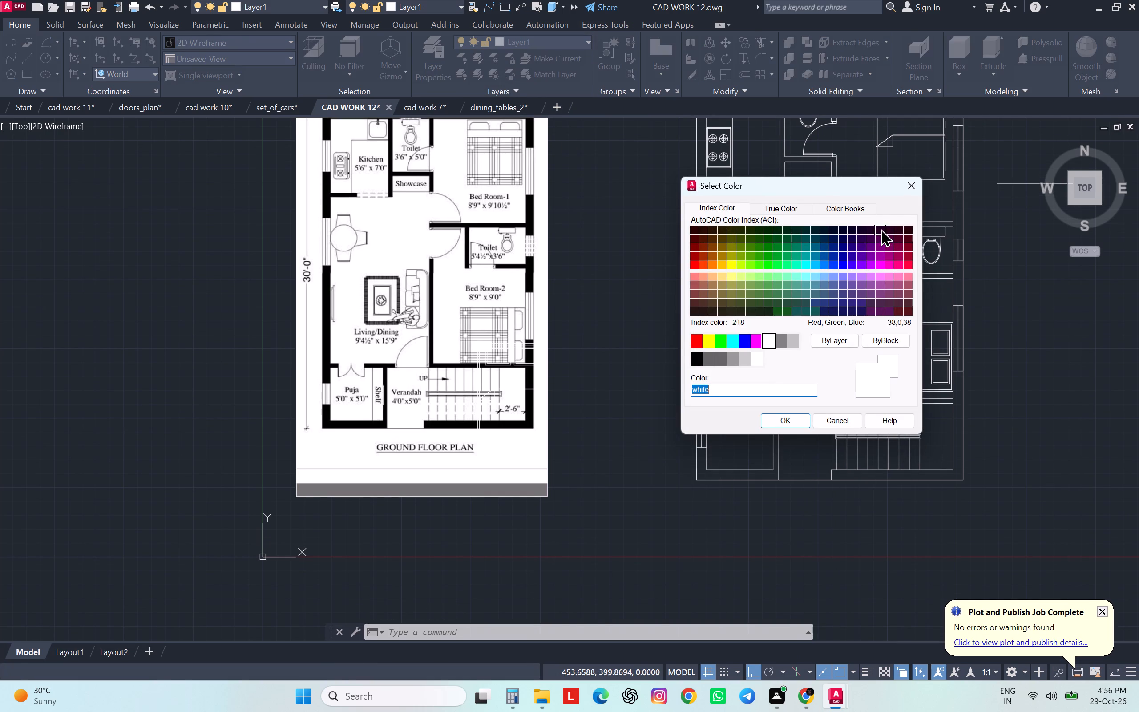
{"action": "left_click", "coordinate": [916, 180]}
Assign all nine tread lines below the handrail to Layer1.
{"action": "left_click", "coordinate": [934, 451]}
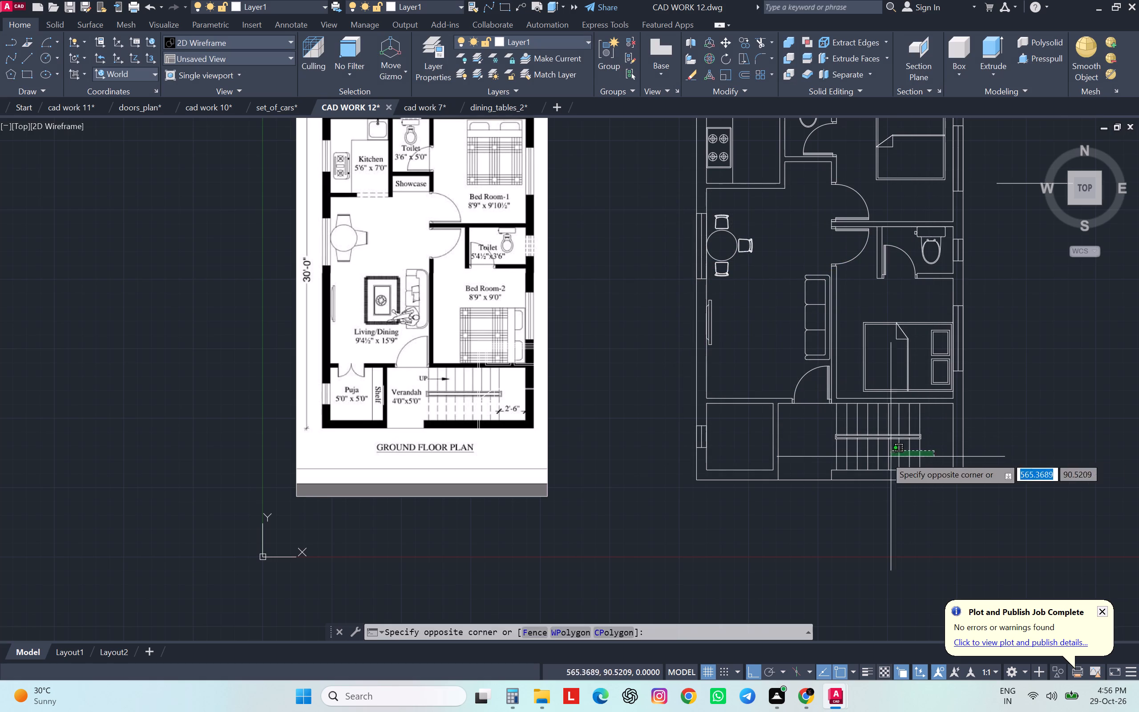
{"action": "left_click", "coordinate": [818, 451]}
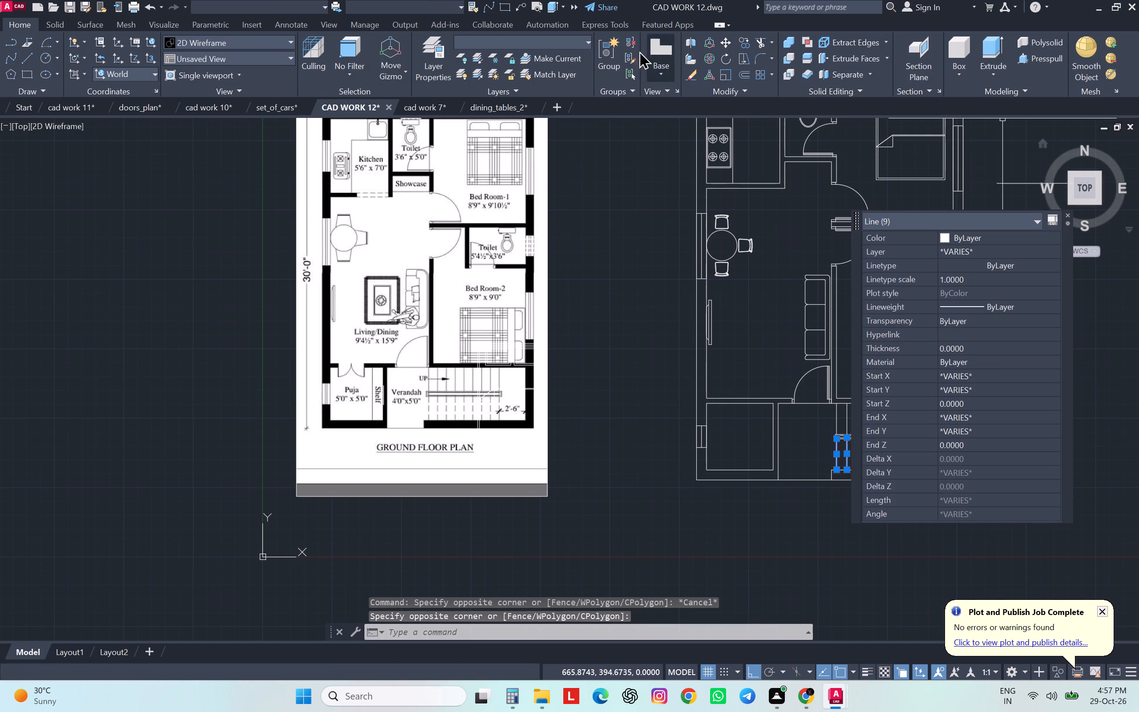
{"action": "left_click", "coordinate": [587, 40]}
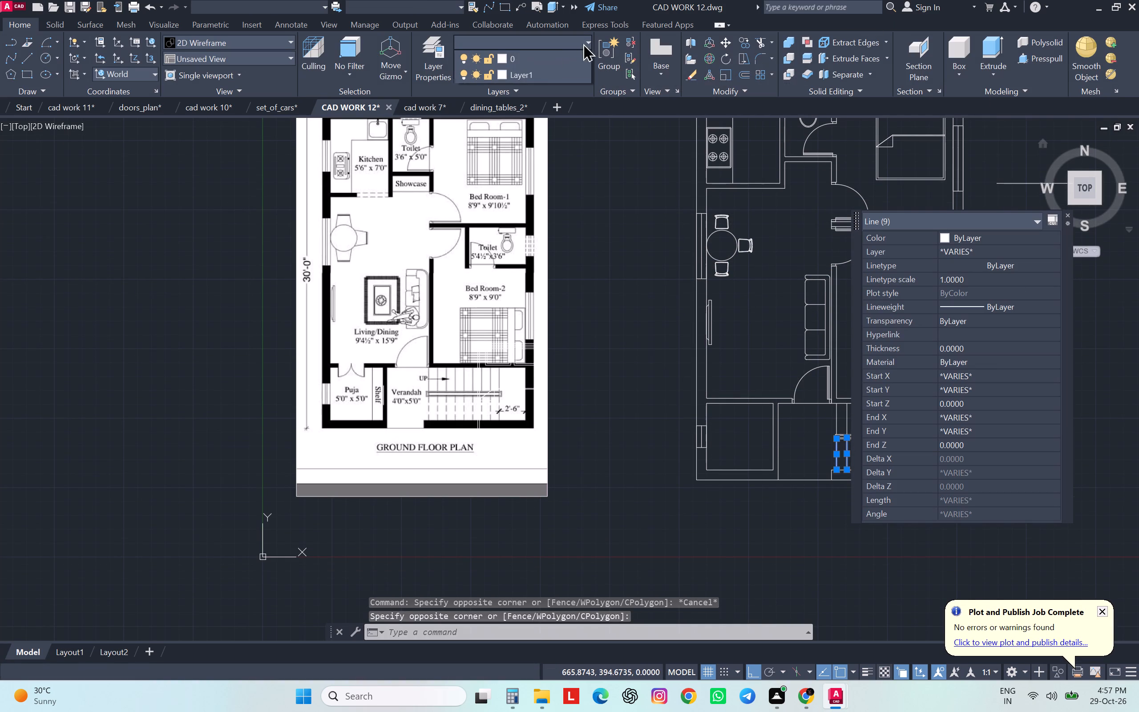
{"action": "left_click", "coordinate": [530, 71]}
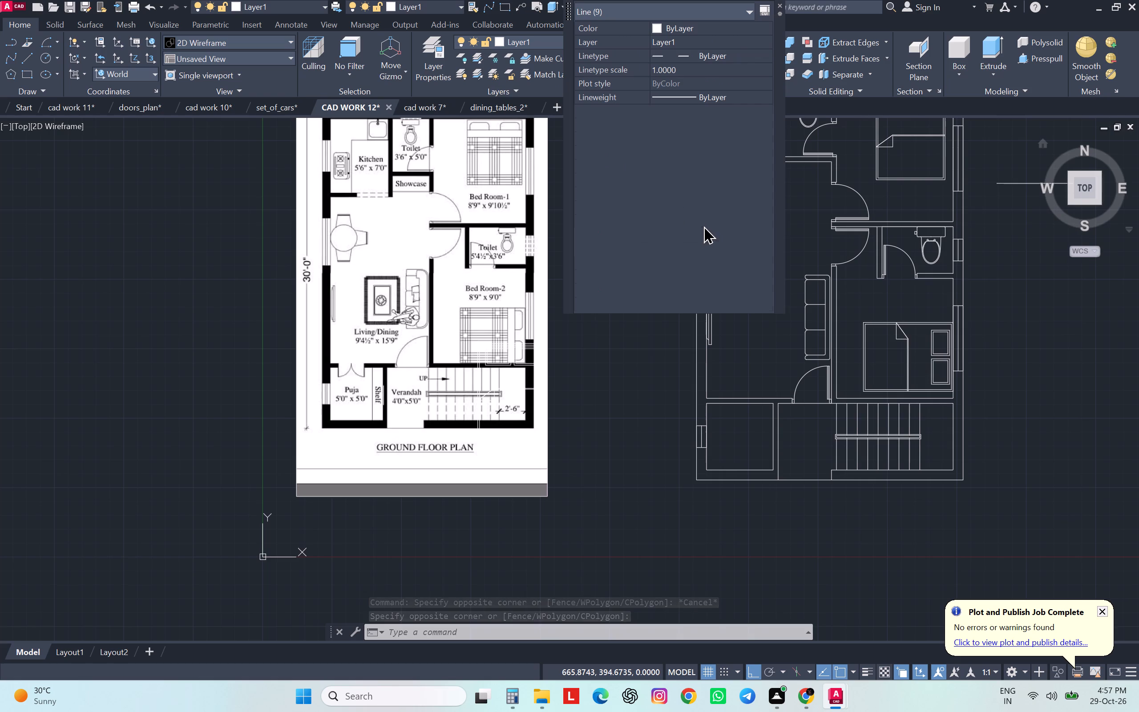
{"action": "left_click", "coordinate": [729, 57]}
{"action": "left_click", "coordinate": [664, 367]}
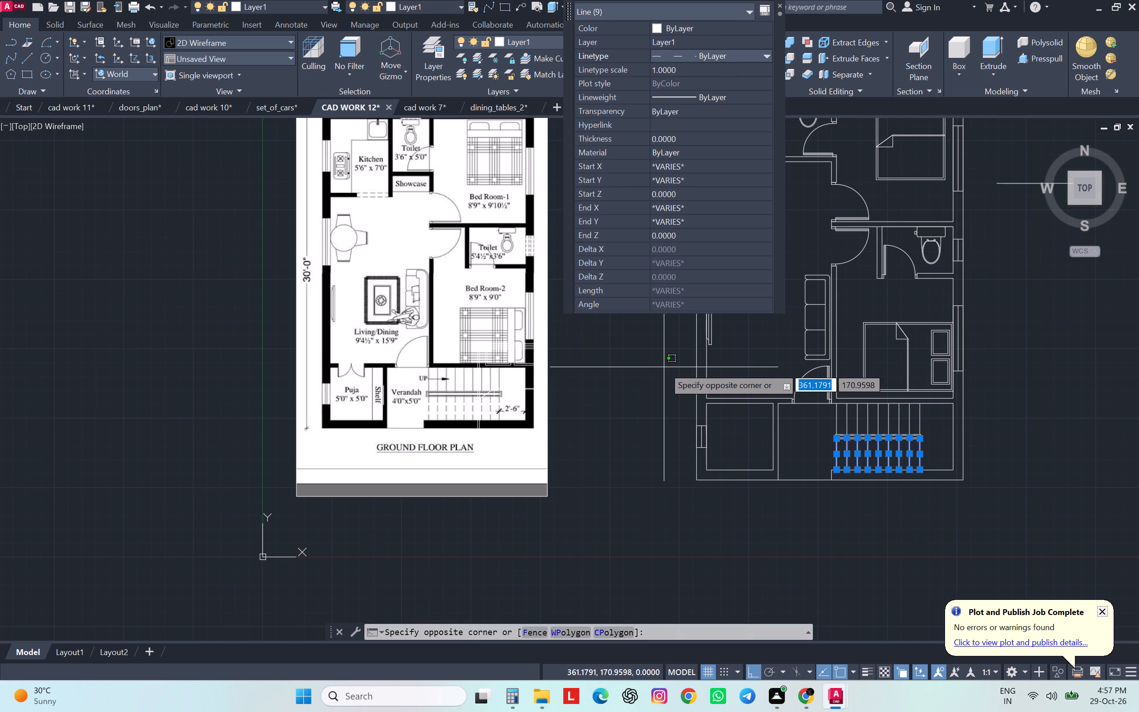
{"action": "key", "text": "Escape"}
{"action": "key", "text": "Escape"}
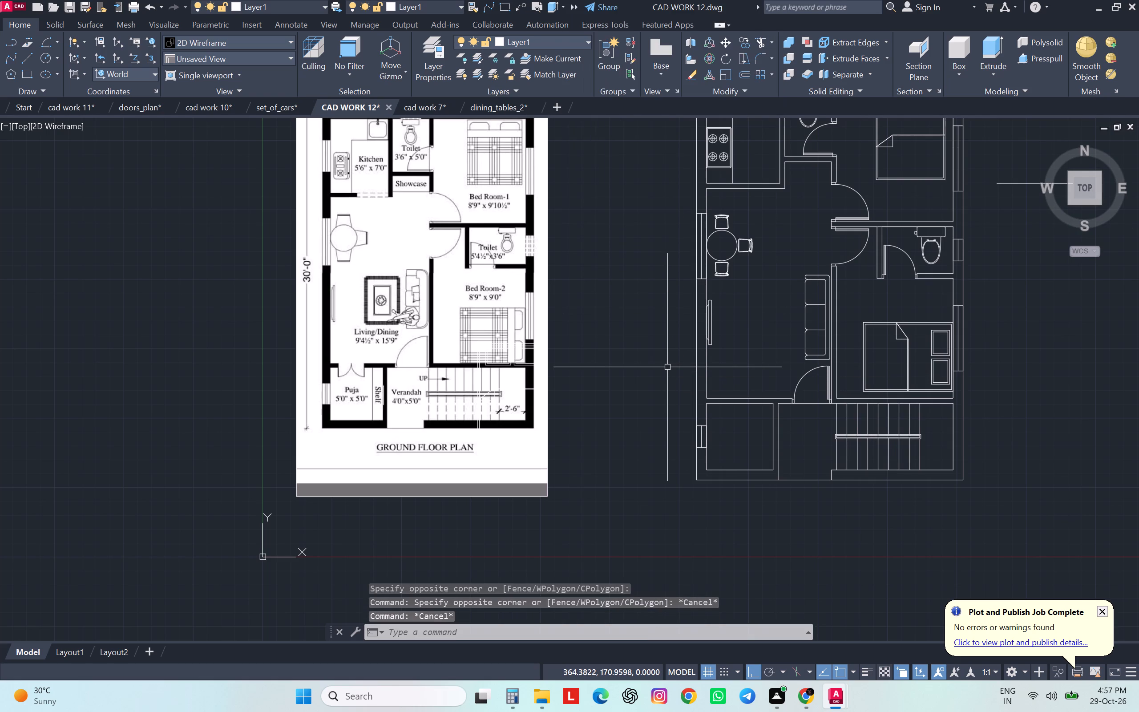
Examine the tread lines below the handrail up close and check the landing-end line's layer and linetype.
{"action": "scroll", "coordinate": [891, 455], "scroll_direction": "down", "scroll_amount": 3}
{"action": "scroll", "coordinate": [891, 455], "scroll_direction": "up", "scroll_amount": 1}
{"action": "scroll", "coordinate": [891, 454], "scroll_direction": "down", "scroll_amount": 1}
{"action": "scroll", "coordinate": [891, 454], "scroll_direction": "up", "scroll_amount": 2}
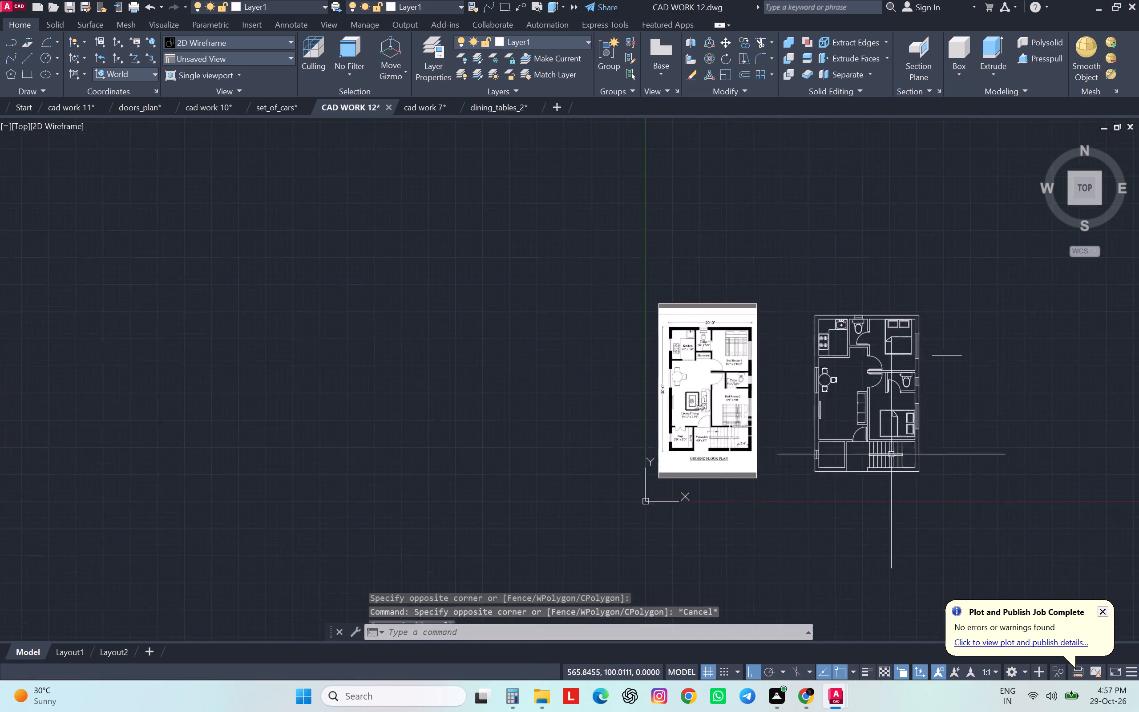
{"action": "scroll", "coordinate": [891, 454], "scroll_direction": "up", "scroll_amount": 7}
{"action": "middle_click_drag", "start_coordinate": [860, 415], "coordinate": [854, 397]}
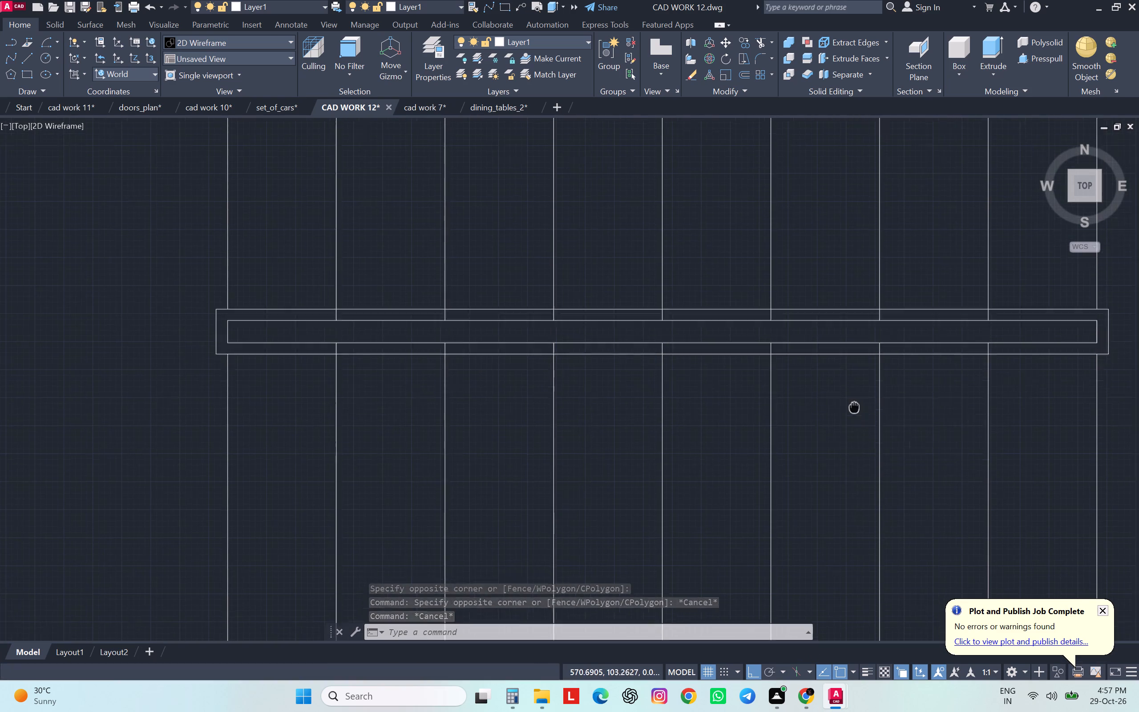
{"action": "middle_click_drag", "start_coordinate": [854, 397], "coordinate": [767, 241]}
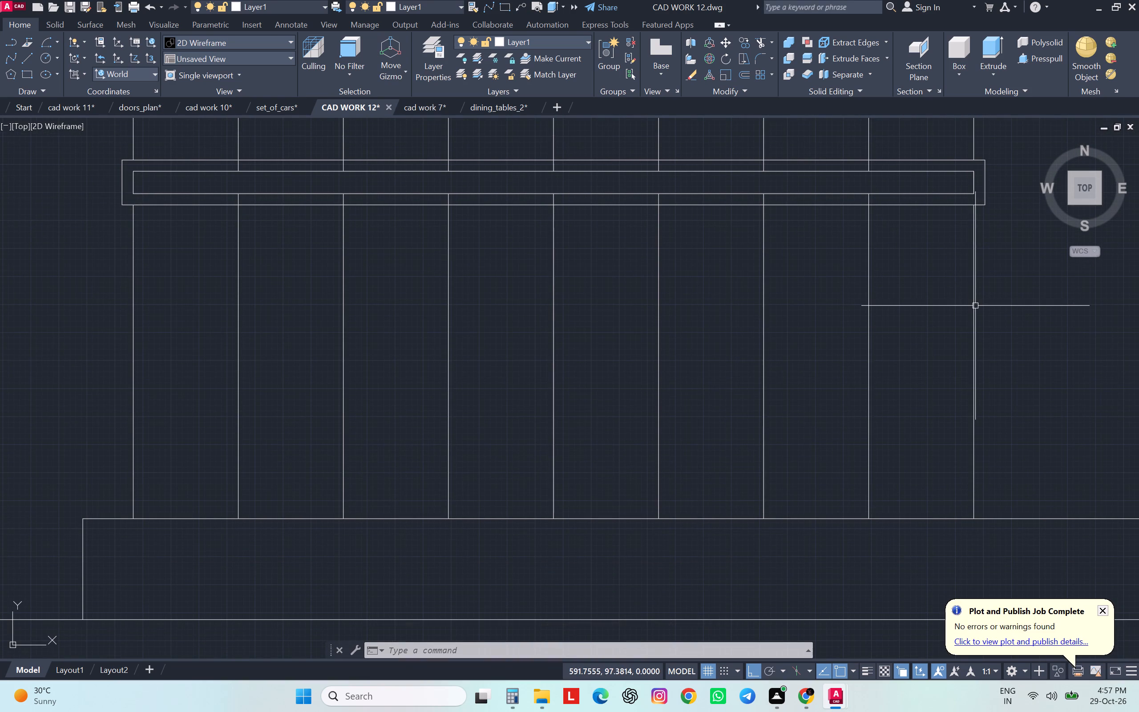
{"action": "left_click", "coordinate": [974, 306]}
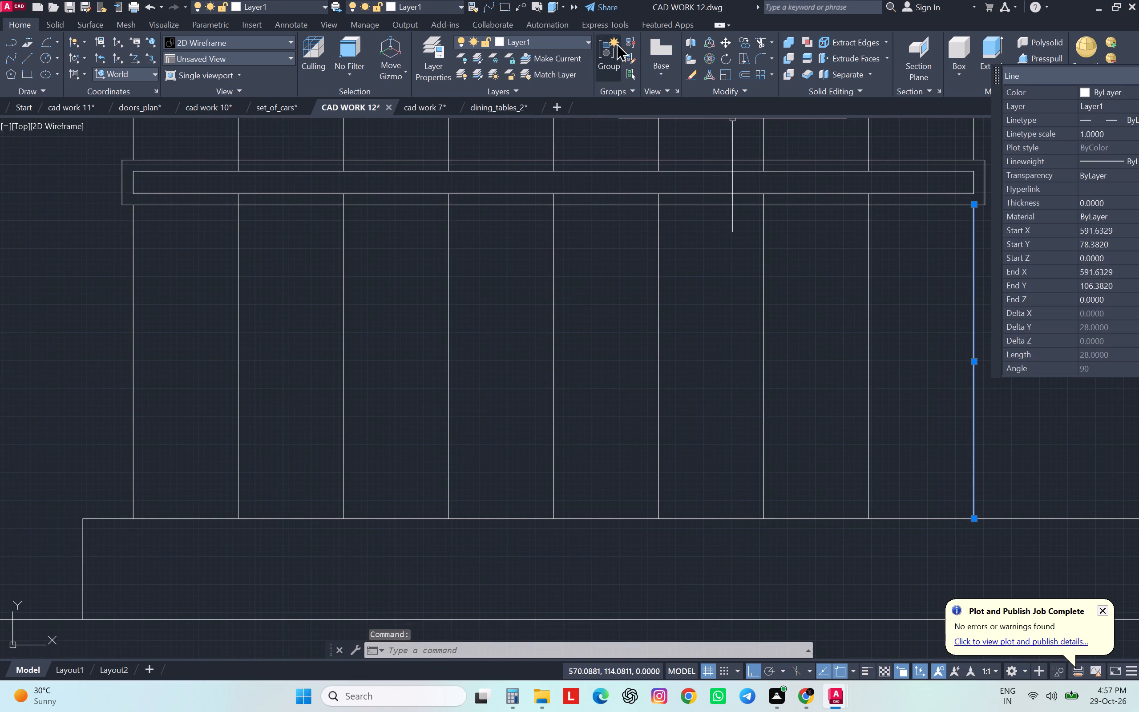
{"action": "key", "text": "Escape"}
{"action": "key", "text": "Escape"}
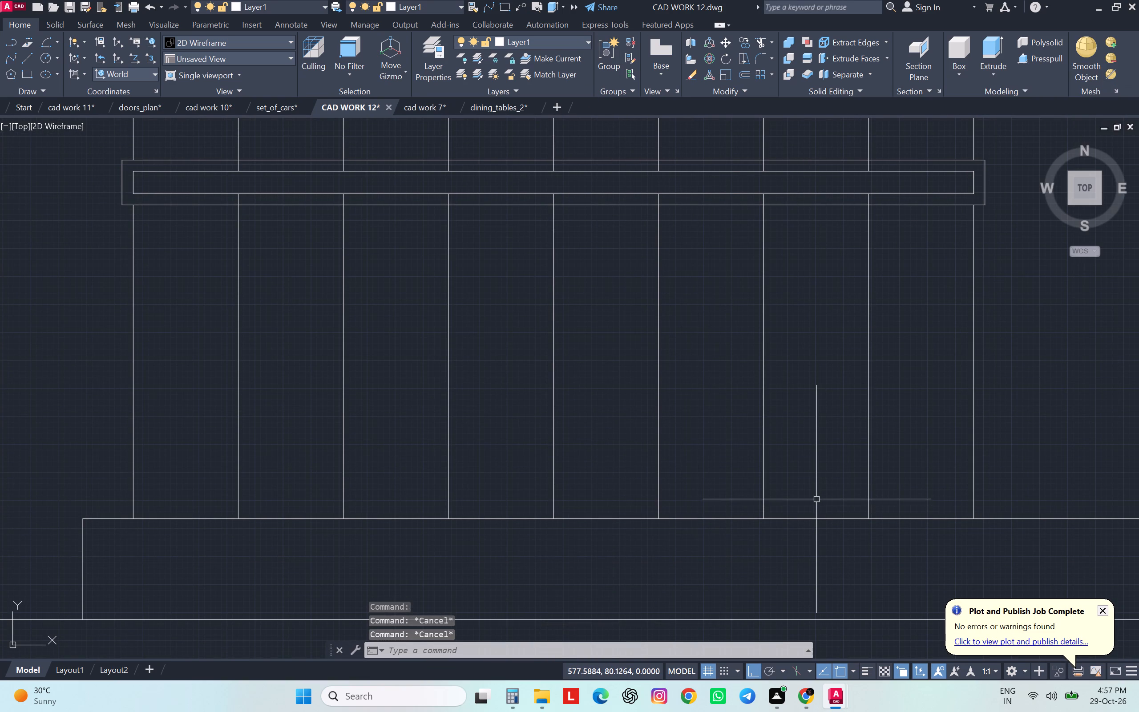
{"action": "key", "text": "Escape"}
{"action": "key", "text": "Escape"}
Draw a horizontal line on Layer1 across the showcase's open lower side, from the bedroom door jamb to the kitchen-side wall.
{"action": "scroll", "coordinate": [816, 499], "scroll_direction": "down", "scroll_amount": 3}
{"action": "scroll", "coordinate": [816, 499], "scroll_direction": "up", "scroll_amount": 1}
{"action": "scroll", "coordinate": [816, 499], "scroll_direction": "down", "scroll_amount": 1}
{"action": "scroll", "coordinate": [834, 462], "scroll_direction": "down", "scroll_amount": 4}
{"action": "scroll", "coordinate": [834, 462], "scroll_direction": "up", "scroll_amount": 1}
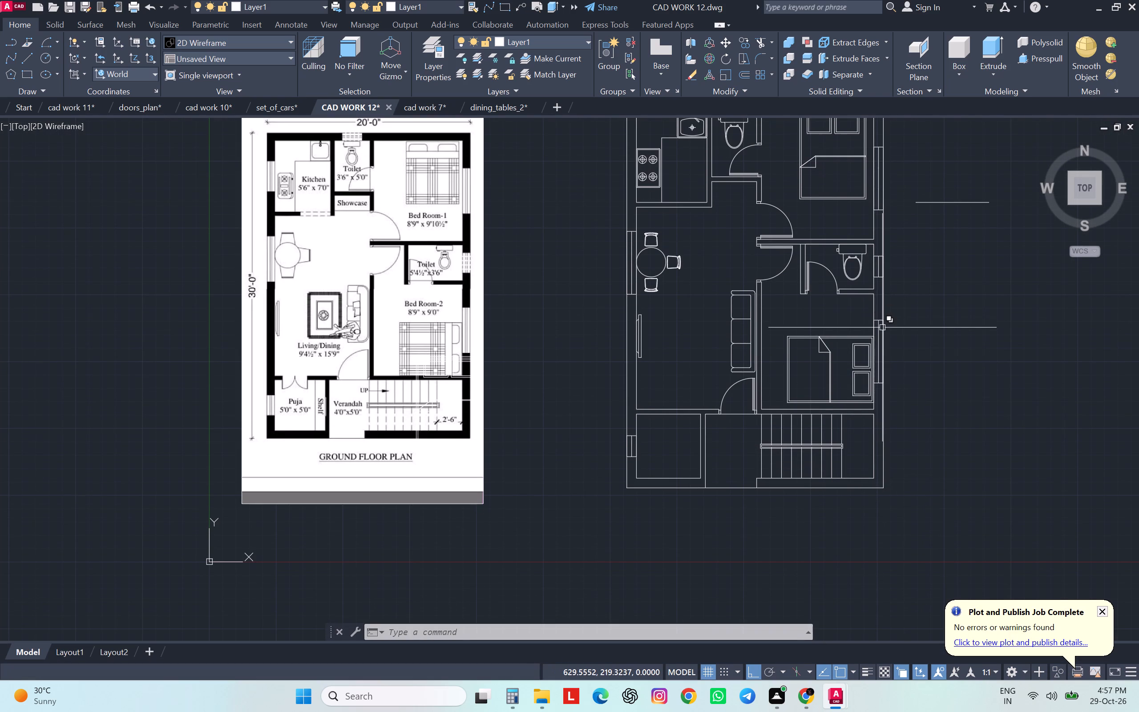
{"action": "scroll", "coordinate": [743, 193], "scroll_direction": "down", "scroll_amount": 1}
{"action": "middle_click_drag", "start_coordinate": [743, 193], "coordinate": [737, 225]}
{"action": "scroll", "coordinate": [735, 225], "scroll_direction": "up", "scroll_amount": 1}
{"action": "scroll", "coordinate": [734, 225], "scroll_direction": "down", "scroll_amount": 2}
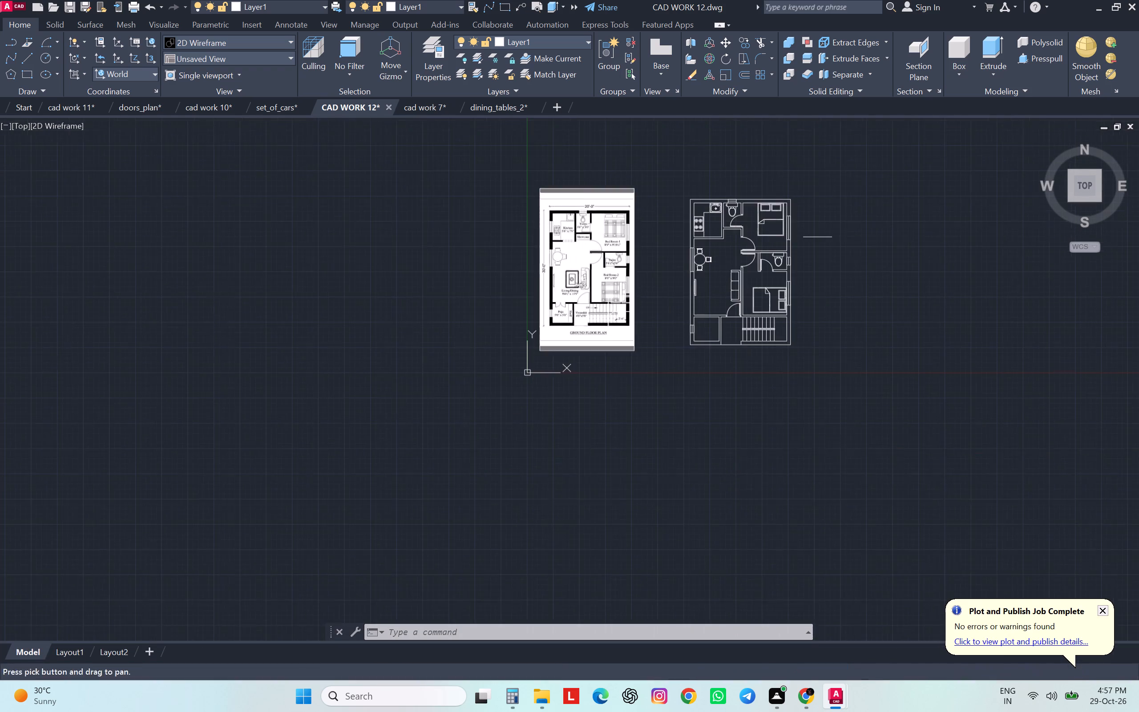
{"action": "scroll", "coordinate": [586, 232], "scroll_direction": "up", "scroll_amount": 3}
{"action": "scroll", "coordinate": [586, 232], "scroll_direction": "down", "scroll_amount": 1}
{"action": "scroll", "coordinate": [586, 232], "scroll_direction": "up", "scroll_amount": 3}
{"action": "scroll", "coordinate": [752, 305], "scroll_direction": "down", "scroll_amount": 2}
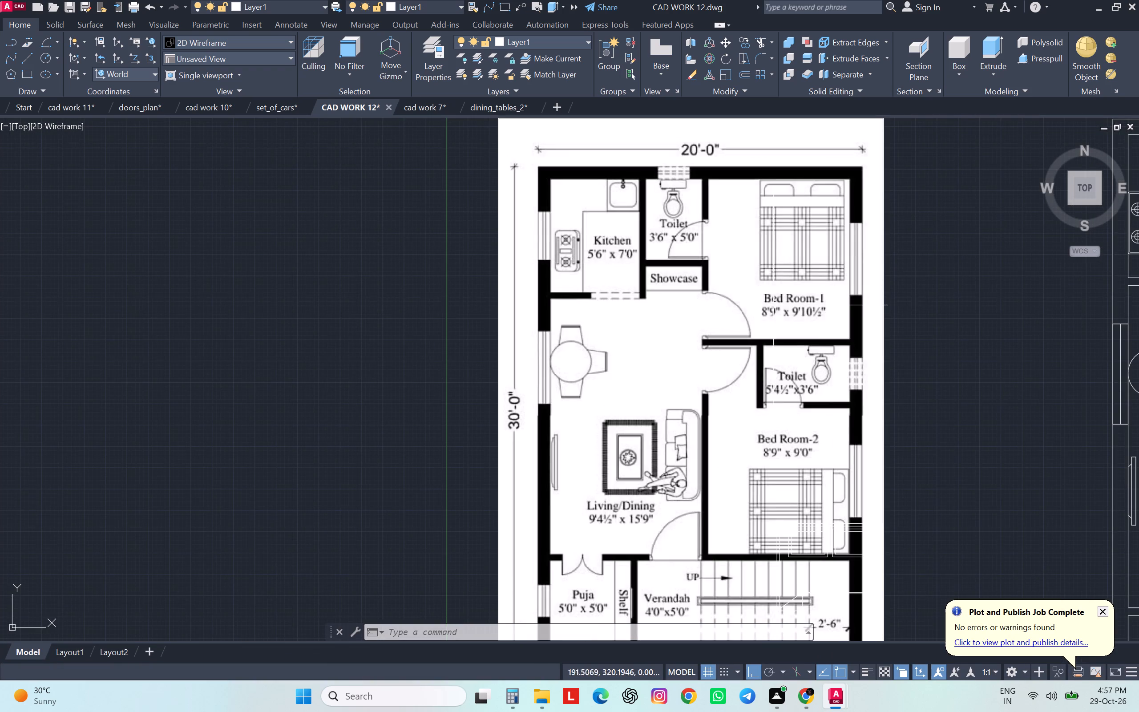
{"action": "scroll", "coordinate": [796, 307], "scroll_direction": "down", "scroll_amount": 2}
{"action": "key", "text": "l"}
{"action": "key", "text": "Return"}
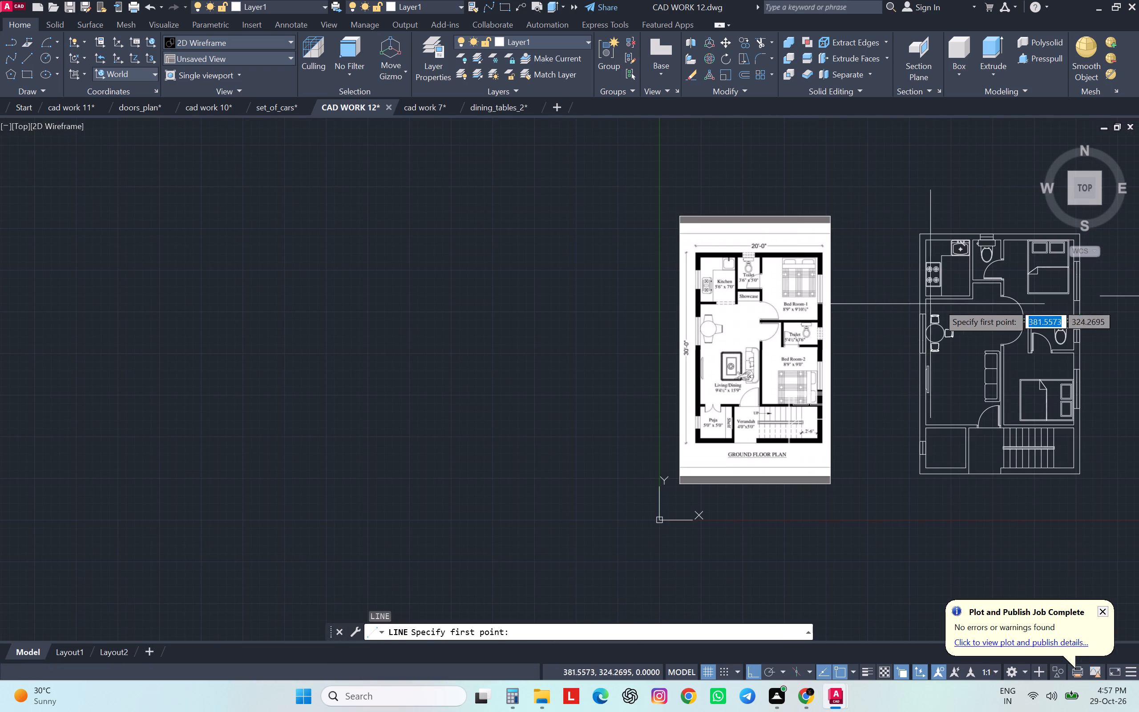
{"action": "scroll", "coordinate": [1000, 302], "scroll_direction": "down", "scroll_amount": 1}
{"action": "scroll", "coordinate": [1000, 302], "scroll_direction": "up", "scroll_amount": 1}
{"action": "scroll", "coordinate": [1000, 302], "scroll_direction": "down", "scroll_amount": 1}
{"action": "scroll", "coordinate": [1000, 302], "scroll_direction": "up", "scroll_amount": 4}
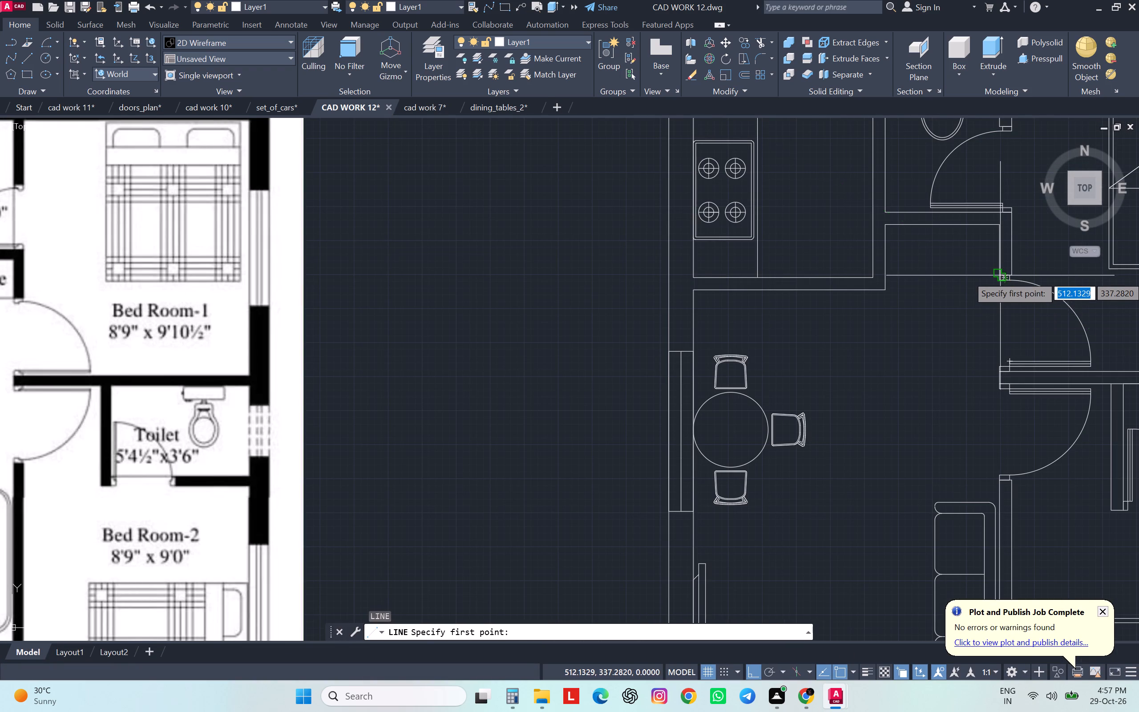
{"action": "scroll", "coordinate": [1000, 275], "scroll_direction": "down", "scroll_amount": 1}
{"action": "scroll", "coordinate": [1000, 275], "scroll_direction": "up", "scroll_amount": 7}
{"action": "scroll", "coordinate": [999, 277], "scroll_direction": "down", "scroll_amount": 1}
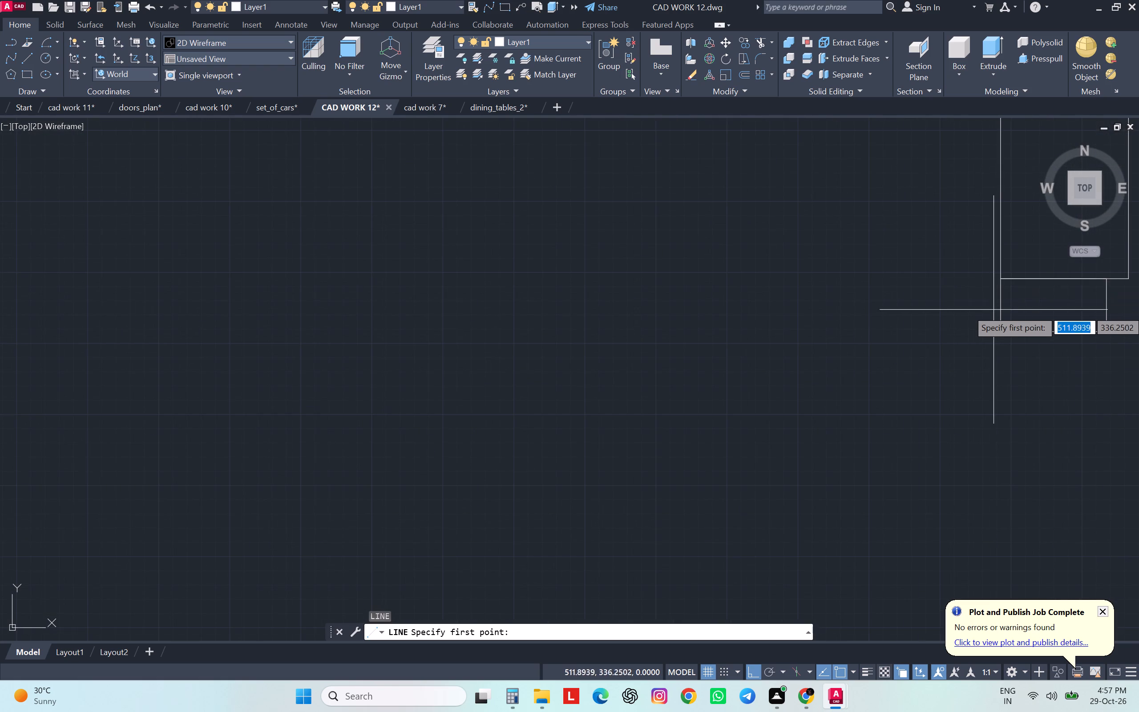
{"action": "left_click", "coordinate": [1002, 280]}
{"action": "scroll", "coordinate": [1002, 280], "scroll_direction": "down", "scroll_amount": 2}
{"action": "scroll", "coordinate": [1002, 280], "scroll_direction": "up", "scroll_amount": 1}
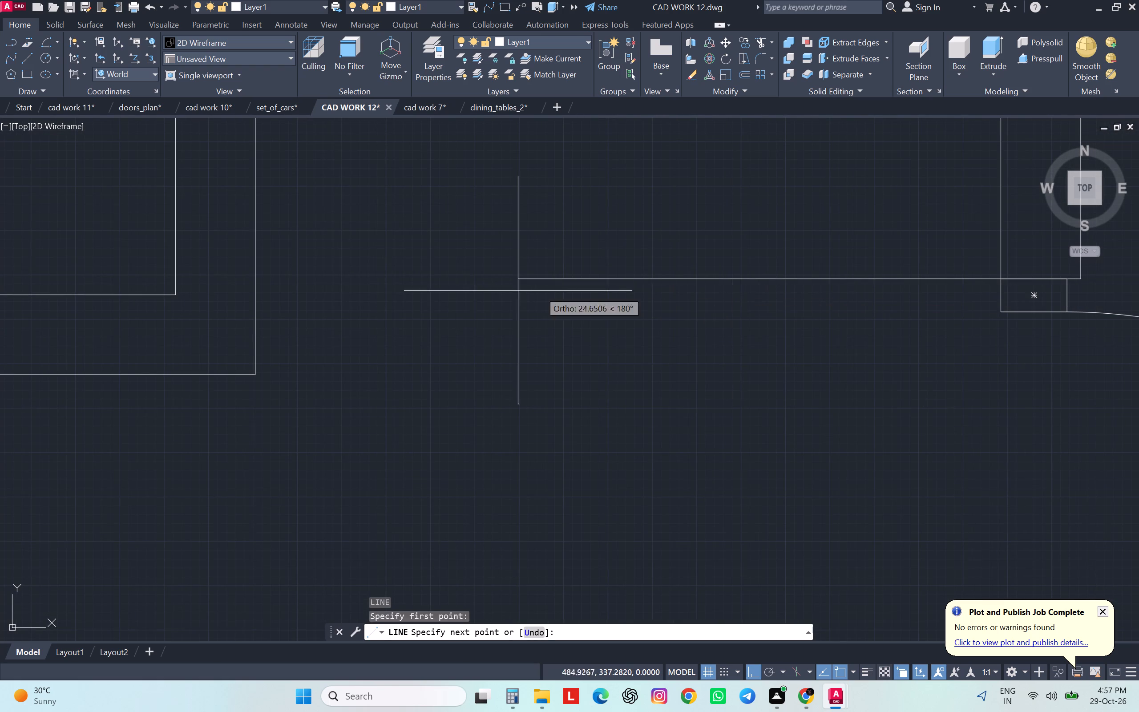
{"action": "left_click", "coordinate": [253, 280]}
{"action": "key", "text": "Escape"}
Make layer 0 the current layer.
{"action": "scroll", "coordinate": [460, 276], "scroll_direction": "down", "scroll_amount": 1}
{"action": "scroll", "coordinate": [460, 276], "scroll_direction": "up", "scroll_amount": 1}
{"action": "scroll", "coordinate": [460, 276], "scroll_direction": "down", "scroll_amount": 4}
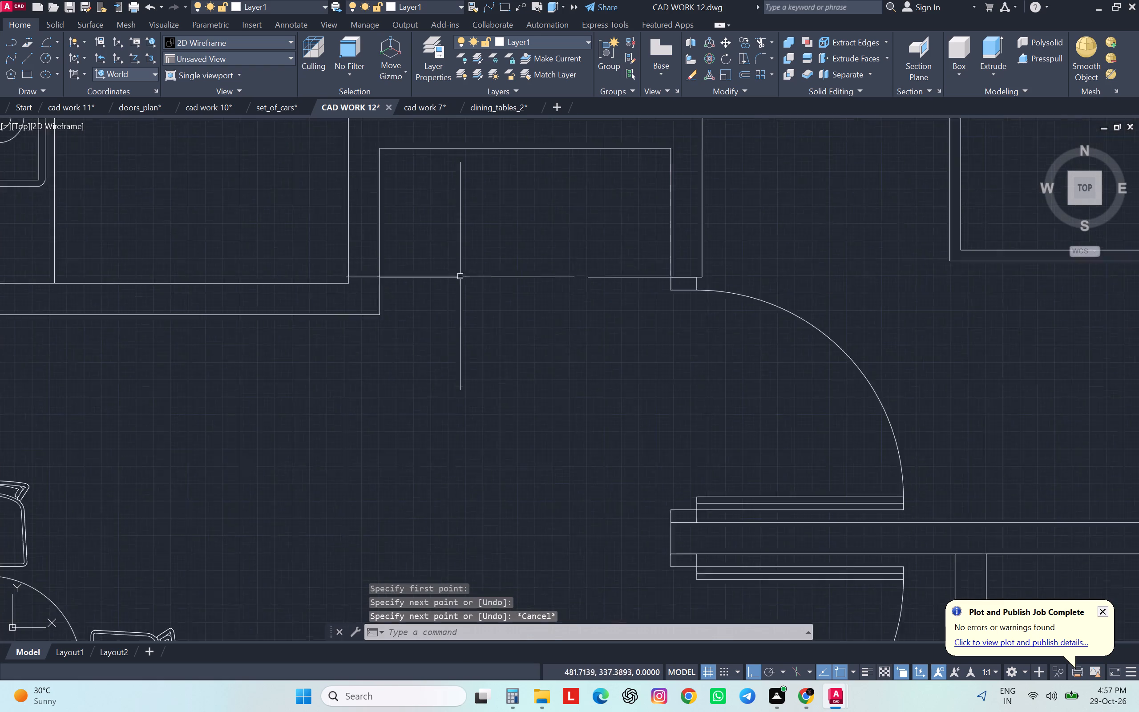
{"action": "scroll", "coordinate": [460, 277], "scroll_direction": "down", "scroll_amount": 1}
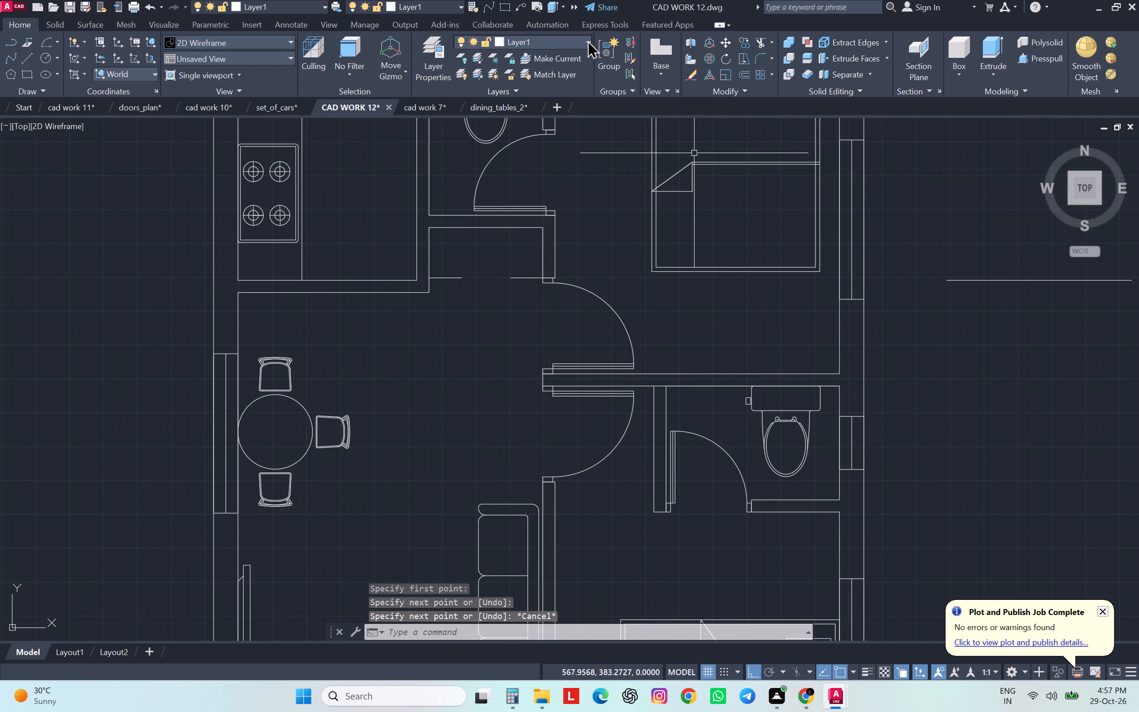
{"action": "left_click", "coordinate": [587, 40]}
{"action": "left_click", "coordinate": [541, 57]}
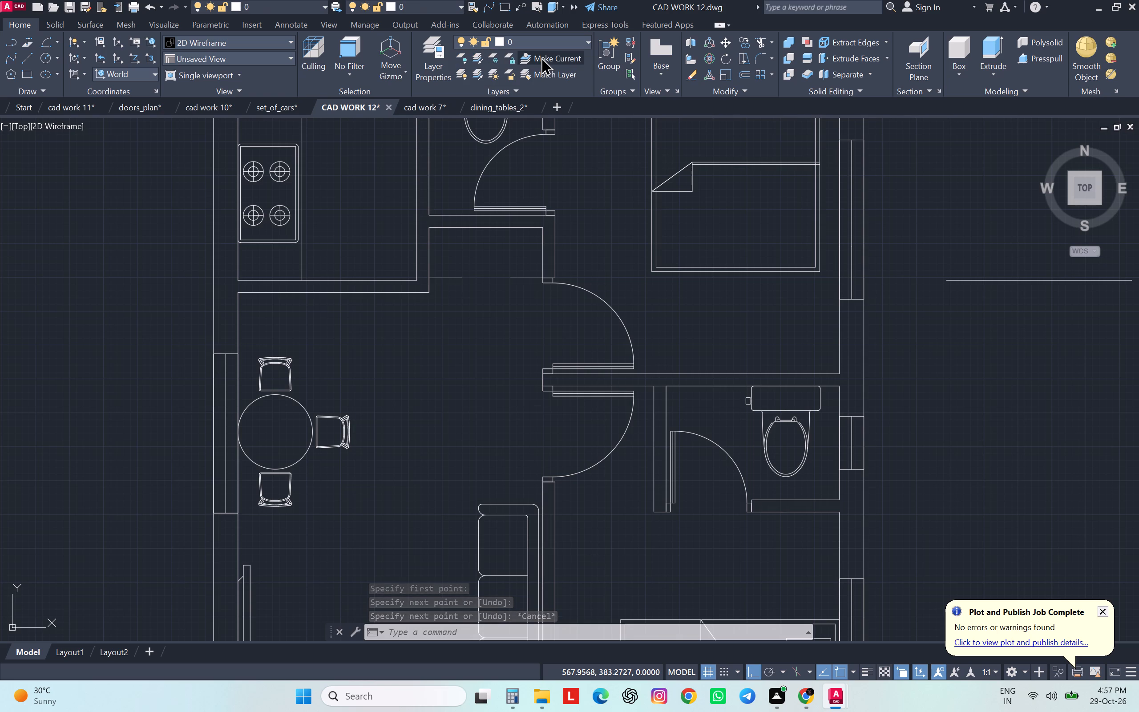
Move the horizontal line across the showcase's open lower side to layer 0.
{"action": "left_click", "coordinate": [528, 275]}
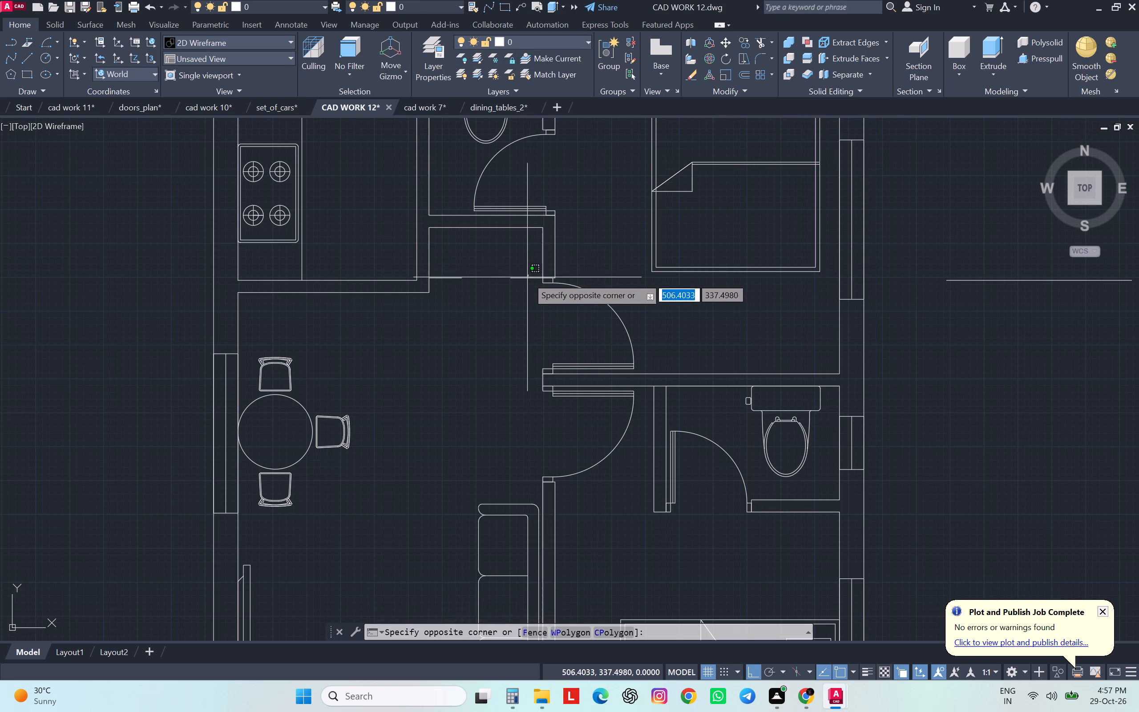
{"action": "left_click", "coordinate": [527, 277]}
{"action": "left_click", "coordinate": [523, 277]}
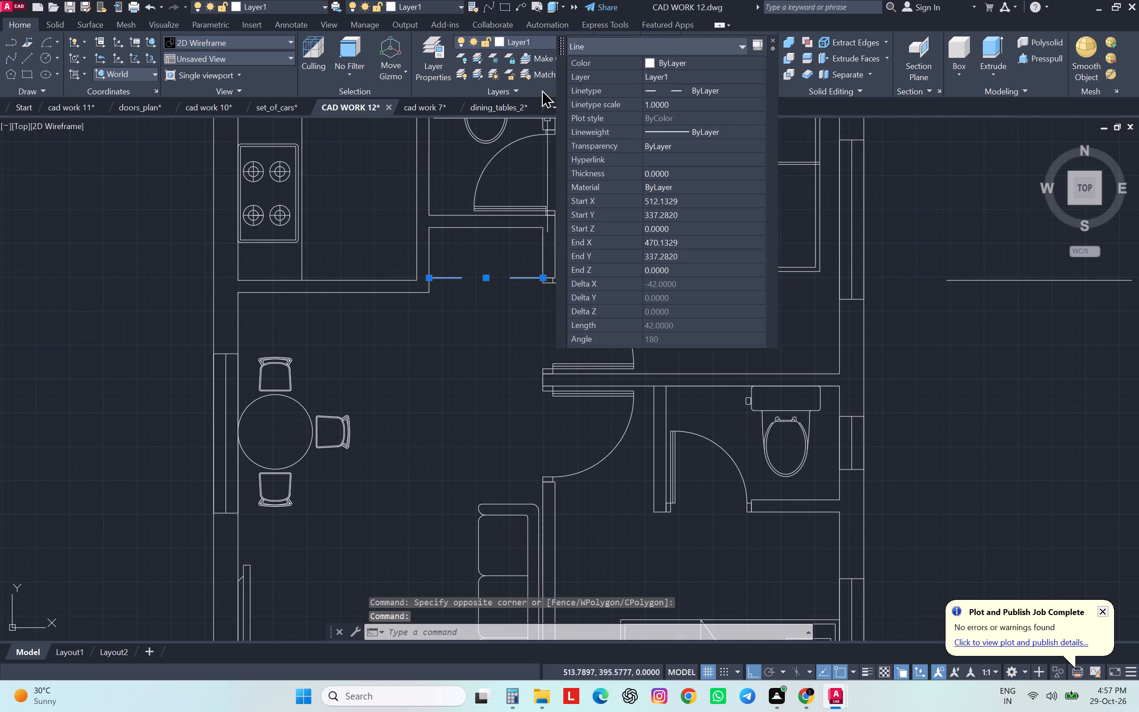
{"action": "left_click", "coordinate": [774, 41]}
{"action": "left_click", "coordinate": [590, 42]}
{"action": "left_click", "coordinate": [520, 61]}
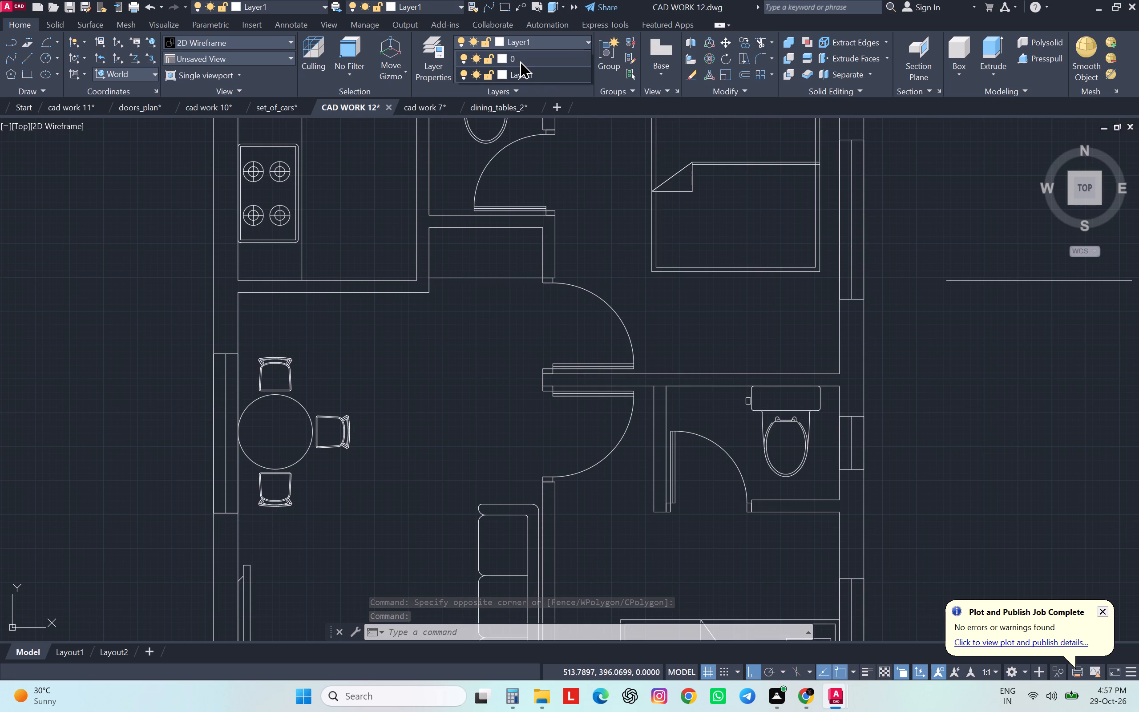
{"action": "key", "text": "Escape"}
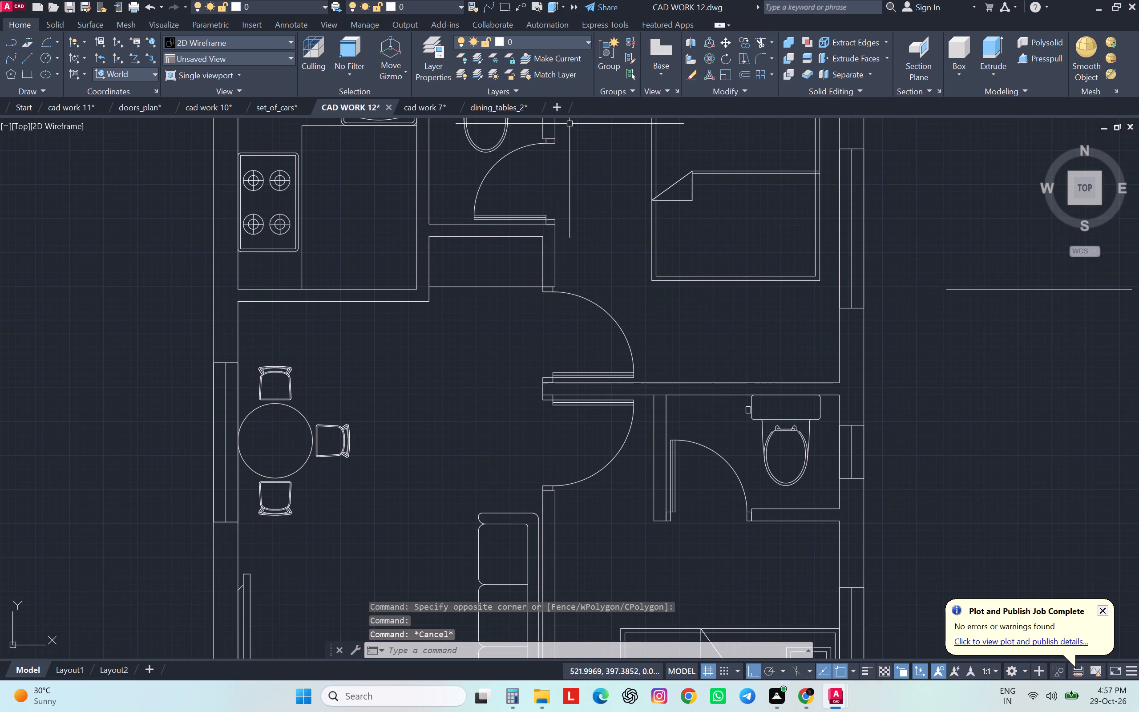
Load the DASHED linetype from acad.lin through Layer1's linetype selection.
{"action": "left_click", "coordinate": [431, 62]}
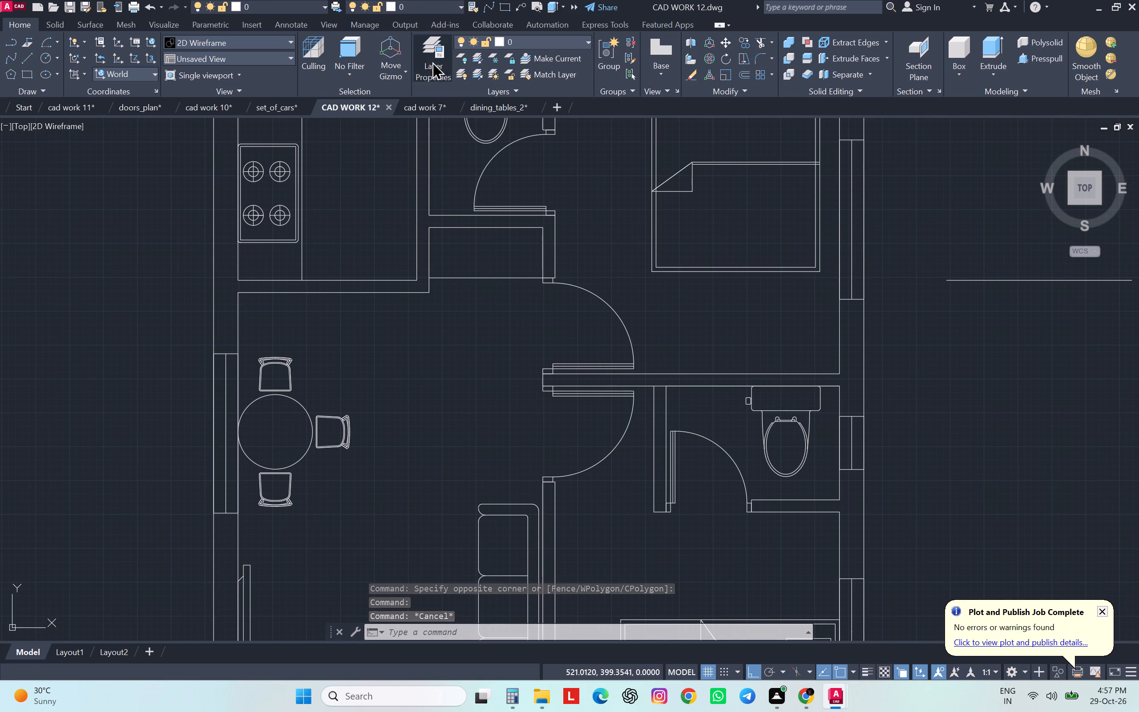
{"action": "left_click", "coordinate": [454, 111]}
{"action": "left_click", "coordinate": [455, 107]}
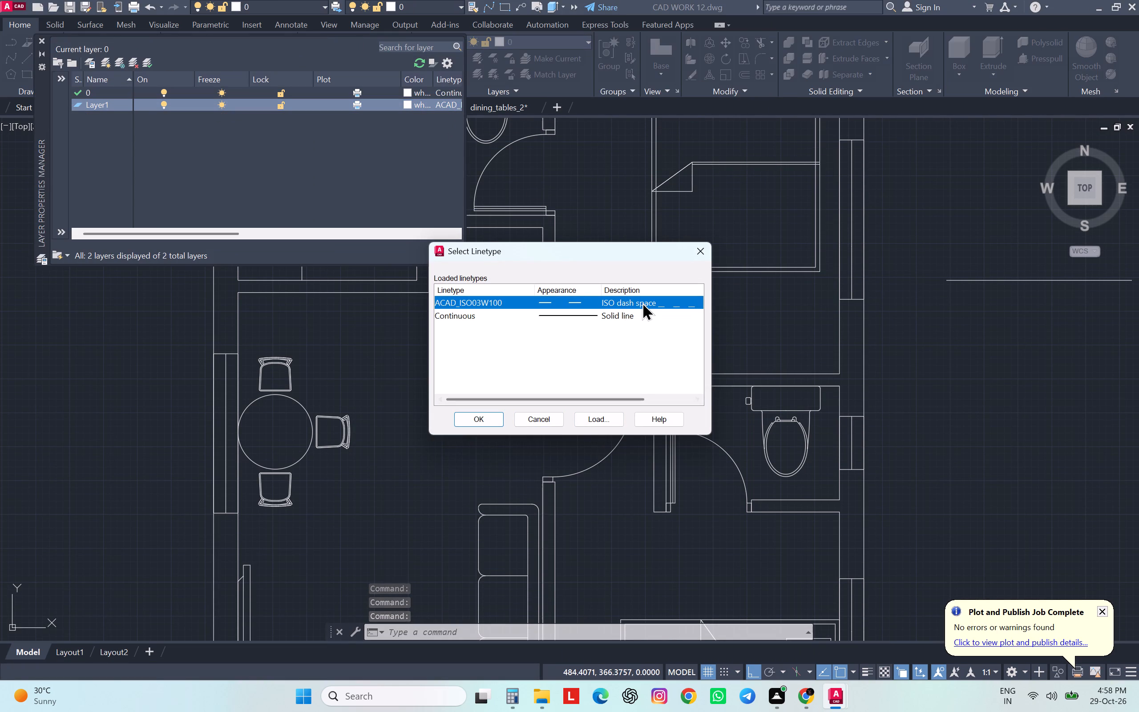
{"action": "left_click", "coordinate": [680, 300]}
{"action": "left_click", "coordinate": [606, 420]}
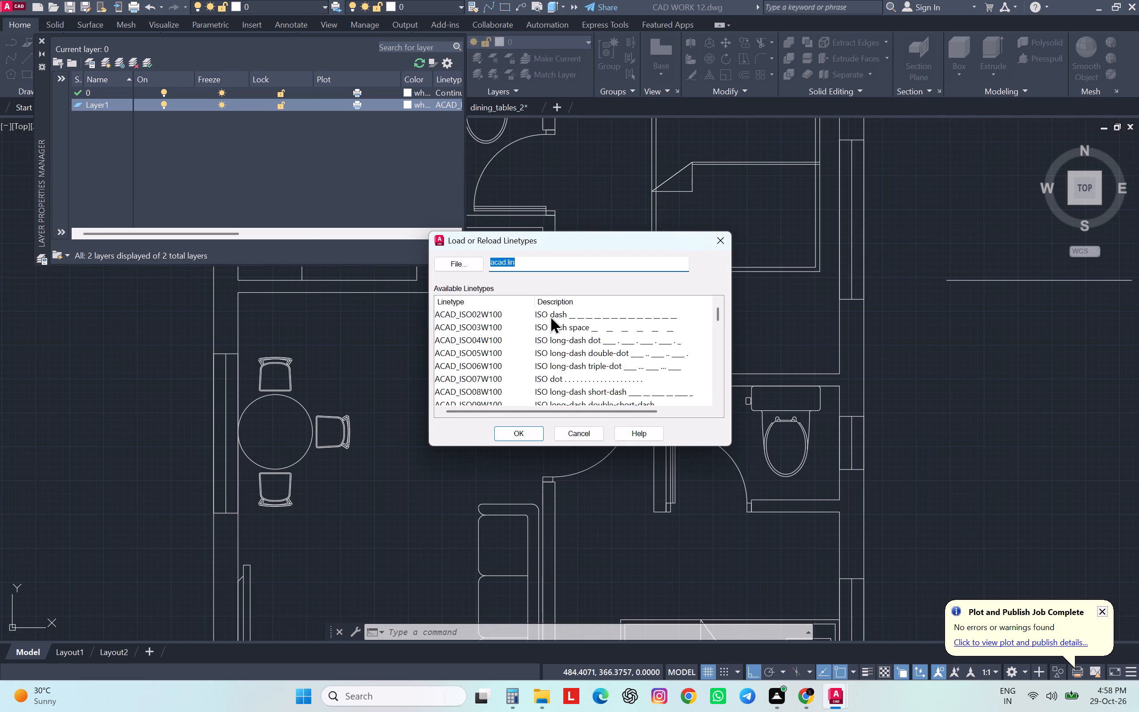
{"action": "left_click_drag", "start_coordinate": [647, 409], "coordinate": [757, 427]}
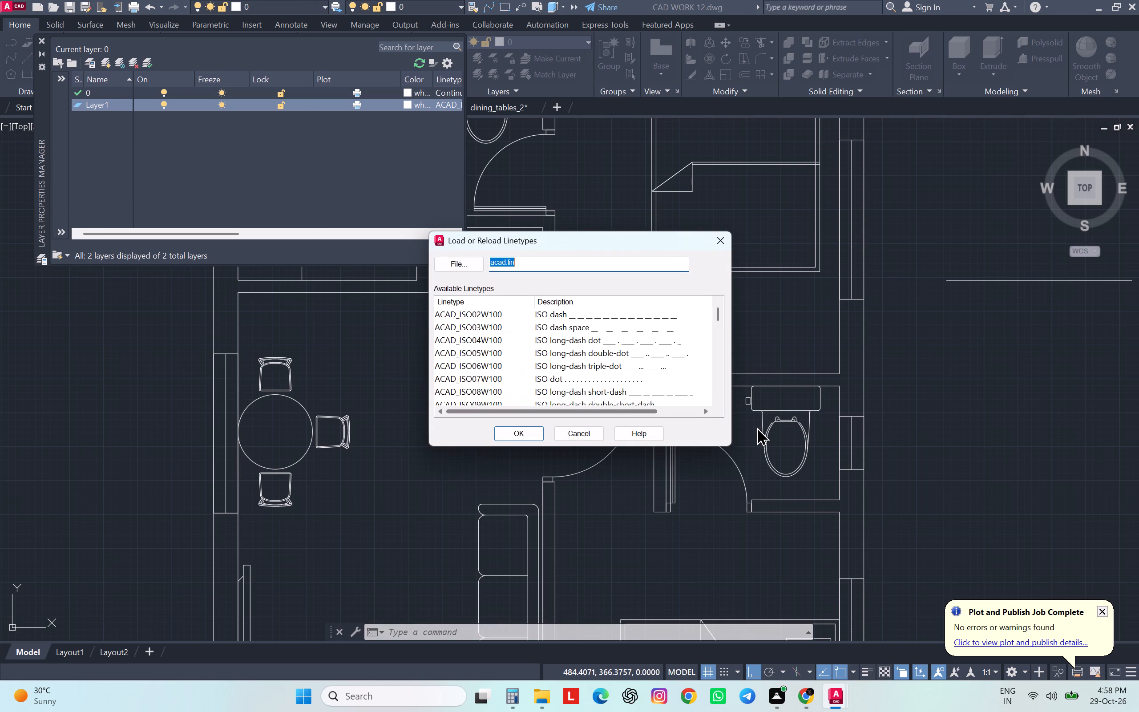
{"action": "left_click_drag", "start_coordinate": [757, 427], "coordinate": [652, 415]}
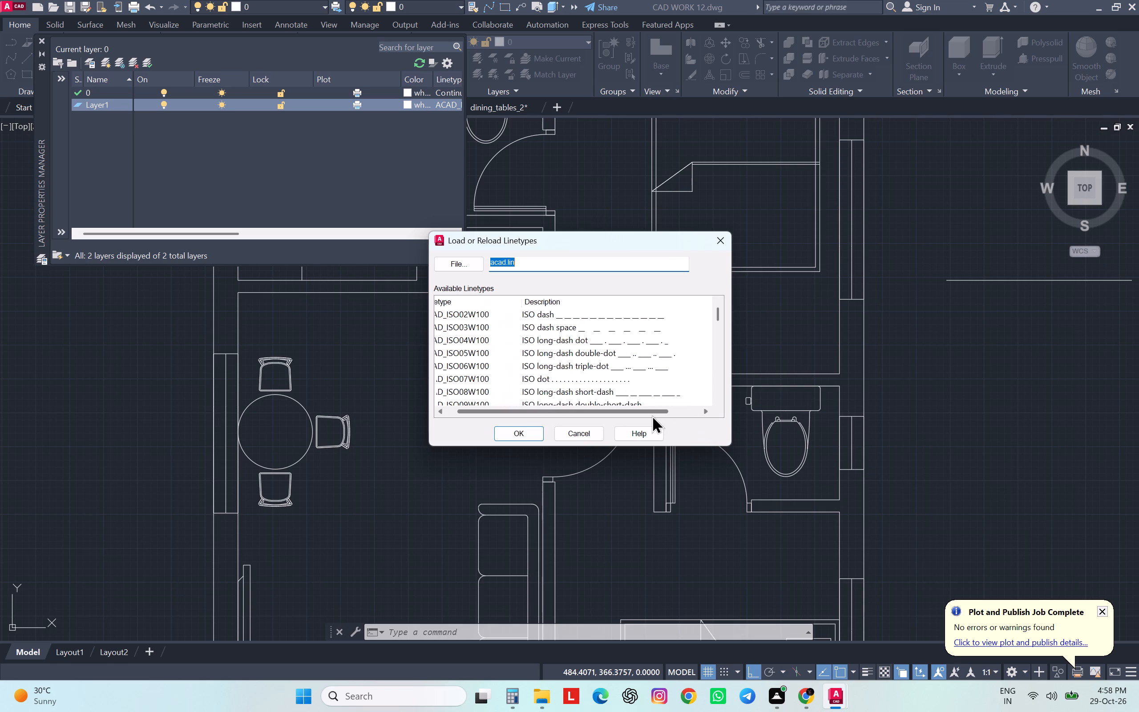
{"action": "left_click_drag", "start_coordinate": [652, 415], "coordinate": [570, 416]}
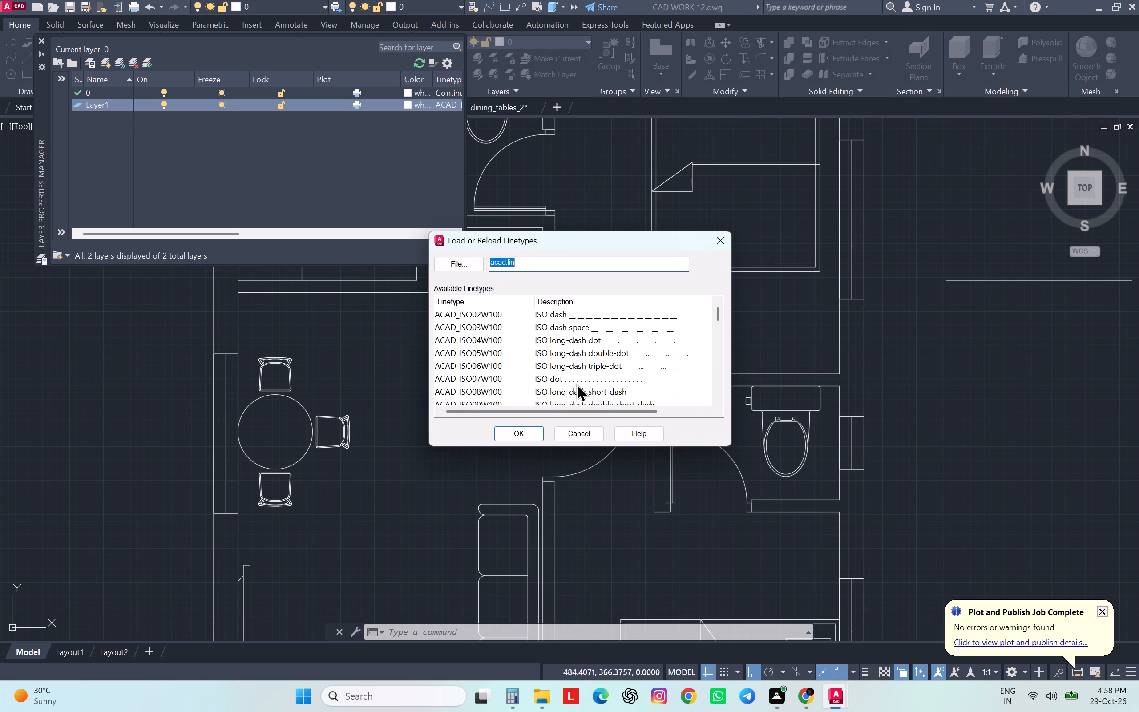
{"action": "scroll", "coordinate": [599, 361], "scroll_direction": "down", "scroll_amount": 2}
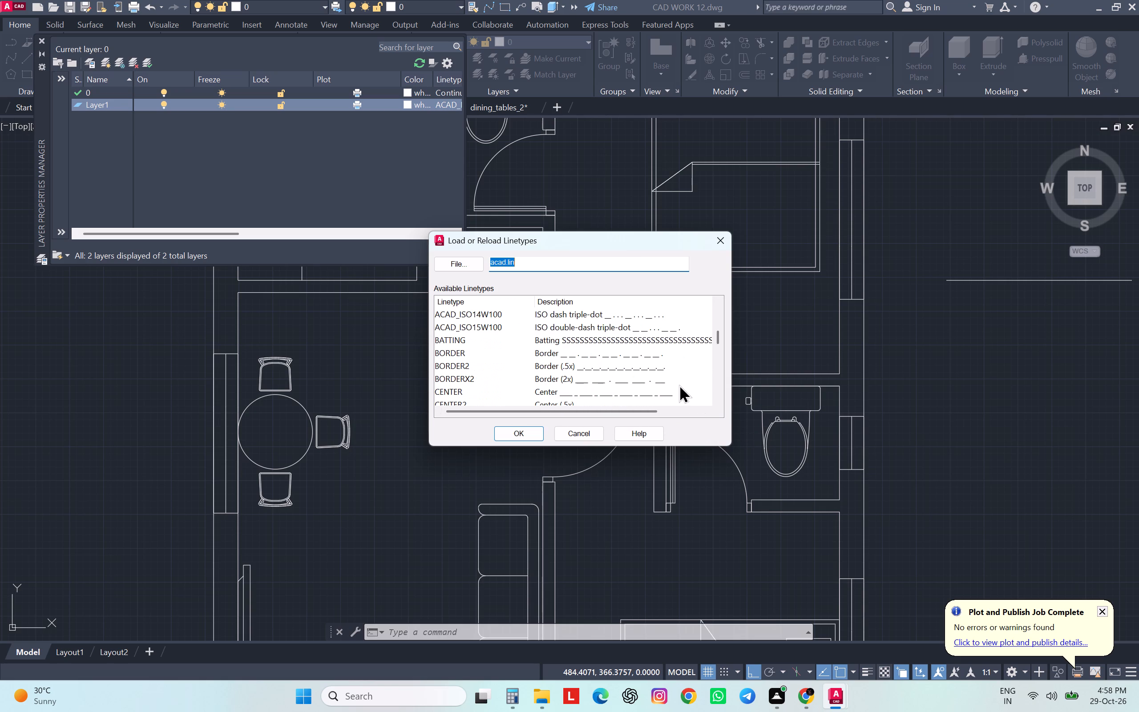
{"action": "scroll", "coordinate": [665, 384], "scroll_direction": "down", "scroll_amount": 1}
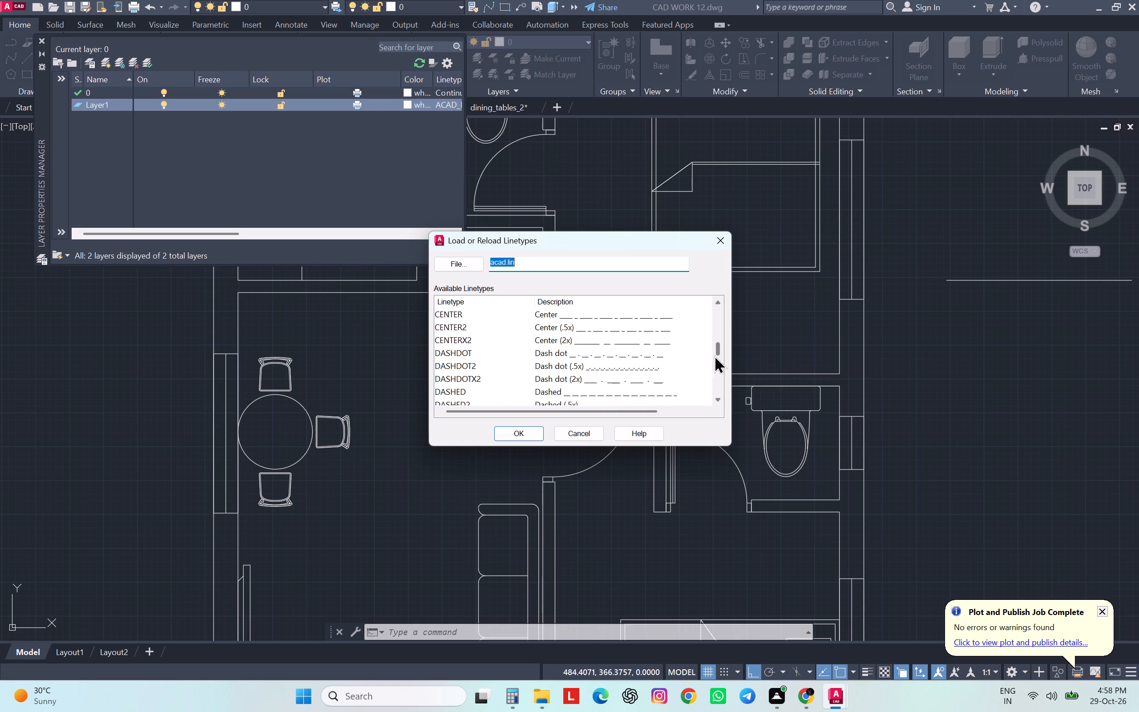
{"action": "left_click", "coordinate": [620, 393]}
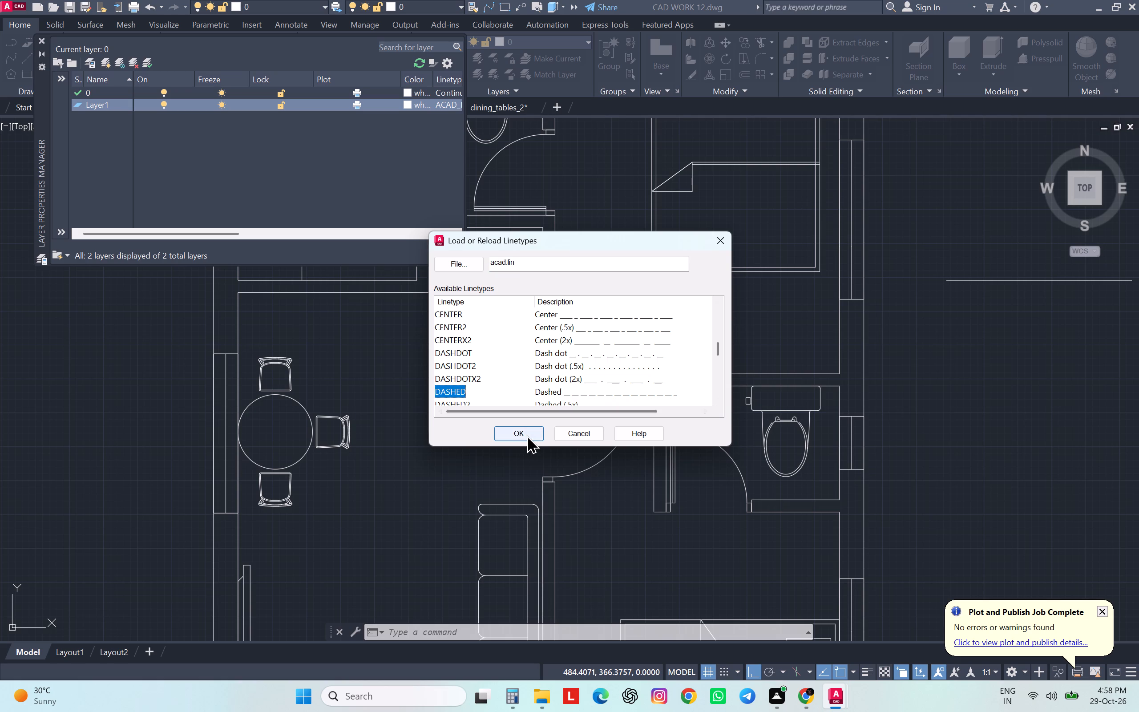
{"action": "left_click", "coordinate": [527, 435]}
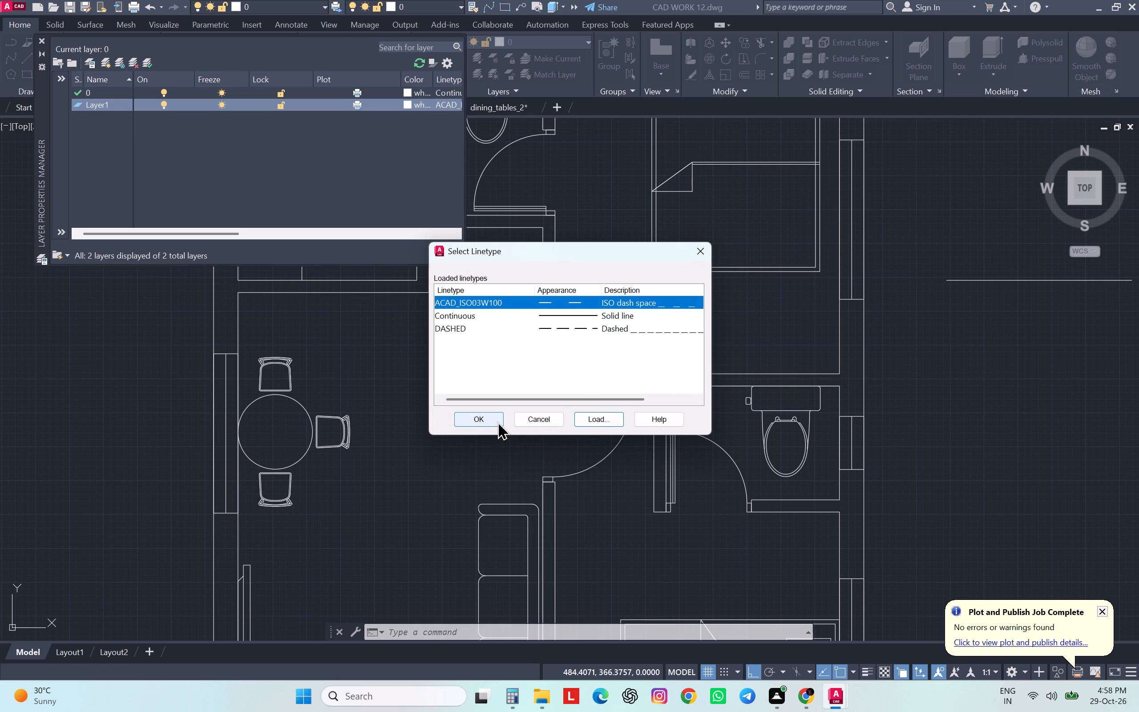
{"action": "left_click", "coordinate": [497, 421]}
Set Layer1's linetype to DASHED.
{"action": "left_click", "coordinate": [452, 109]}
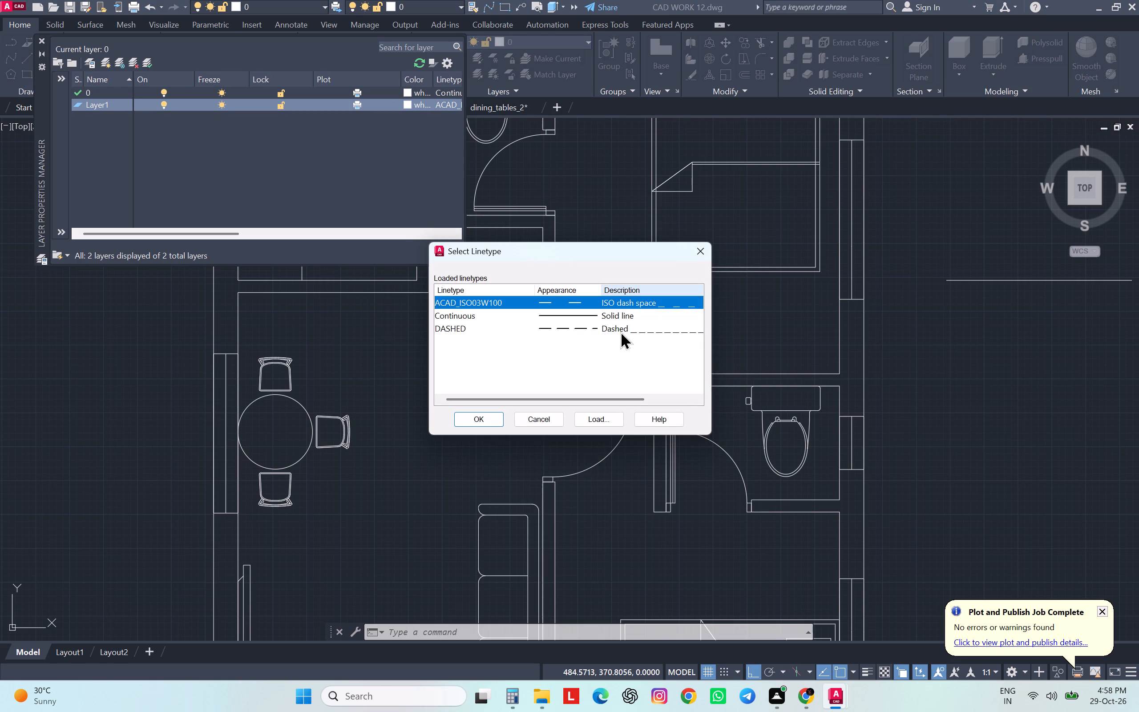
{"action": "left_click", "coordinate": [619, 327]}
{"action": "left_click", "coordinate": [481, 419]}
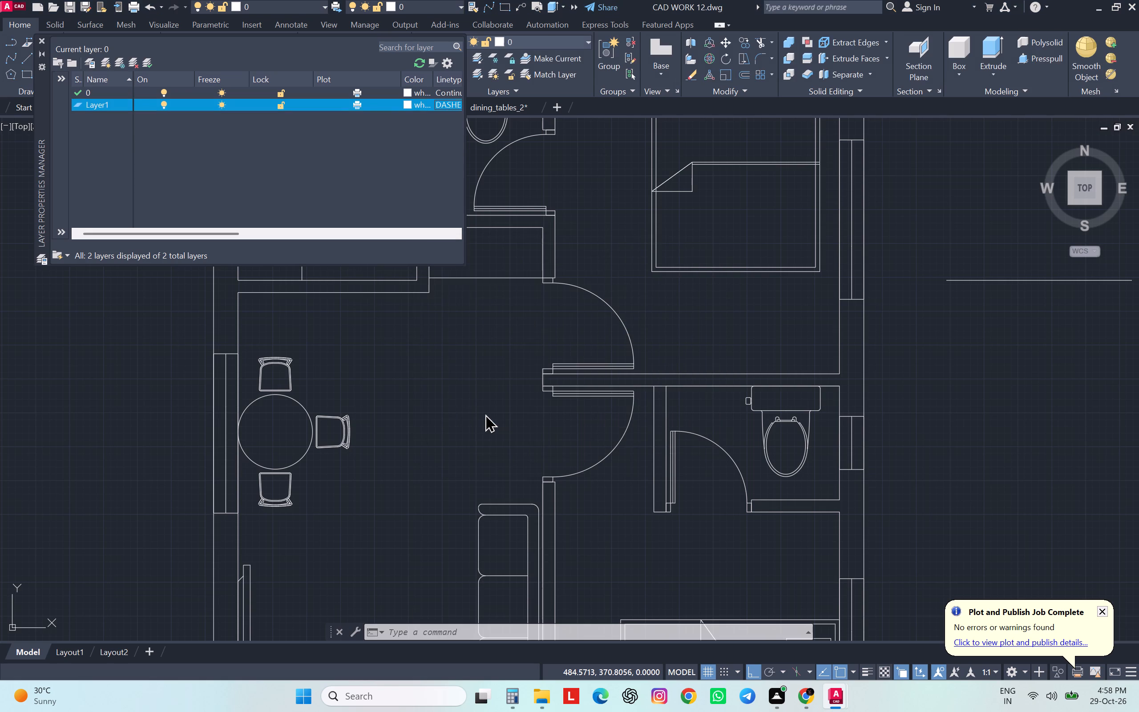
{"action": "left_click", "coordinate": [42, 41]}
Examine the staircase treads below the handrail up close to check their dash pattern.
{"action": "scroll", "coordinate": [617, 261], "scroll_direction": "down", "scroll_amount": 2}
{"action": "scroll", "coordinate": [617, 261], "scroll_direction": "up", "scroll_amount": 1}
{"action": "scroll", "coordinate": [809, 400], "scroll_direction": "down", "scroll_amount": 1}
{"action": "scroll", "coordinate": [808, 396], "scroll_direction": "up", "scroll_amount": 2}
{"action": "middle_click_drag", "start_coordinate": [808, 396], "coordinate": [808, 224]}
{"action": "key", "text": "Escape"}
{"action": "key", "text": "Escape"}
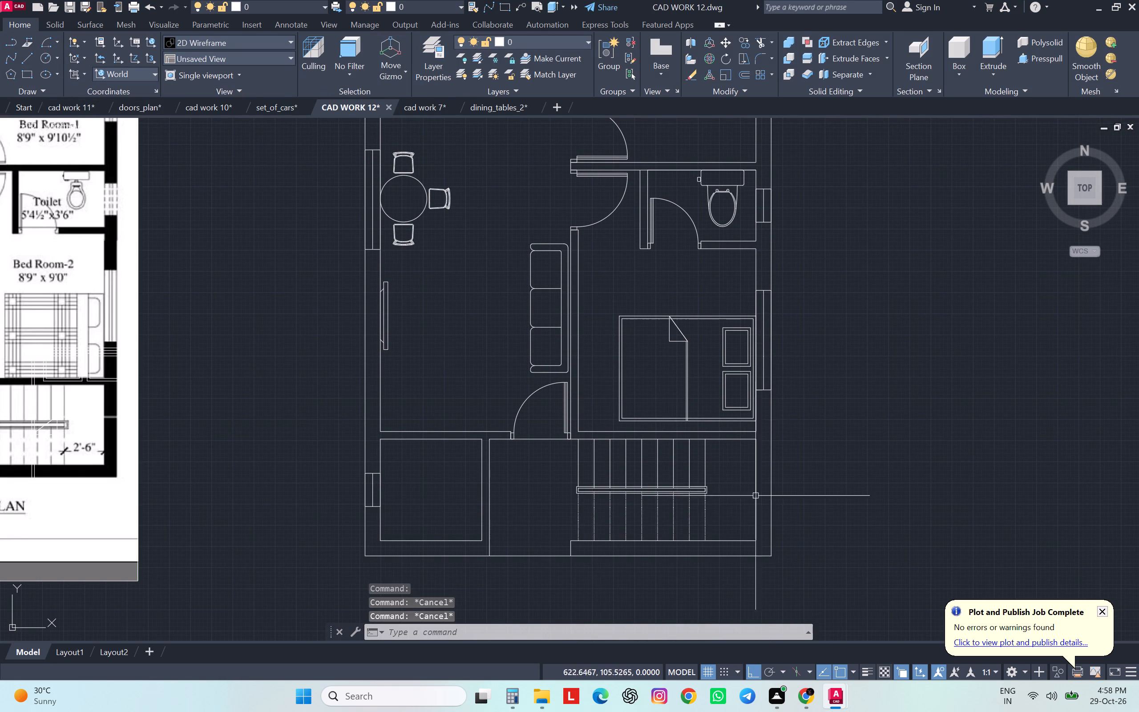
{"action": "key", "text": "Escape"}
{"action": "middle_click_drag", "start_coordinate": [683, 532], "coordinate": [757, 425]}
{"action": "scroll", "coordinate": [757, 425], "scroll_direction": "up", "scroll_amount": 1}
{"action": "scroll", "coordinate": [757, 425], "scroll_direction": "down", "scroll_amount": 1}
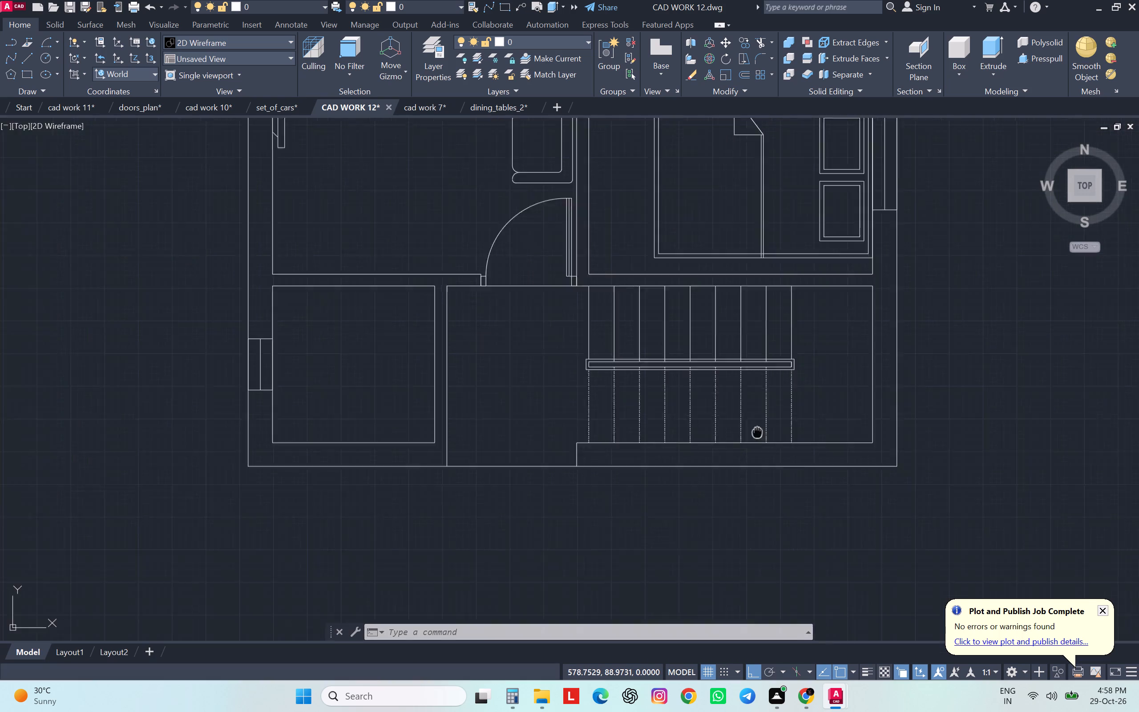
{"action": "scroll", "coordinate": [757, 425], "scroll_direction": "up", "scroll_amount": 1}
{"action": "scroll", "coordinate": [757, 425], "scroll_direction": "down", "scroll_amount": 1}
{"action": "scroll", "coordinate": [757, 425], "scroll_direction": "up", "scroll_amount": 9}
{"action": "scroll", "coordinate": [757, 425], "scroll_direction": "down", "scroll_amount": 3}
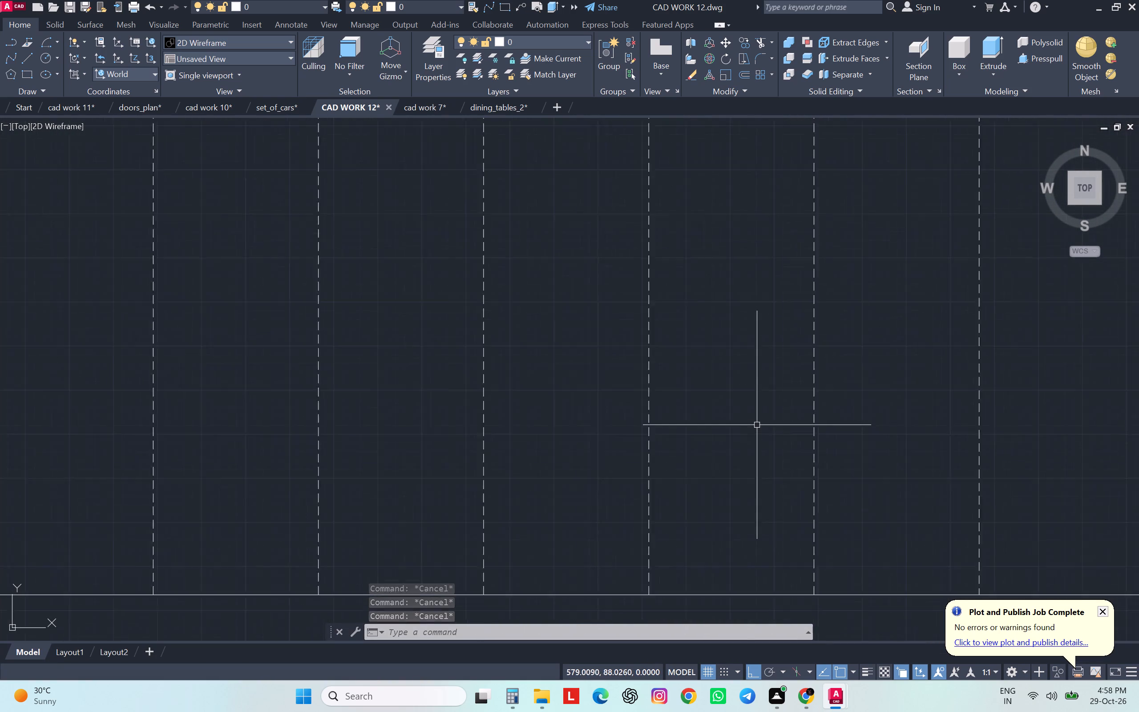
{"action": "scroll", "coordinate": [757, 425], "scroll_direction": "down", "scroll_amount": 4}
Compare the drawn floor plan with the ground floor plan reference image, covering the staircase, kitchen, showcase, toilets and bedrooms.
{"action": "middle_click_drag", "start_coordinate": [887, 414], "coordinate": [877, 442]}
{"action": "scroll", "coordinate": [876, 441], "scroll_direction": "down", "scroll_amount": 1}
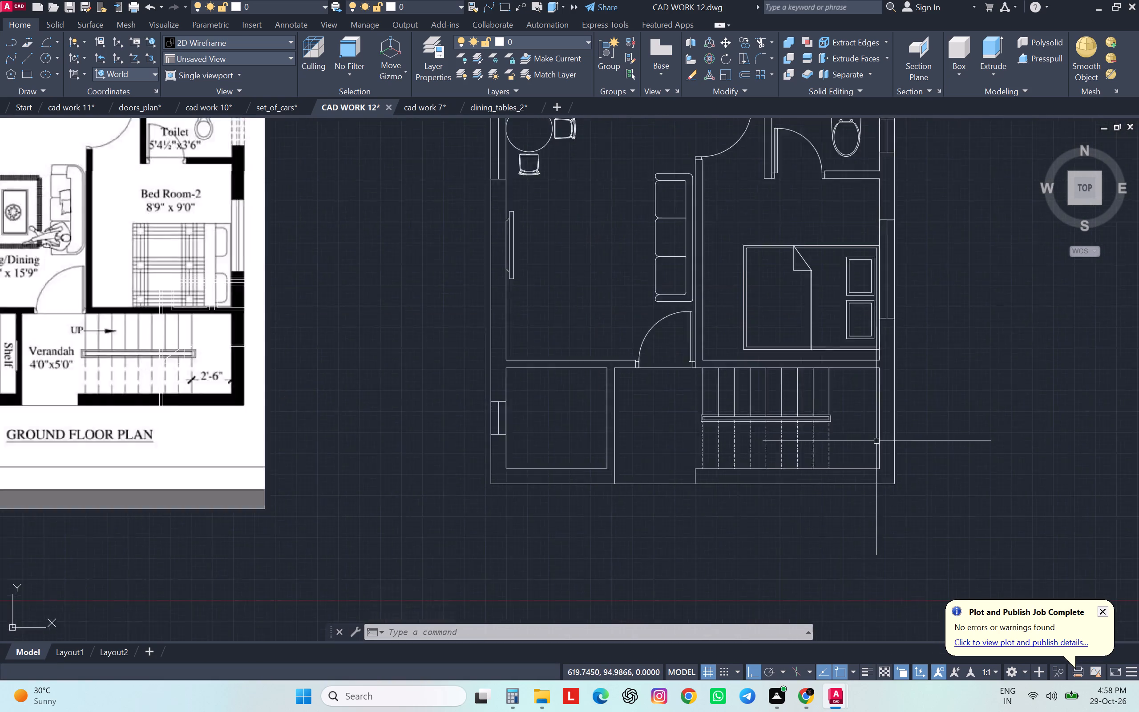
{"action": "scroll", "coordinate": [876, 441], "scroll_direction": "down", "scroll_amount": 1}
{"action": "middle_click_drag", "start_coordinate": [902, 403], "coordinate": [896, 413]}
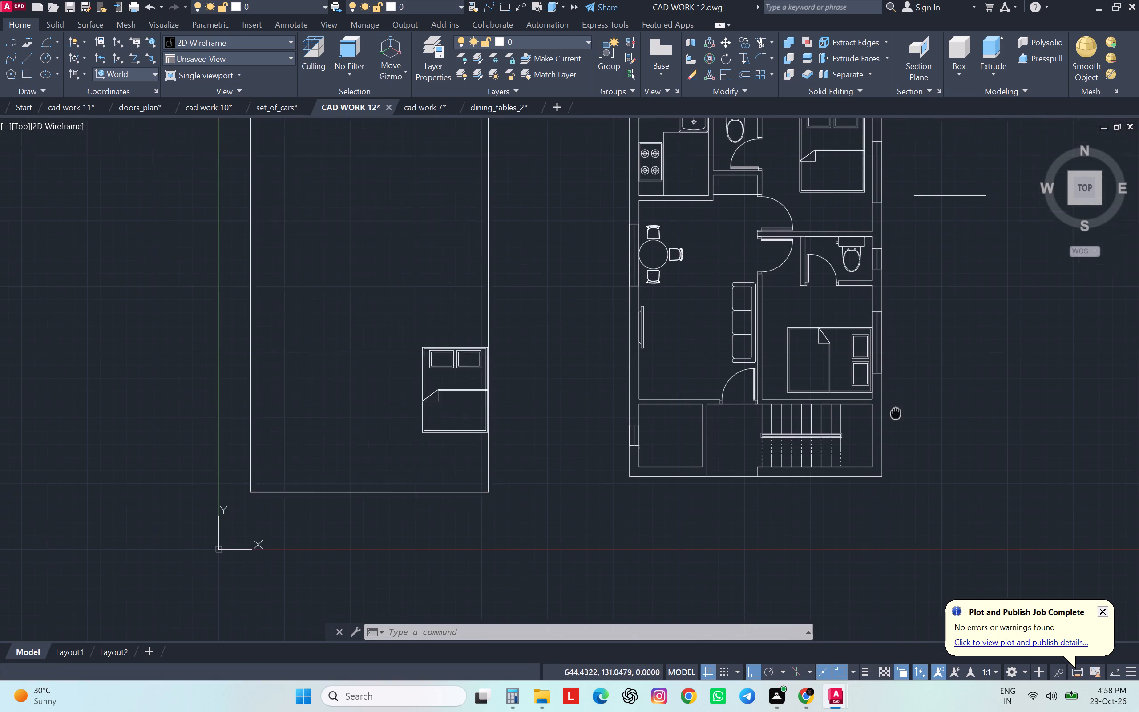
{"action": "middle_click_drag", "start_coordinate": [896, 413], "coordinate": [849, 451]}
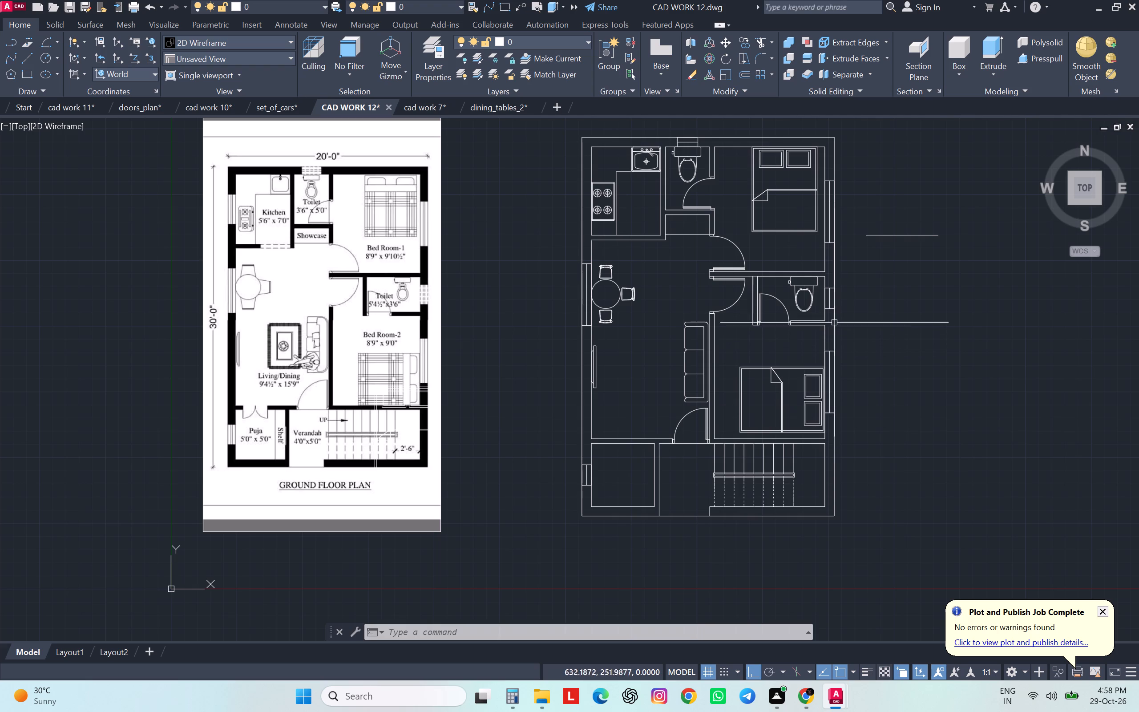
{"action": "scroll", "coordinate": [415, 299], "scroll_direction": "up", "scroll_amount": 4}
{"action": "scroll", "coordinate": [416, 299], "scroll_direction": "down", "scroll_amount": 2}
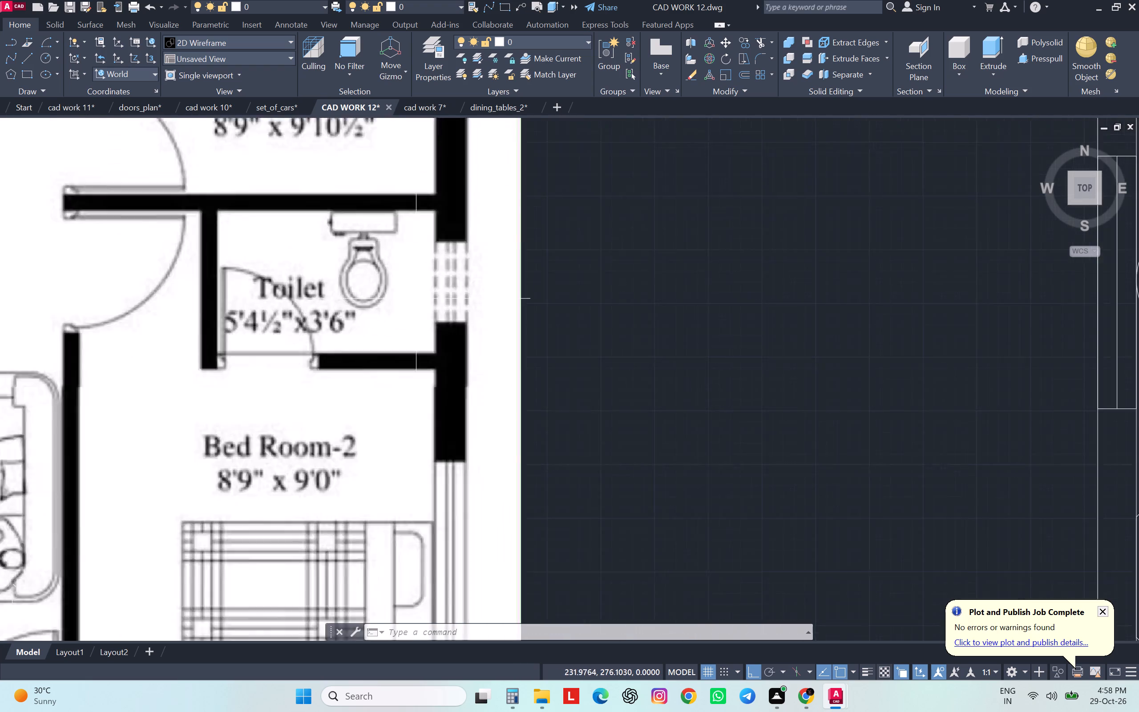
{"action": "scroll", "coordinate": [416, 299], "scroll_direction": "down", "scroll_amount": 2}
{"action": "scroll", "coordinate": [416, 299], "scroll_direction": "up", "scroll_amount": 1}
{"action": "scroll", "coordinate": [767, 358], "scroll_direction": "down", "scroll_amount": 2}
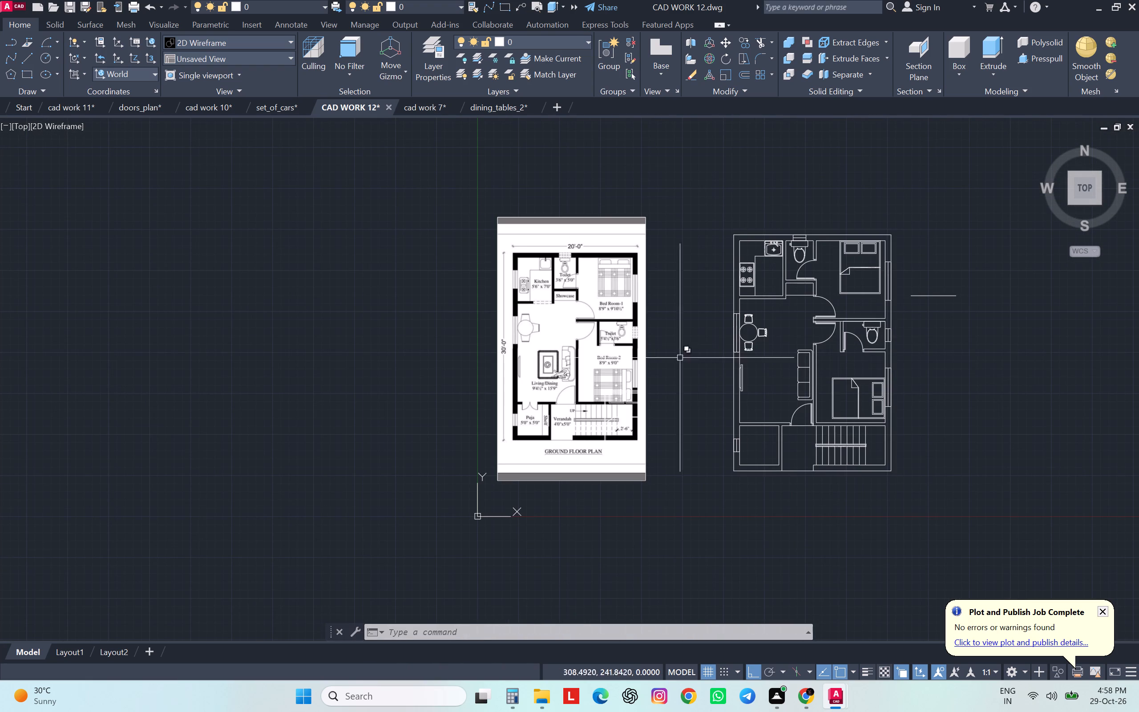
{"action": "scroll", "coordinate": [632, 303], "scroll_direction": "up", "scroll_amount": 2}
{"action": "scroll", "coordinate": [632, 303], "scroll_direction": "down", "scroll_amount": 2}
{"action": "scroll", "coordinate": [632, 303], "scroll_direction": "up", "scroll_amount": 2}
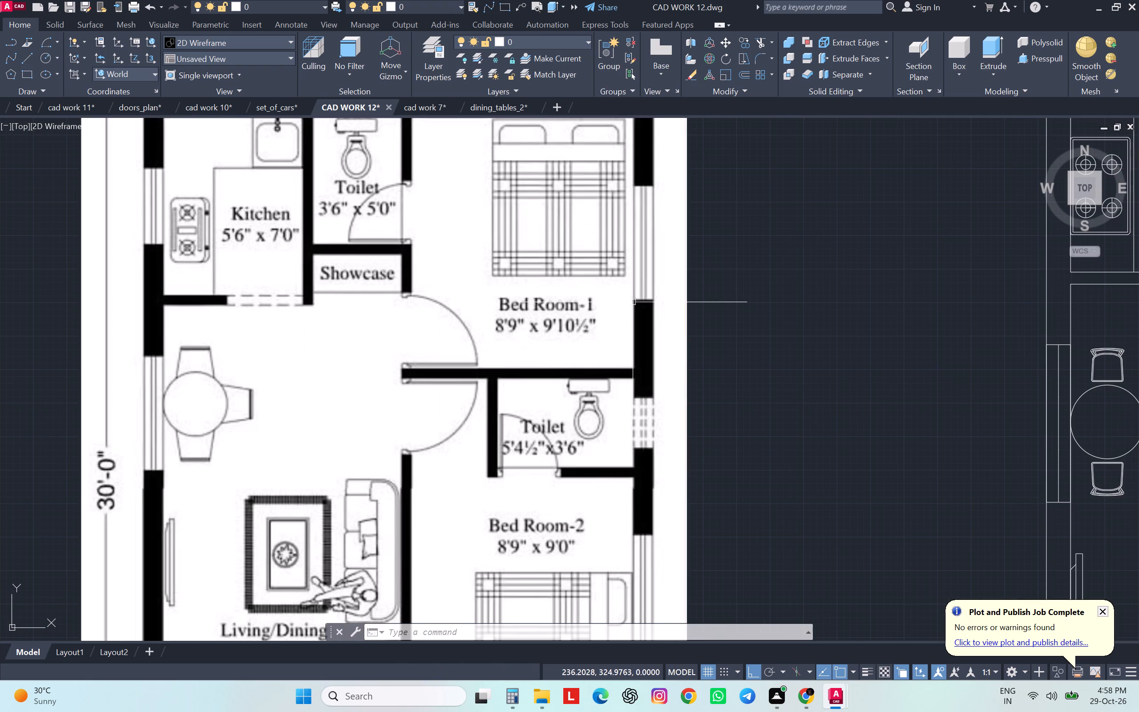
{"action": "scroll", "coordinate": [633, 302], "scroll_direction": "down", "scroll_amount": 2}
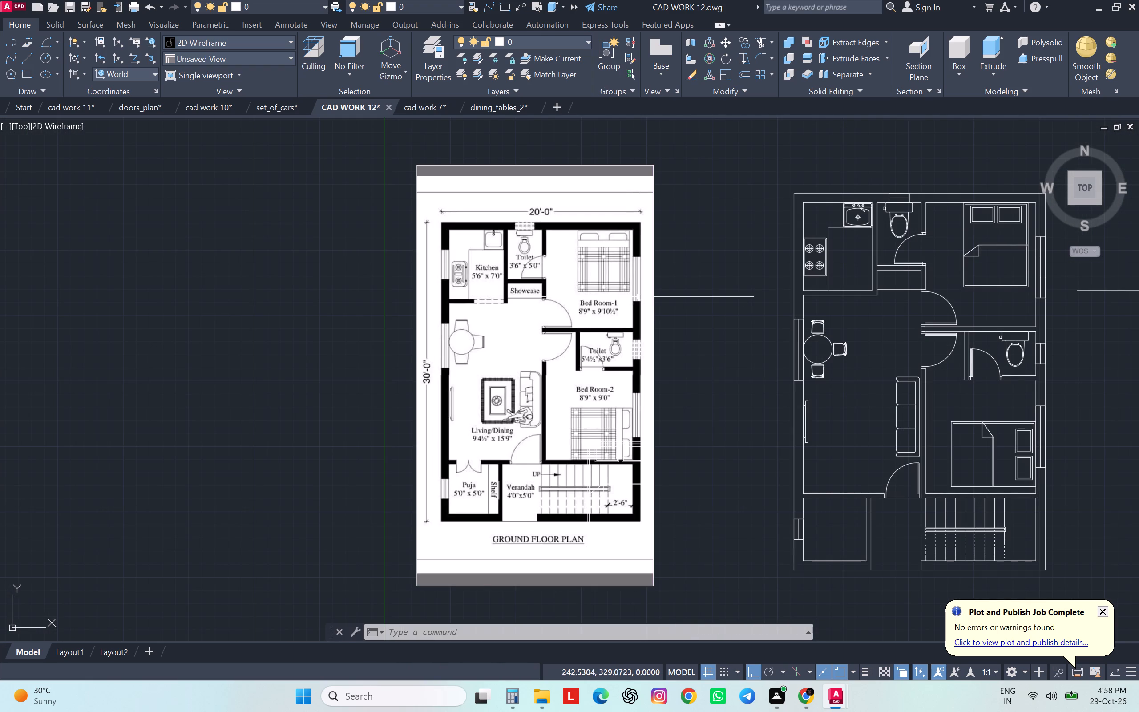
{"action": "scroll", "coordinate": [640, 296], "scroll_direction": "down", "scroll_amount": 1}
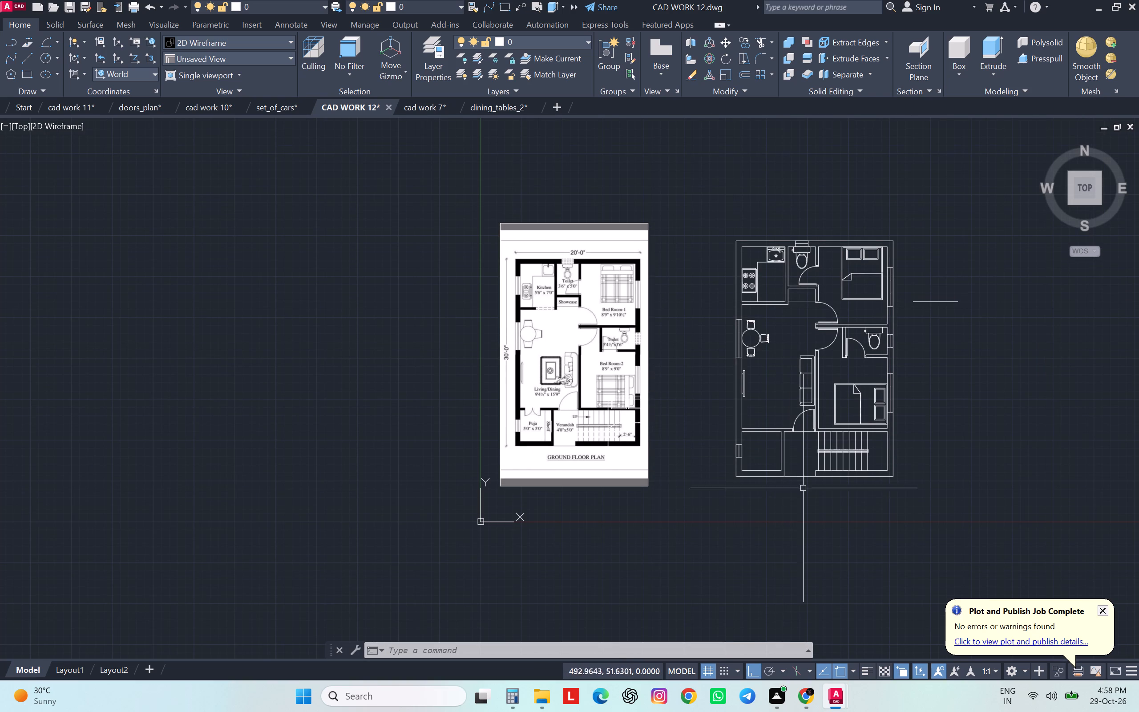
{"action": "scroll", "coordinate": [529, 273], "scroll_direction": "up", "scroll_amount": 3}
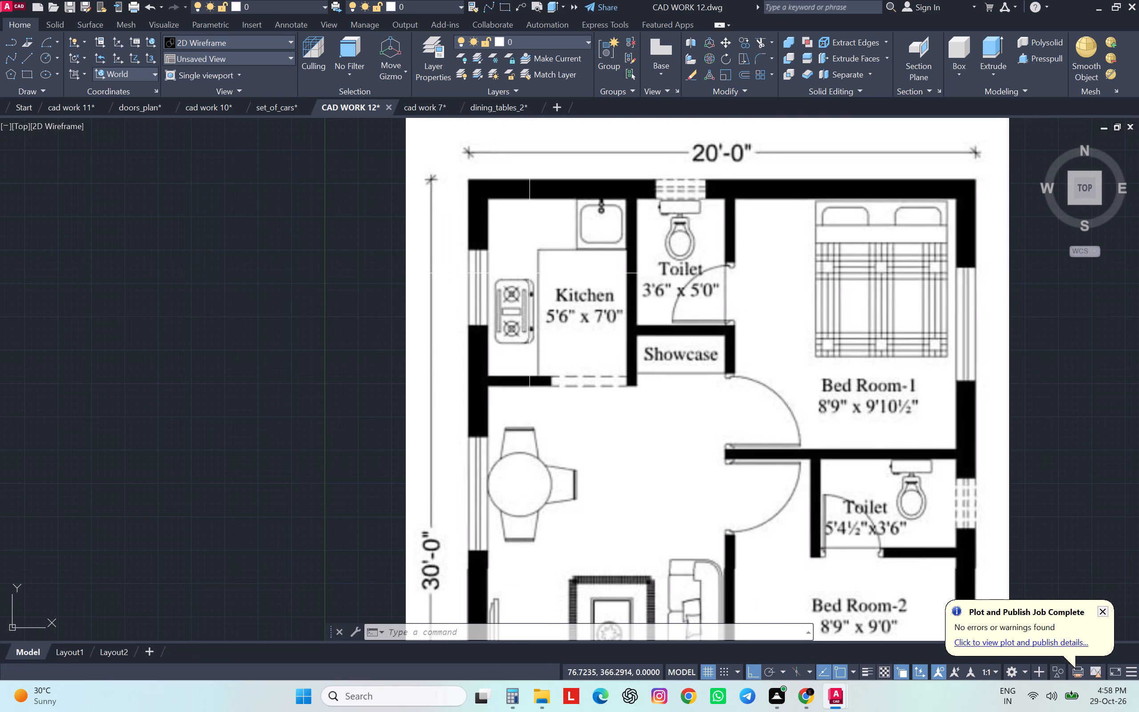
{"action": "scroll", "coordinate": [529, 273], "scroll_direction": "down", "scroll_amount": 3}
{"action": "middle_click_drag", "start_coordinate": [529, 273], "coordinate": [315, 361]}
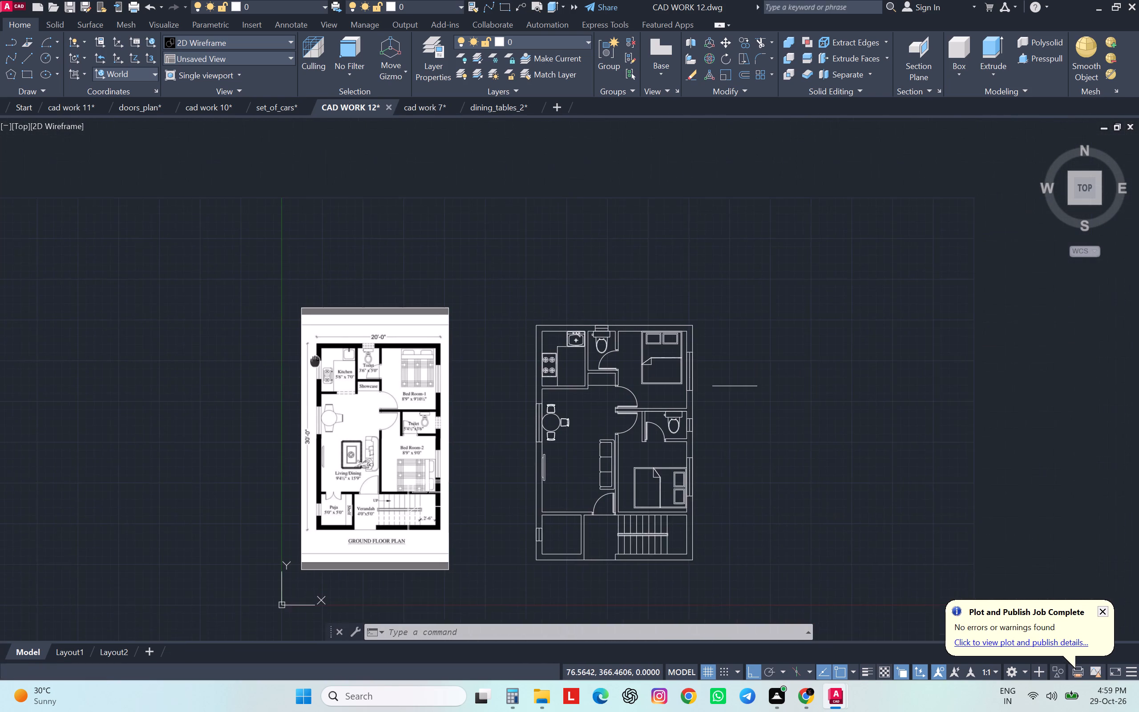
{"action": "middle_click_drag", "start_coordinate": [315, 361], "coordinate": [311, 360]}
{"action": "key", "text": "o"}
{"action": "key", "text": "Escape"}
{"action": "key", "text": "Escape"}
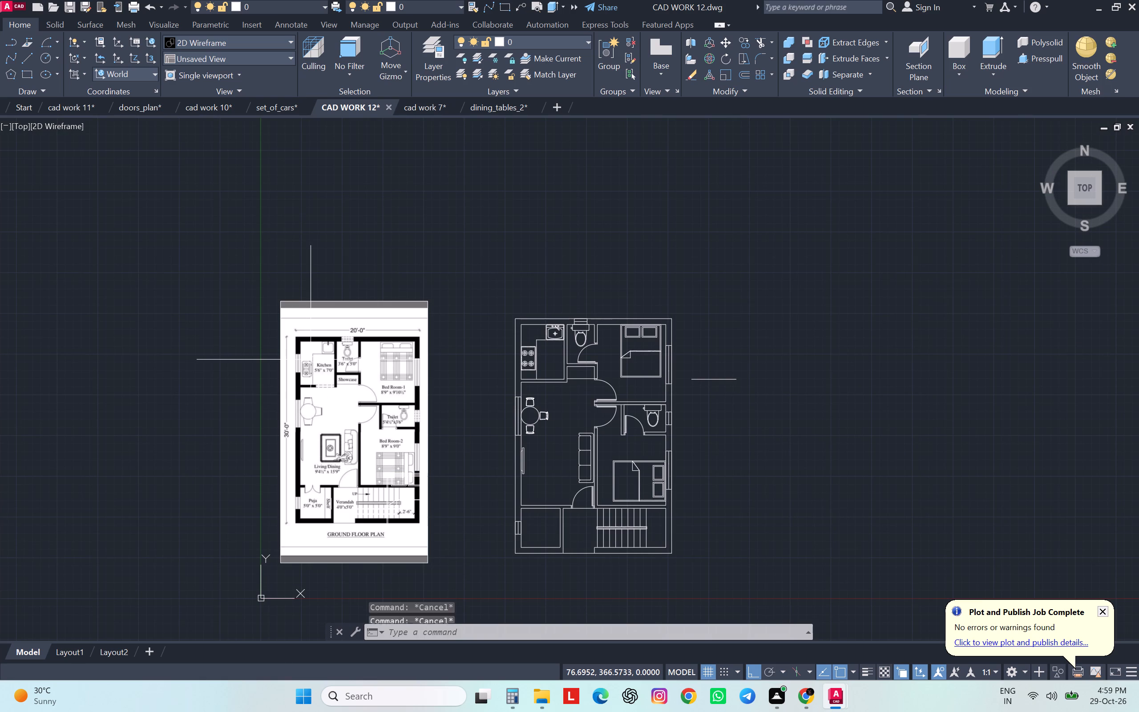
{"action": "key", "text": "Escape"}
{"action": "key", "text": "Escape"}
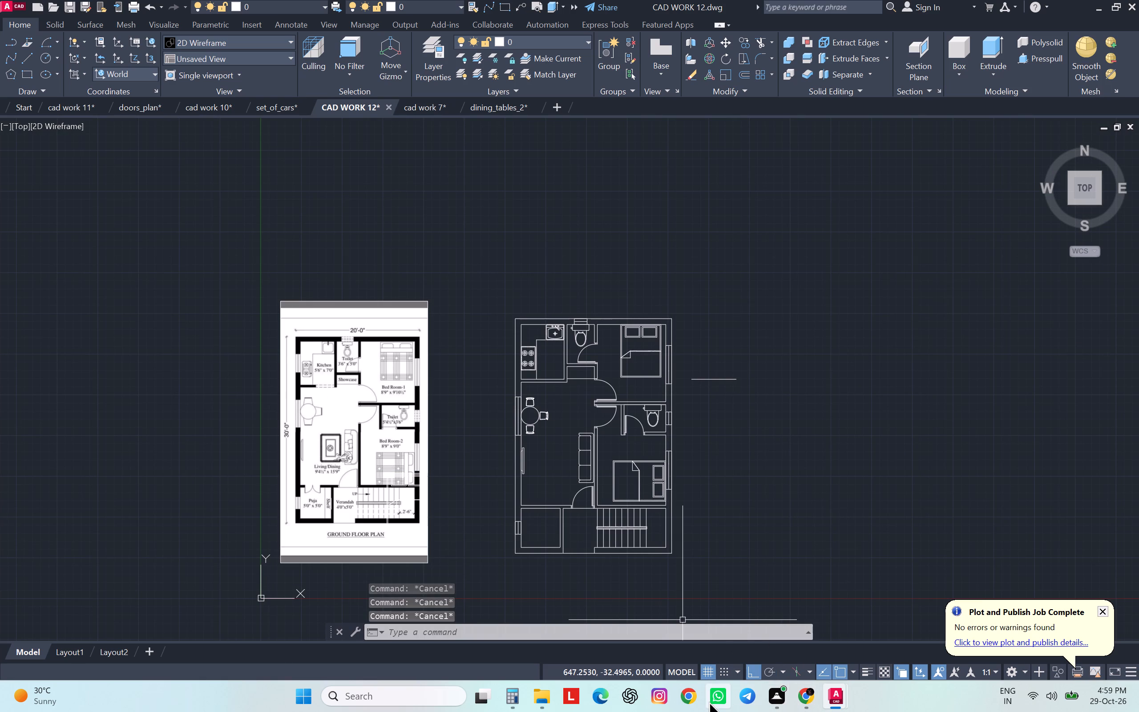
Switch to Chrome and search Google for "what is 90 cm in inches and feet".
{"action": "left_click", "coordinate": [800, 698]}
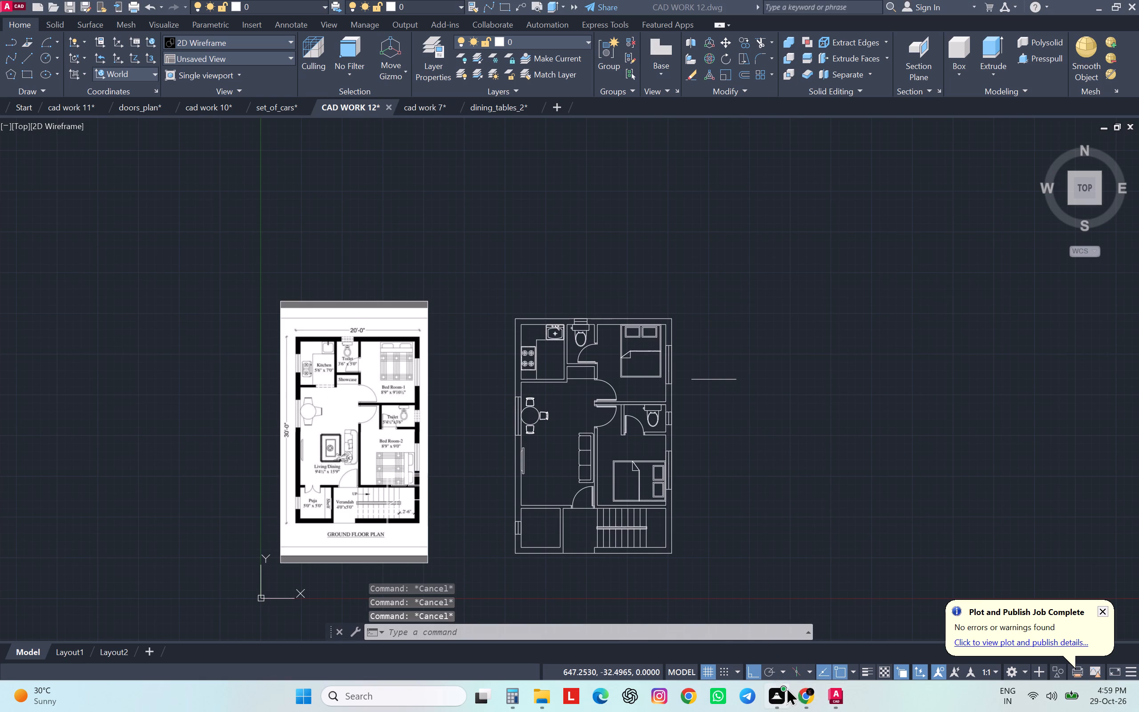
{"action": "left_click", "coordinate": [800, 697]}
{"action": "left_click", "coordinate": [807, 699]}
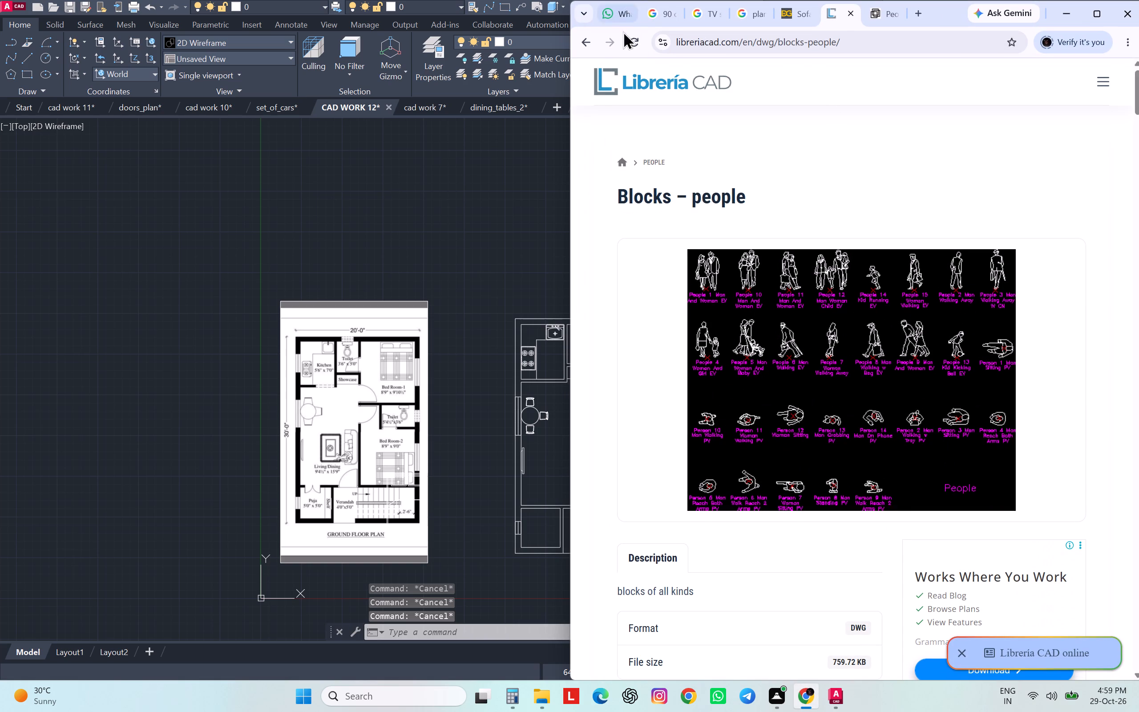
{"action": "left_click", "coordinate": [643, 7]}
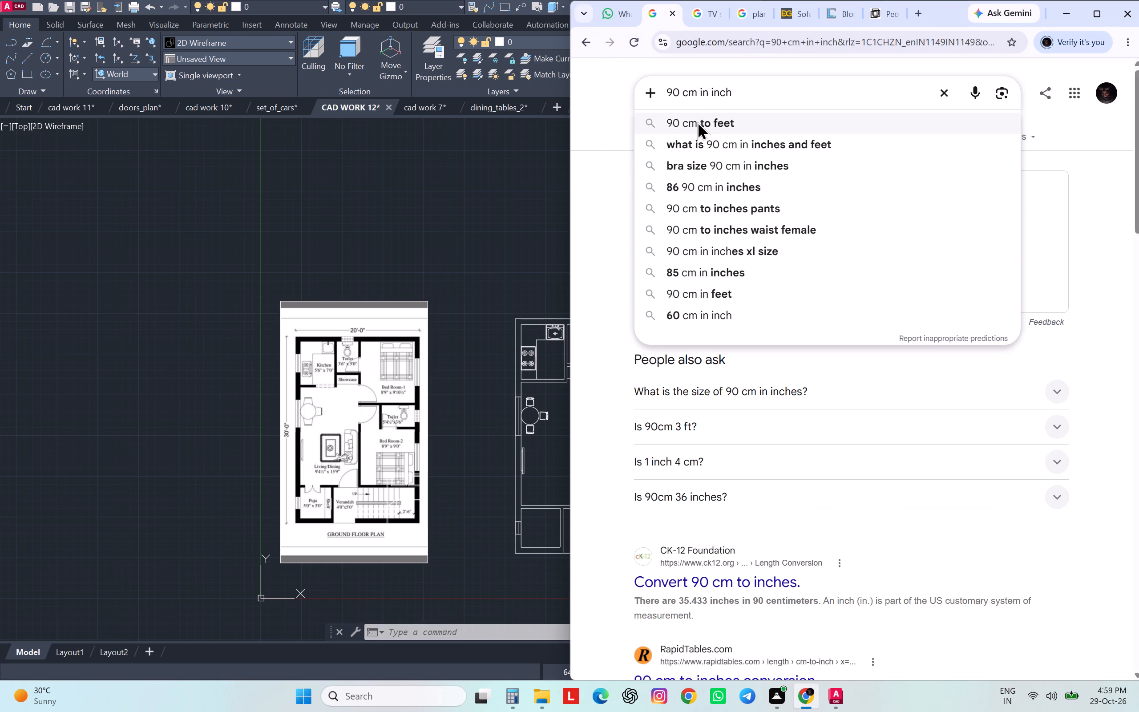
{"action": "left_click", "coordinate": [697, 146]}
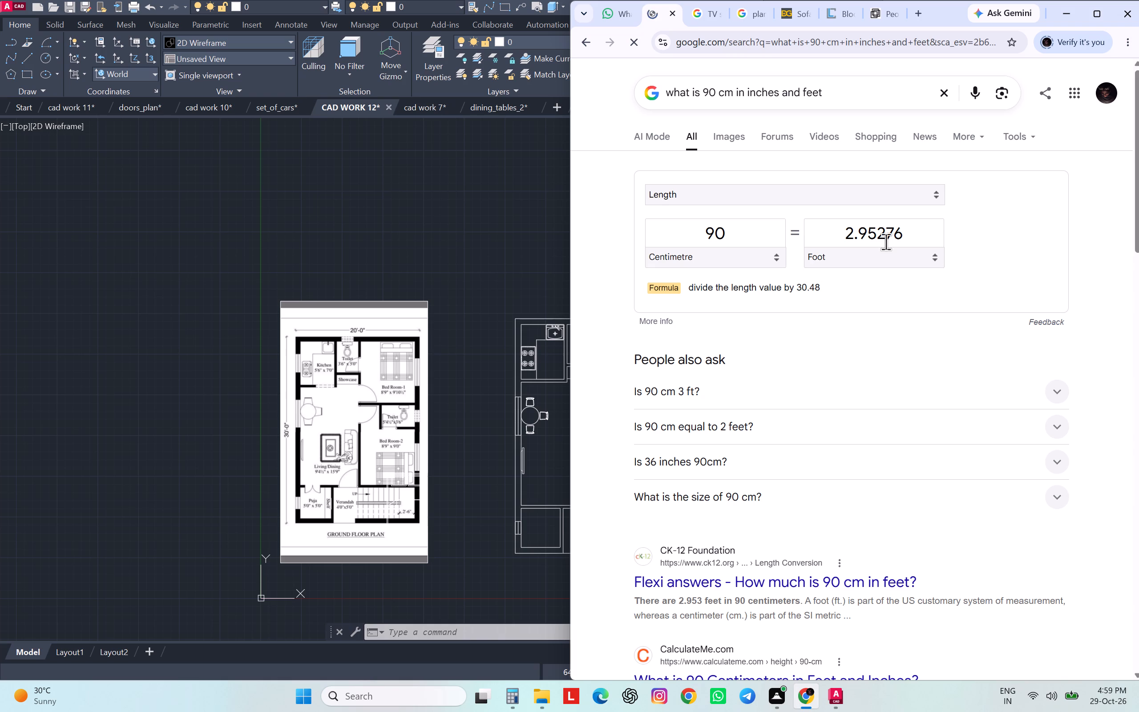
Convert 100 centimetres to inches in the Google length converter, then return to the AutoCAD drawing.
{"action": "left_click", "coordinate": [933, 256]}
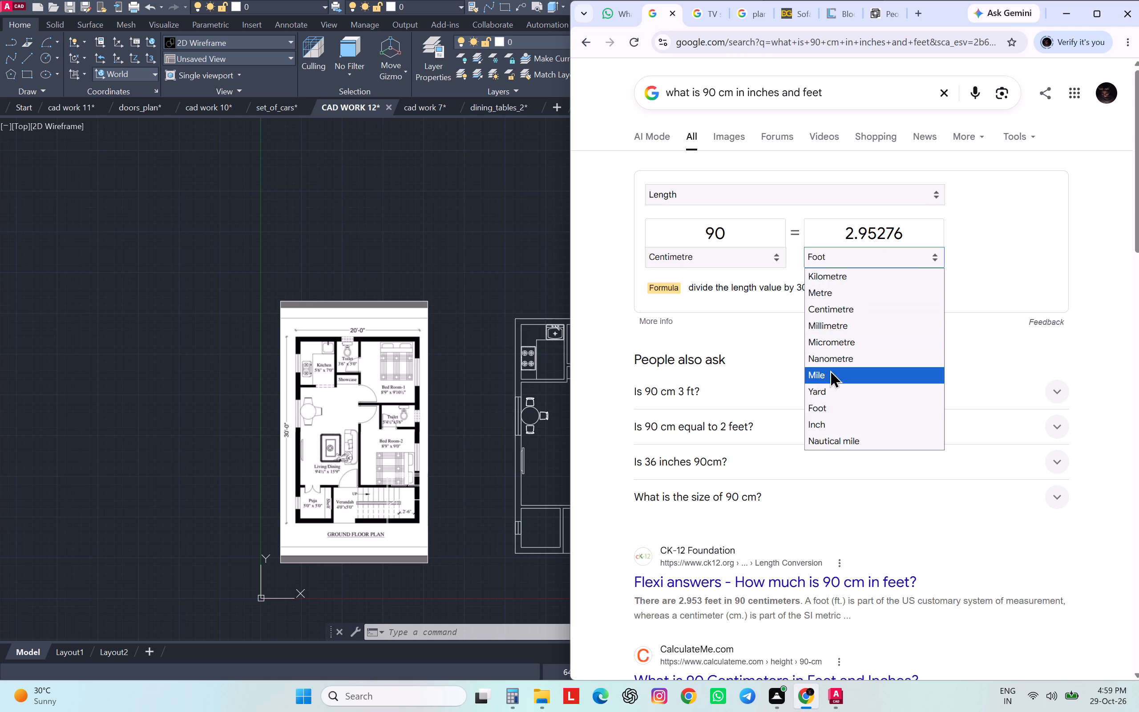
{"action": "left_click", "coordinate": [823, 424]}
{"action": "left_click_drag", "start_coordinate": [745, 224], "coordinate": [717, 227]}
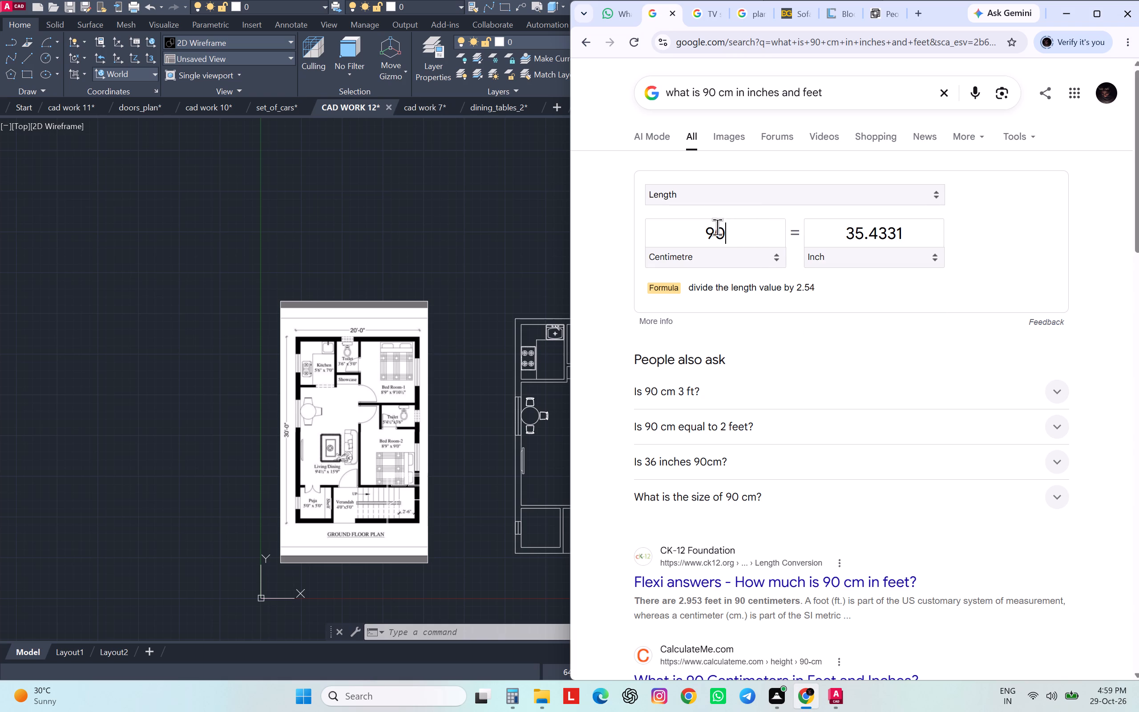
{"action": "left_click_drag", "start_coordinate": [717, 227], "coordinate": [650, 241]}
{"action": "type", "text": "100"}
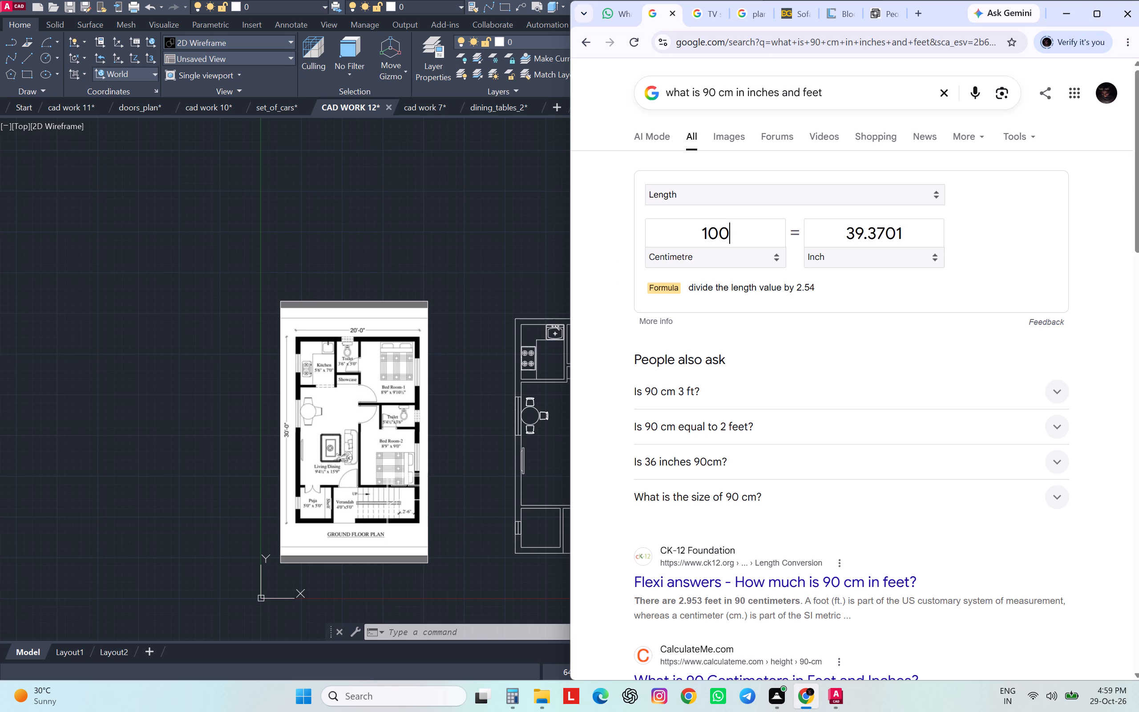
{"action": "left_click", "coordinate": [1072, 10]}
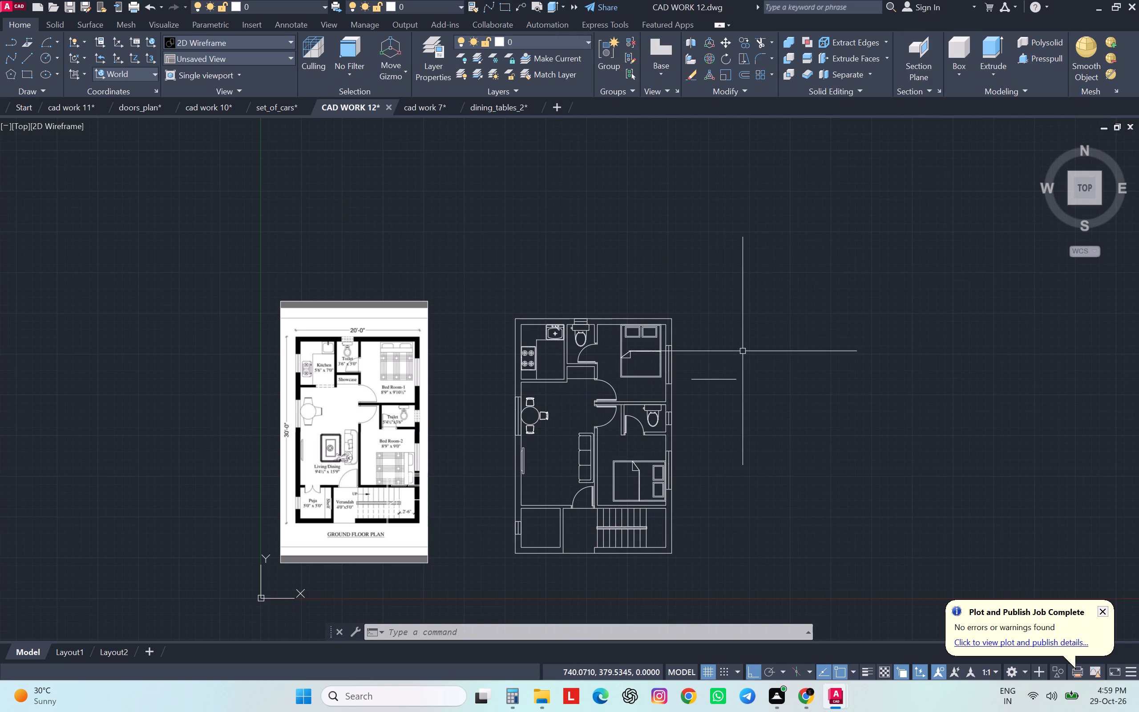
Draw a rectangle 9 wide and 39.37 high in the empty space northeast of the drawn plan.
{"action": "type", "text": "rec"}
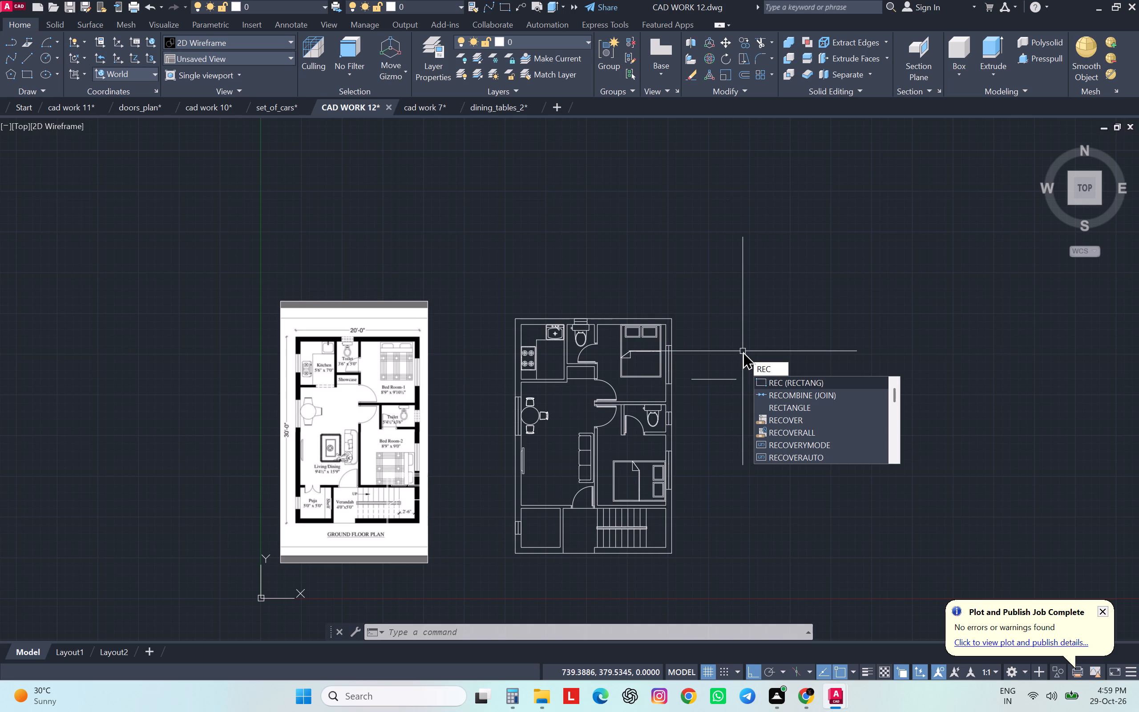
{"action": "key", "text": "space"}
{"action": "left_click", "coordinate": [776, 299]}
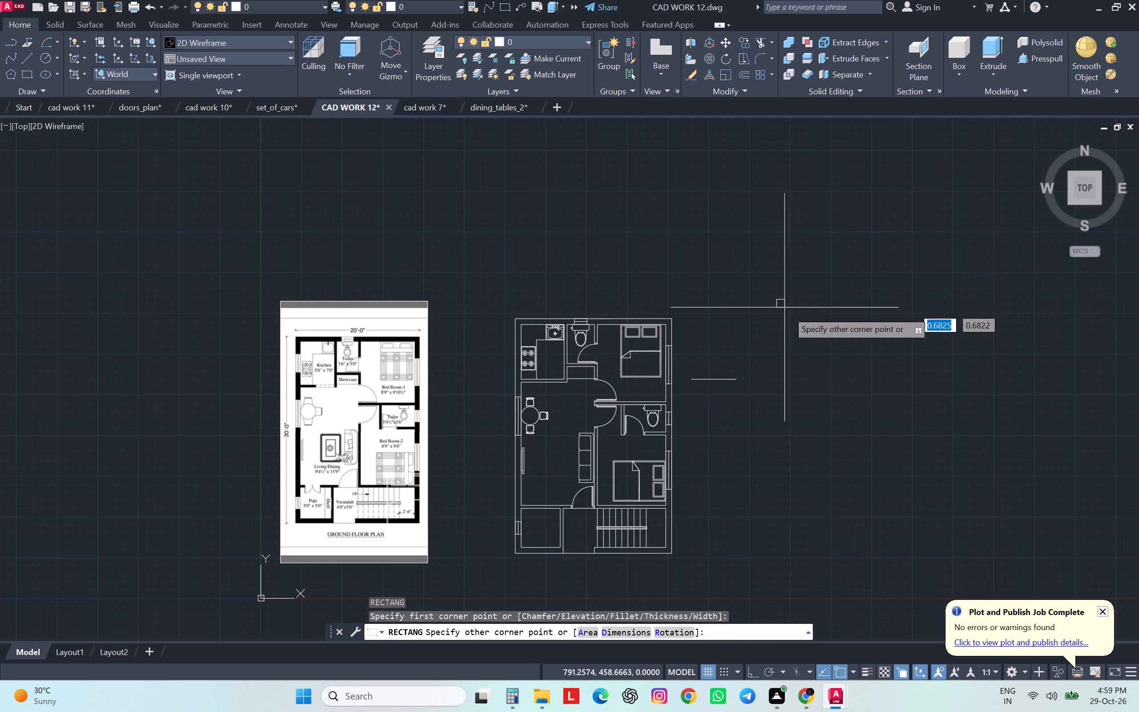
{"action": "key", "text": "9"}
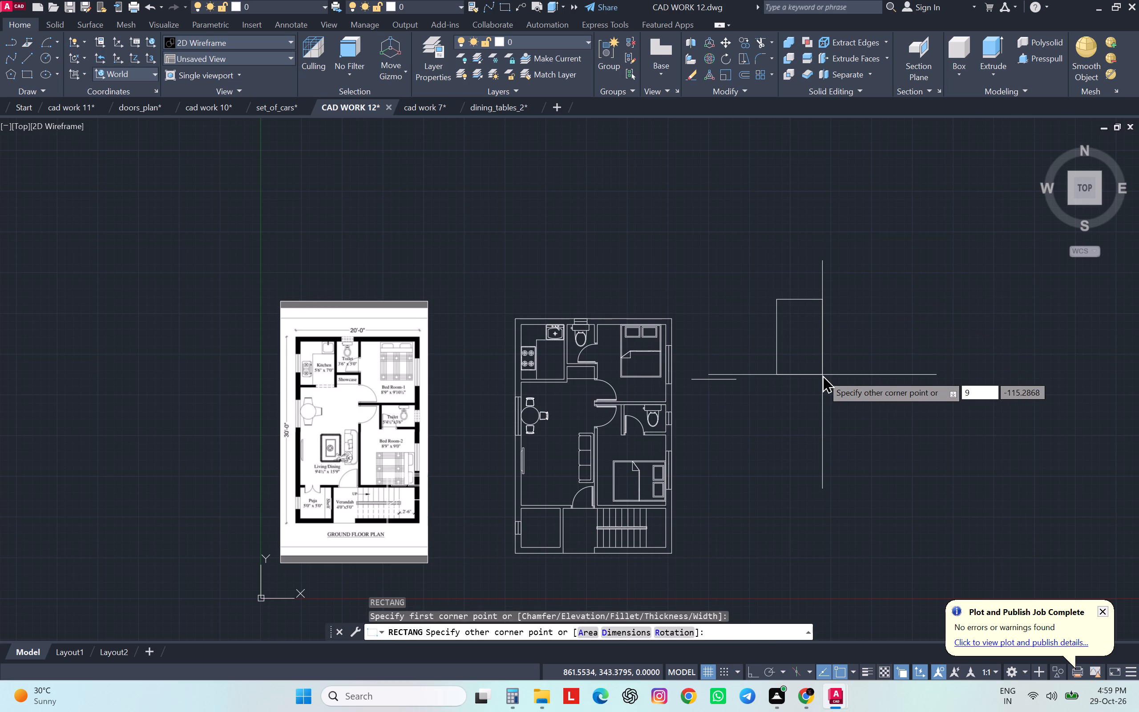
{"action": "type", "text": ",39.37"}
{"action": "key", "text": "Return"}
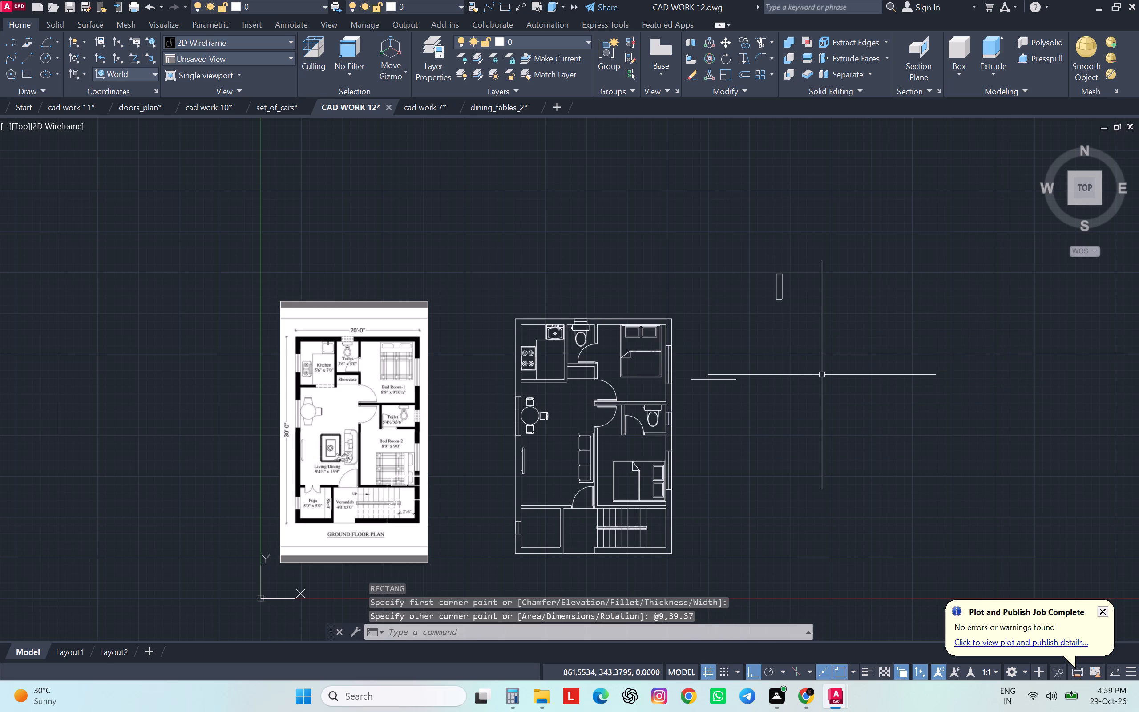
Draw a vertical centre line through the new rectangle, joining the midpoints of its two short edges.
{"action": "key", "text": "l"}
{"action": "key", "text": "Return"}
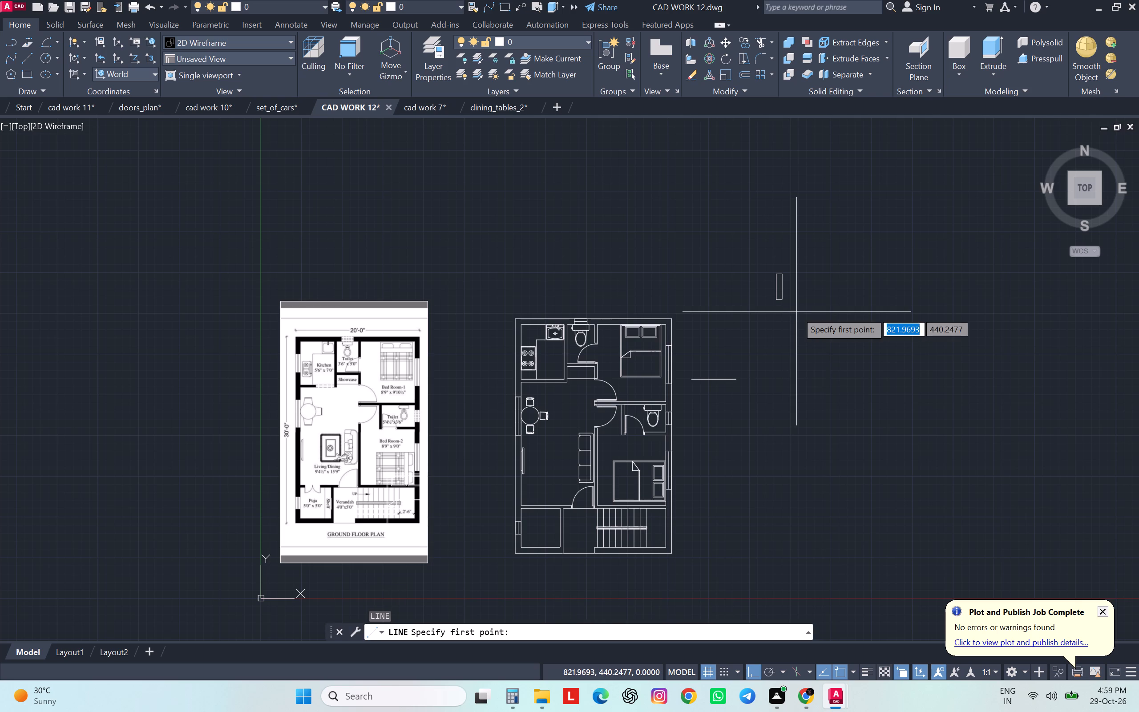
{"action": "scroll", "coordinate": [784, 286], "scroll_direction": "up", "scroll_amount": 5}
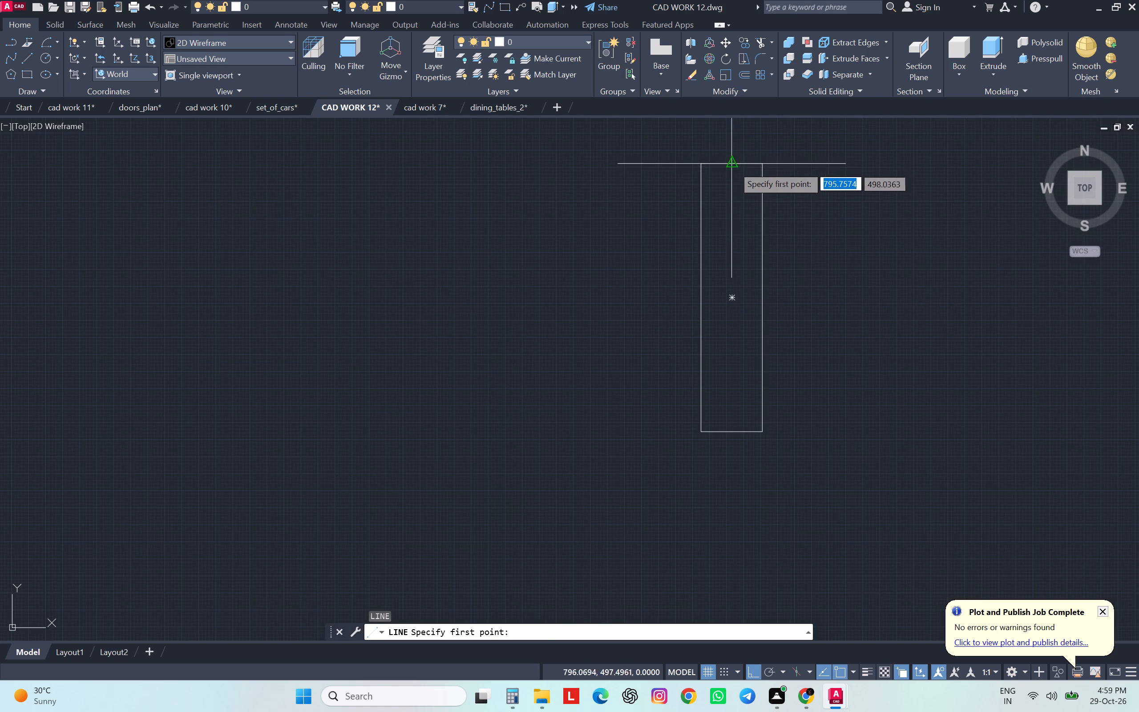
{"action": "left_click", "coordinate": [733, 166]}
{"action": "left_click", "coordinate": [733, 436]}
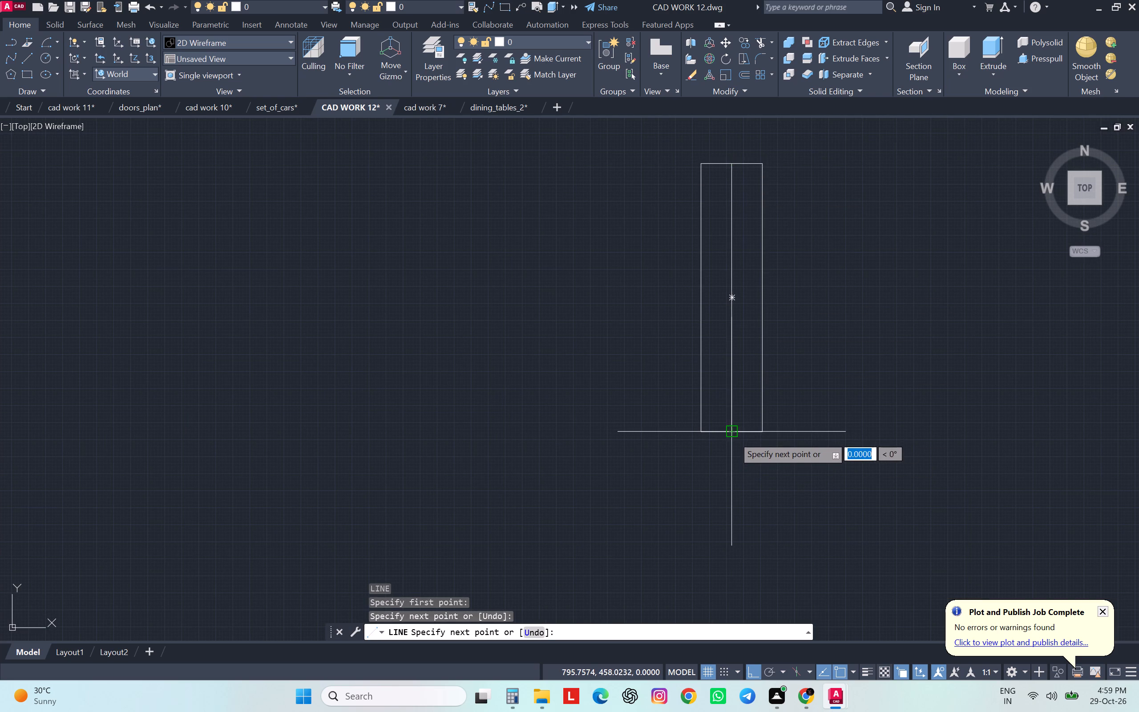
{"action": "key", "text": "Escape"}
Make a block named w2 from the rectangle and its centre line.
{"action": "left_click", "coordinate": [784, 136]}
{"action": "left_click", "coordinate": [623, 485]}
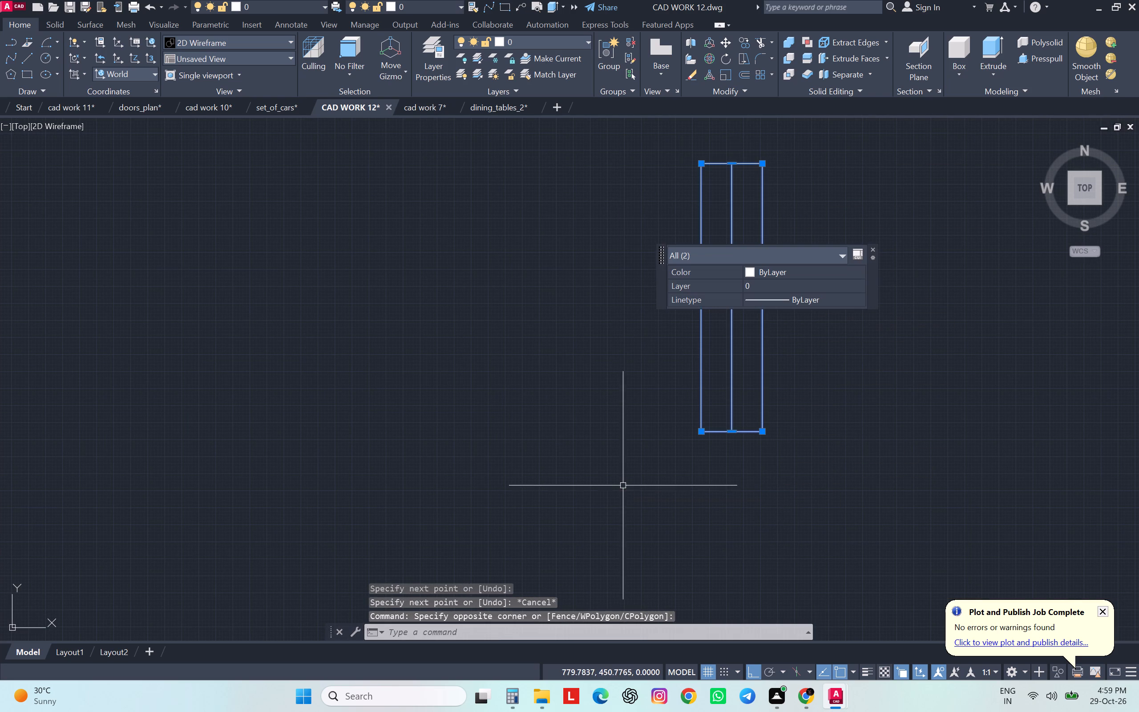
{"action": "key", "text": "b"}
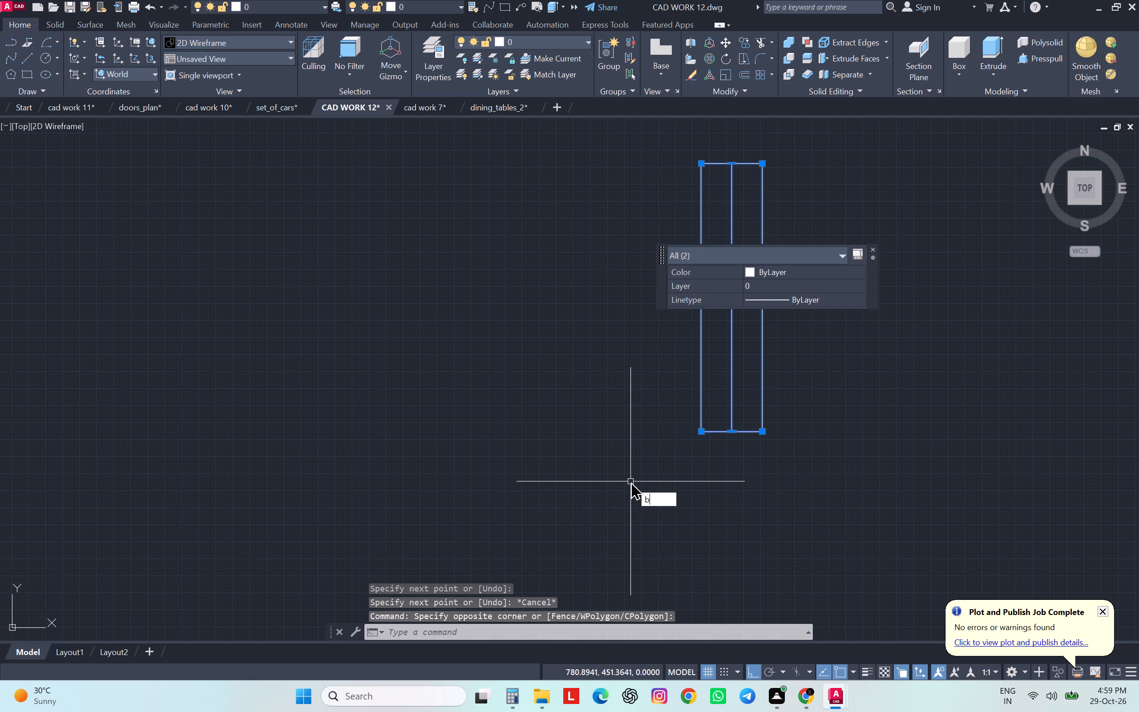
{"action": "key", "text": "Return"}
{"action": "key", "text": "w"}
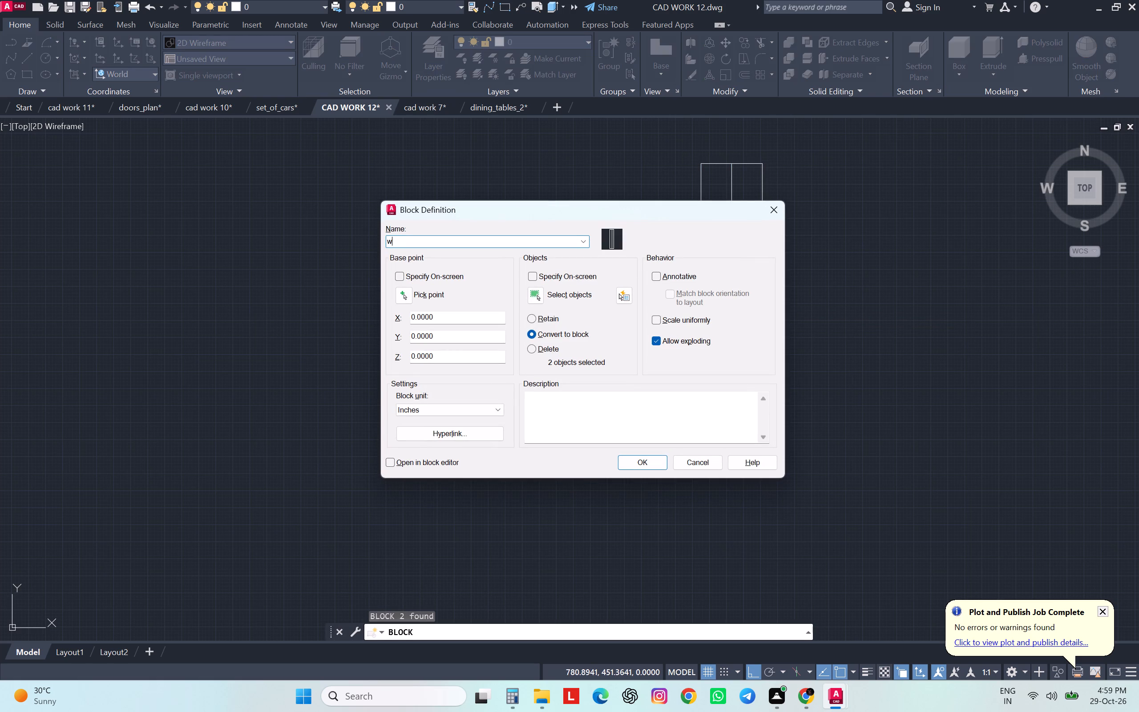
{"action": "key", "text": "2"}
{"action": "key", "text": "Return"}
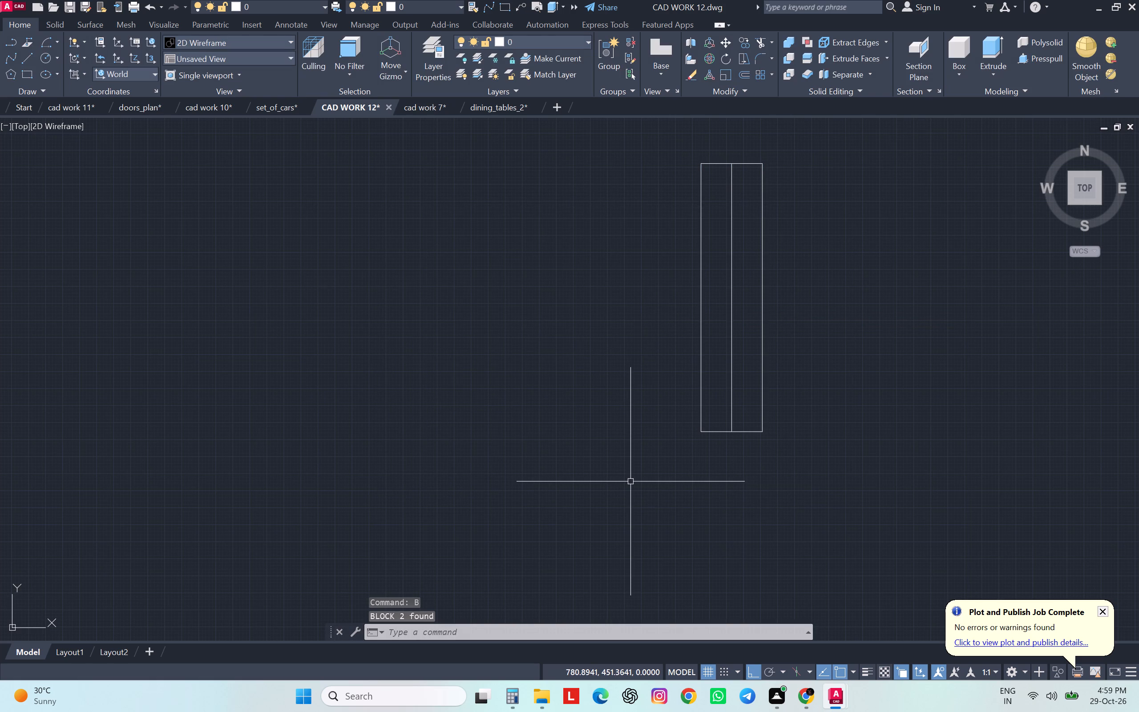
Move the w2 window block by the midpoint of its long edge onto the kitchen's west exterior wall, beside the stove.
{"action": "left_click_drag", "start_coordinate": [833, 363], "coordinate": [826, 365]}
{"action": "left_click", "coordinate": [614, 434]}
{"action": "scroll", "coordinate": [614, 435], "scroll_direction": "down", "scroll_amount": 3}
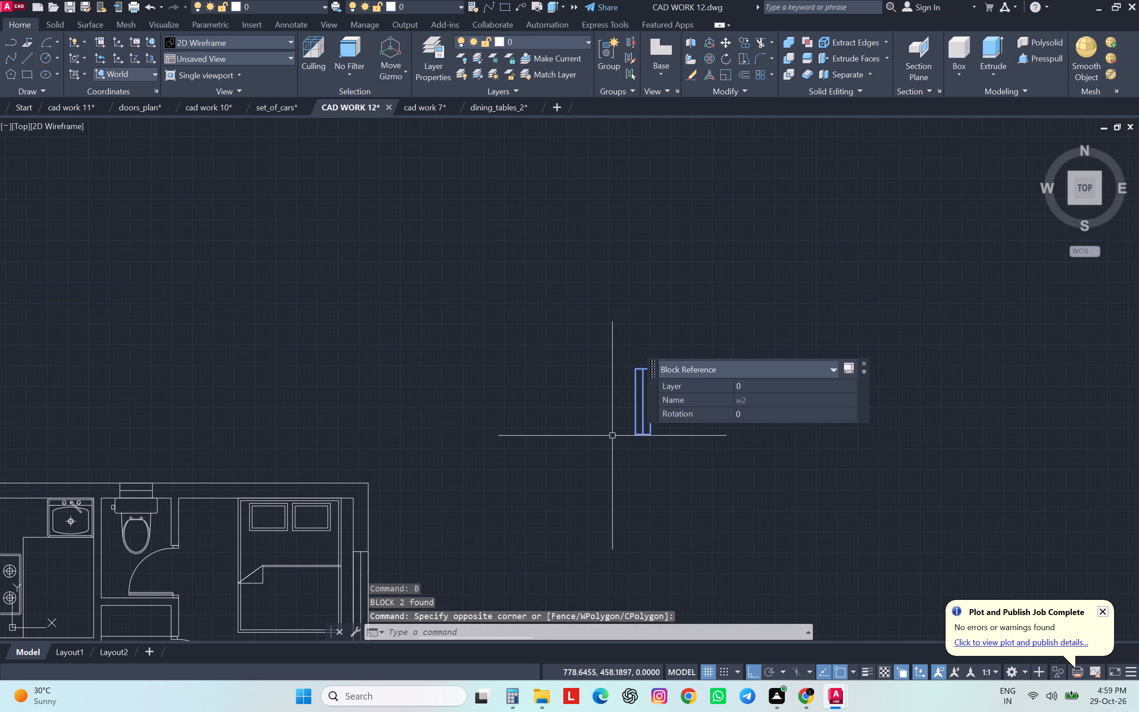
{"action": "middle_click_drag", "start_coordinate": [555, 451], "coordinate": [812, 336]}
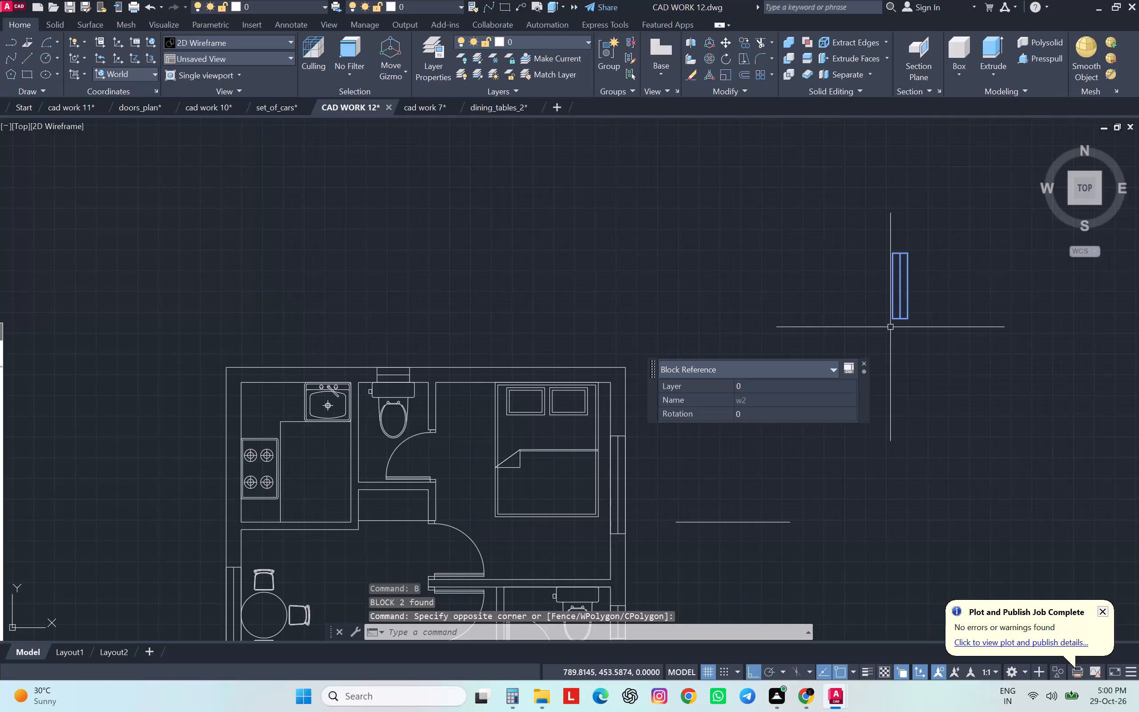
{"action": "key", "text": "m"}
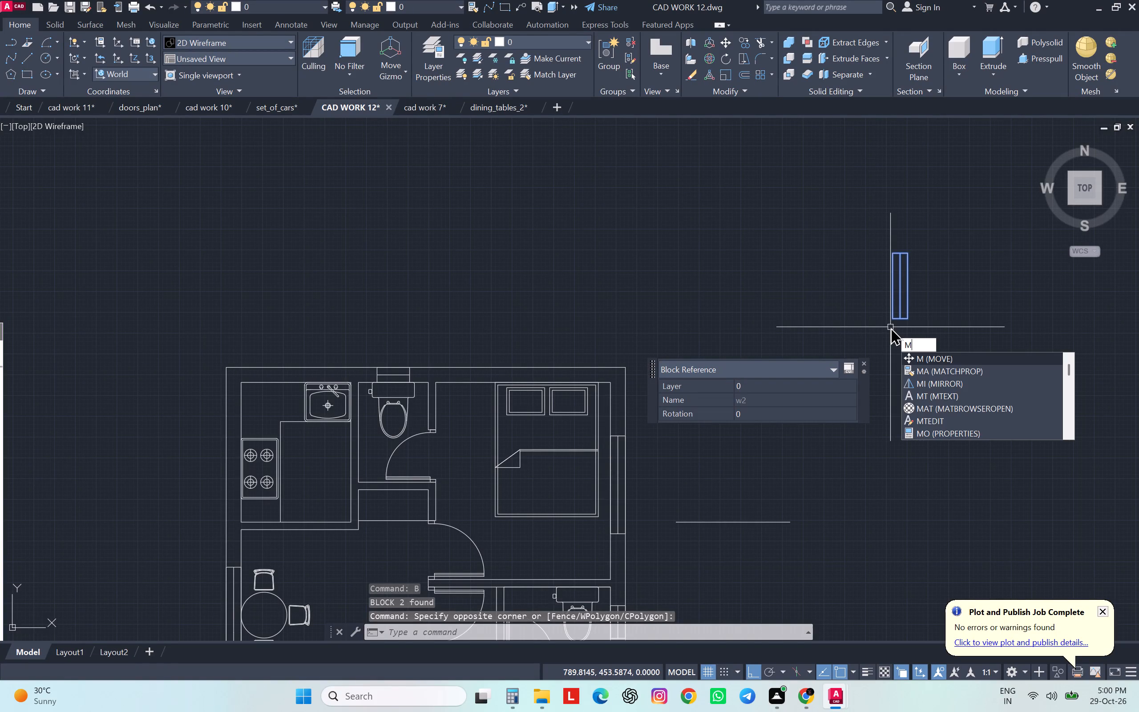
{"action": "key", "text": "Return"}
{"action": "left_click", "coordinate": [908, 287]}
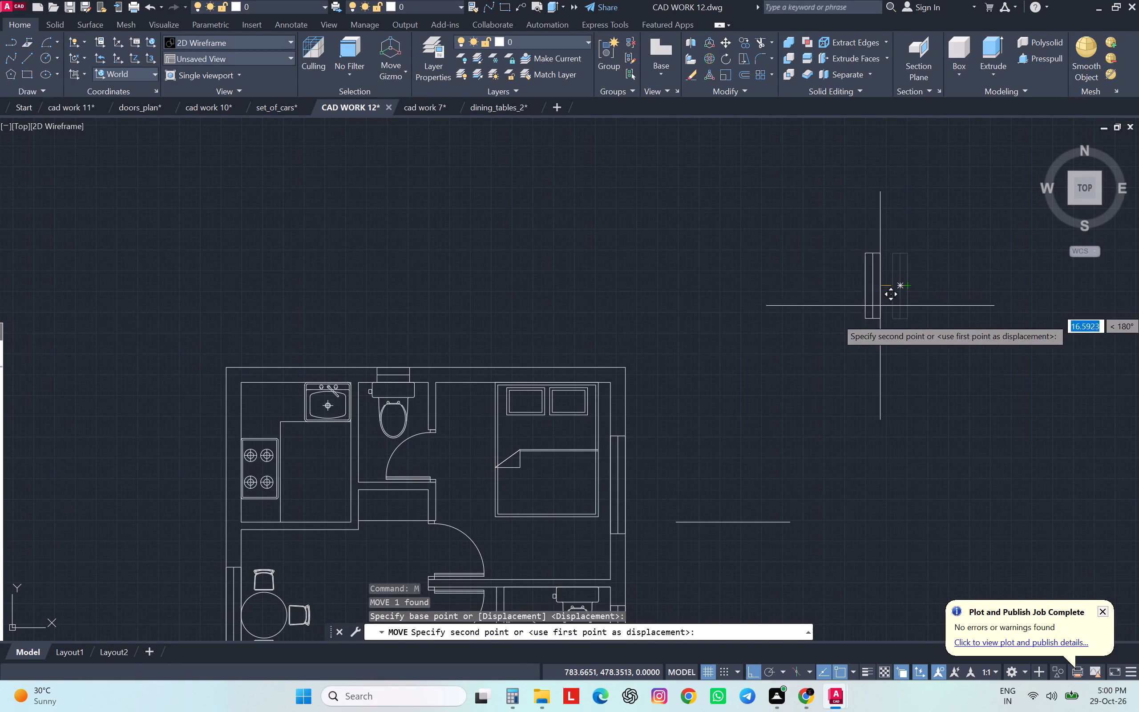
{"action": "left_click", "coordinate": [238, 449]}
{"action": "scroll", "coordinate": [699, 316], "scroll_direction": "down", "scroll_amount": 3}
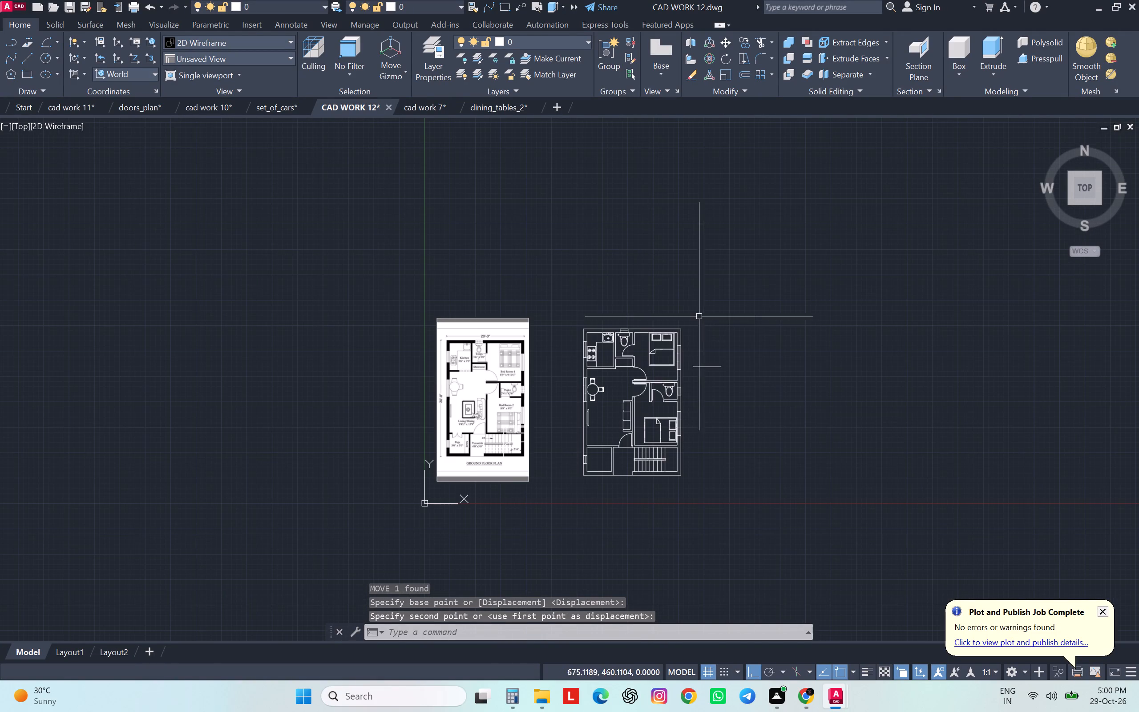
{"action": "scroll", "coordinate": [512, 380], "scroll_direction": "up", "scroll_amount": 1}
{"action": "key", "text": "Escape"}
{"action": "key", "text": "Escape"}
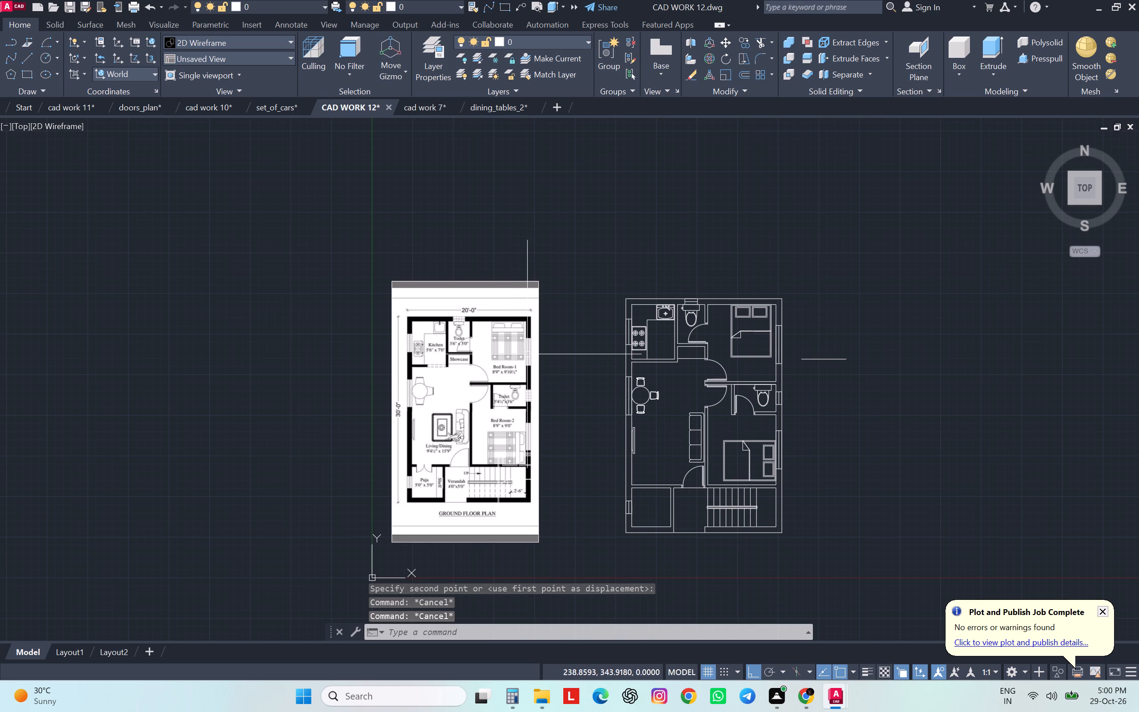
Delete the stray block t lying away from the plan and the leftover horizontal line east of the plan.
{"action": "scroll", "coordinate": [527, 354], "scroll_direction": "down", "scroll_amount": 3}
{"action": "scroll", "coordinate": [580, 397], "scroll_direction": "up", "scroll_amount": 1}
{"action": "middle_click_drag", "start_coordinate": [630, 276], "coordinate": [626, 423]}
{"action": "left_click", "coordinate": [632, 264]}
{"action": "left_click", "coordinate": [440, 301]}
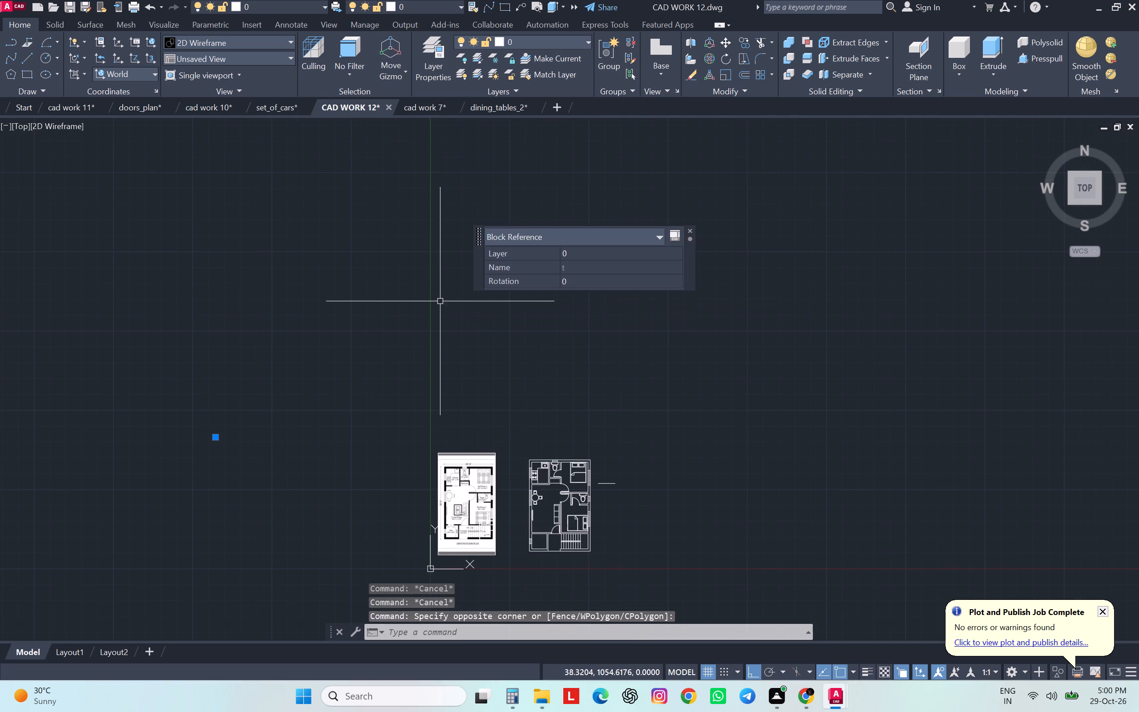
{"action": "key", "text": "Delete"}
{"action": "left_click", "coordinate": [609, 482]}
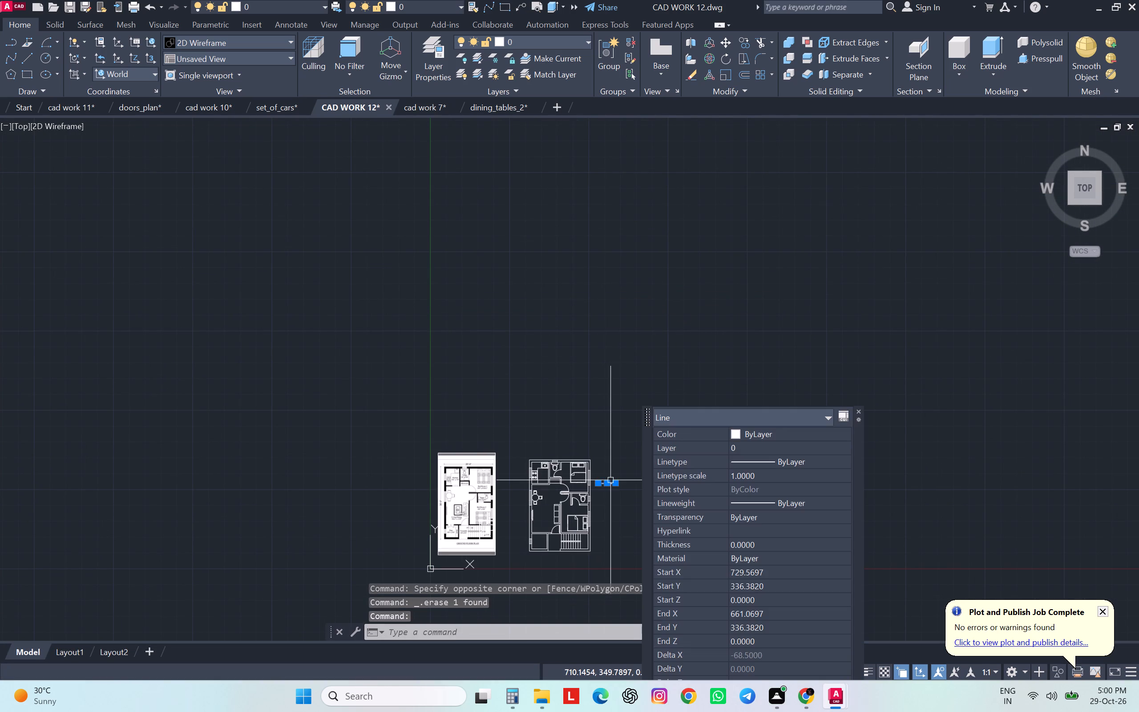
{"action": "key", "text": "Delete"}
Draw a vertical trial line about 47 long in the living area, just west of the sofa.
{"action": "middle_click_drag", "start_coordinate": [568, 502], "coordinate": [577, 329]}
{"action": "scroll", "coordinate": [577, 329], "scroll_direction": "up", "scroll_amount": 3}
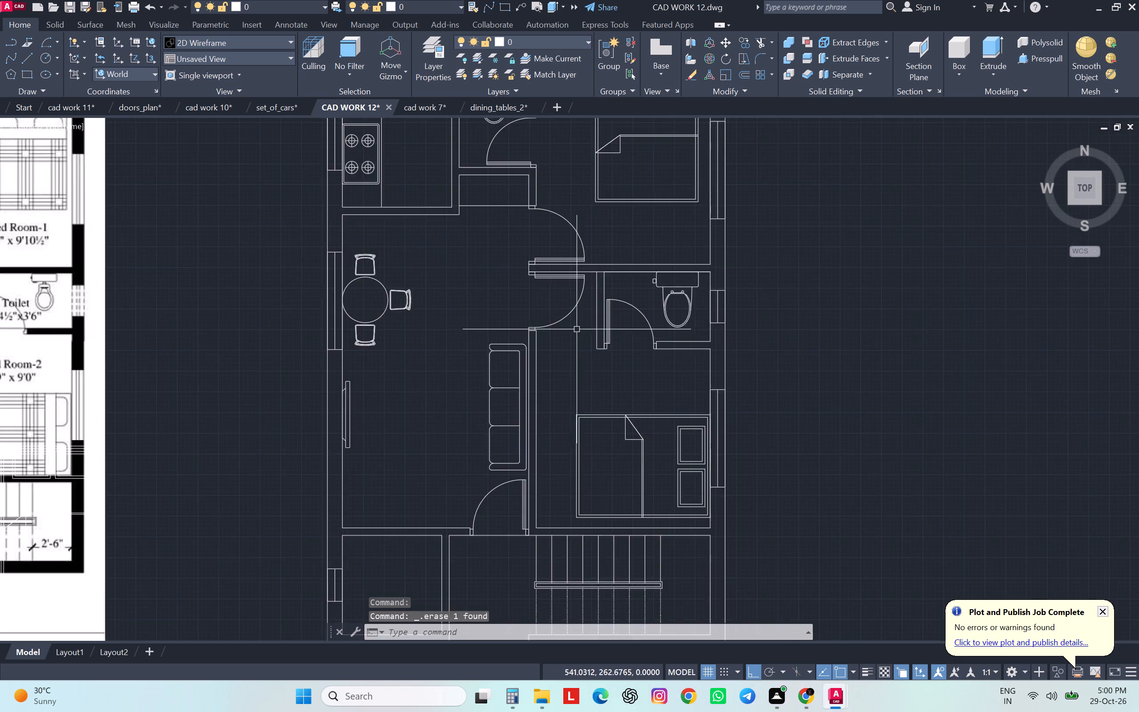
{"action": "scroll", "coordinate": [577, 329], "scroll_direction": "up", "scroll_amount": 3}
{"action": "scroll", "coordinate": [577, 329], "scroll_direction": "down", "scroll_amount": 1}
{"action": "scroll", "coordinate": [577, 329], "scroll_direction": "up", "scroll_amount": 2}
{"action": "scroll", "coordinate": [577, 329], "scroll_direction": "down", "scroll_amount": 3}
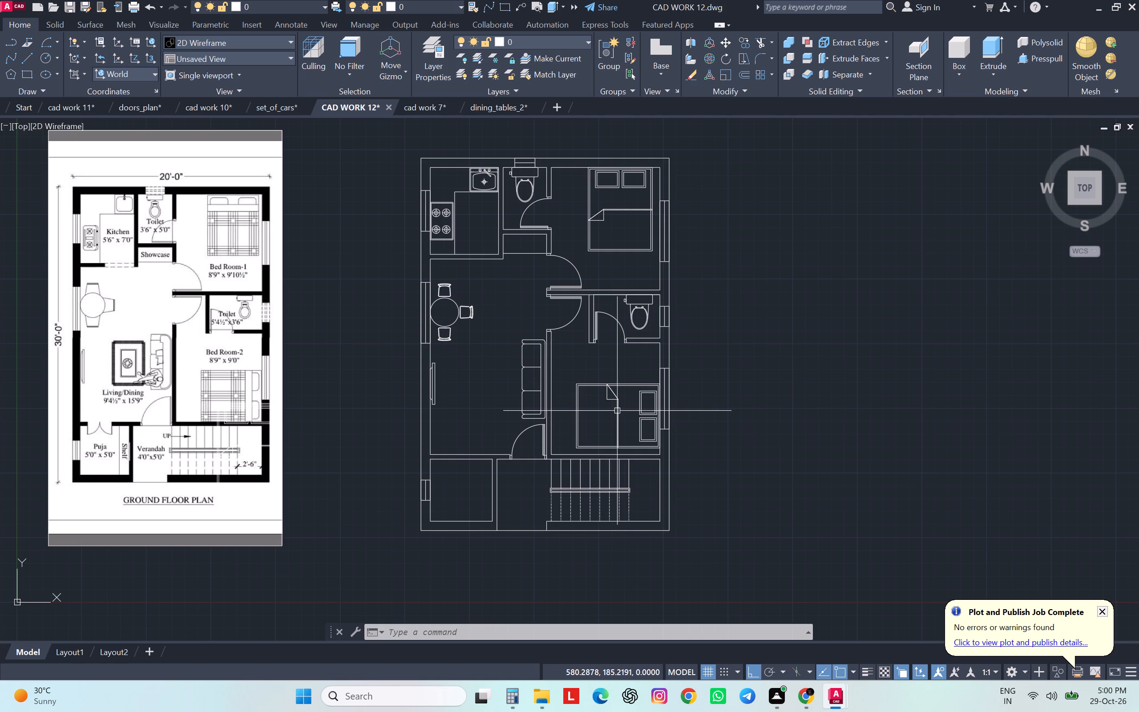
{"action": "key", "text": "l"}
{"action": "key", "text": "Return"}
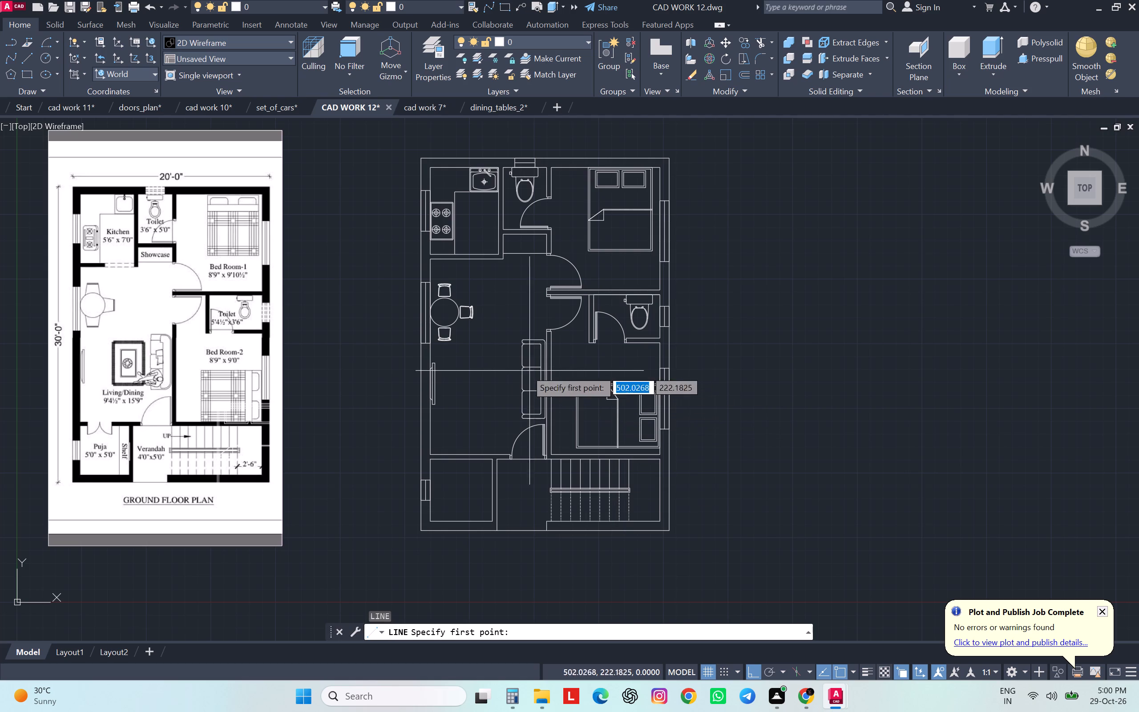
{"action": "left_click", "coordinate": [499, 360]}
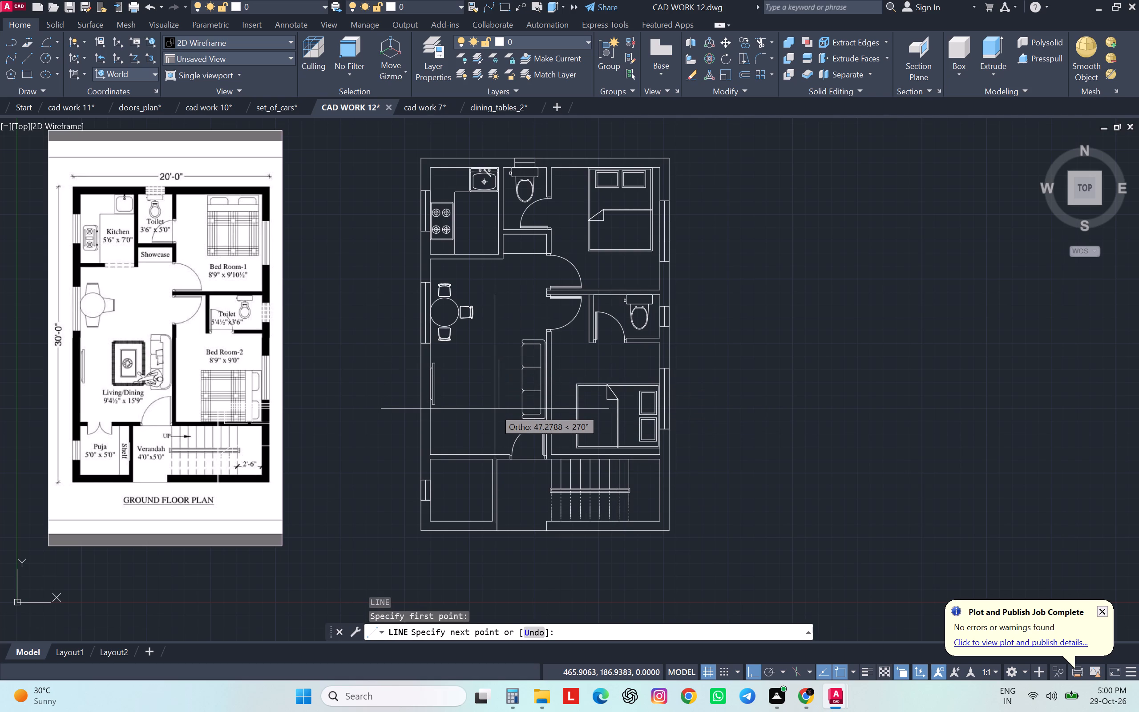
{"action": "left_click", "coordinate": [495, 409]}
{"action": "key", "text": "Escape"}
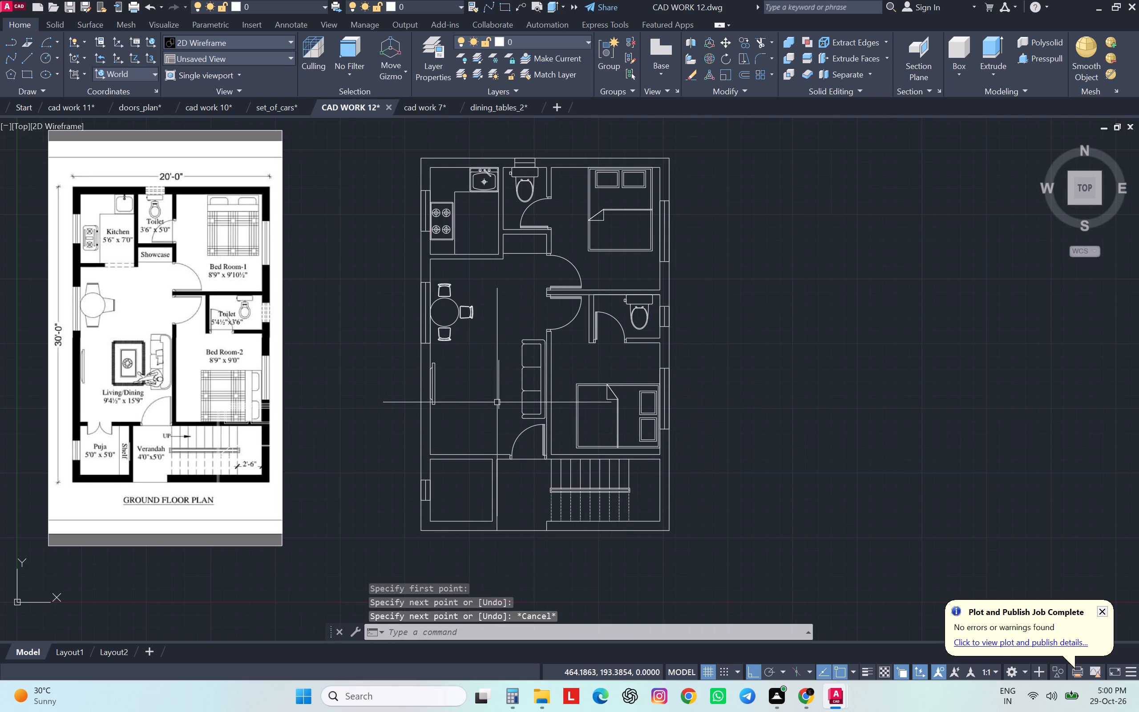
Check the trial line's length with an aligned dimension without placing it.
{"action": "type", "text": "da"}
{"action": "key", "text": "space"}
{"action": "key", "text": "space"}
{"action": "left_click", "coordinate": [497, 402]}
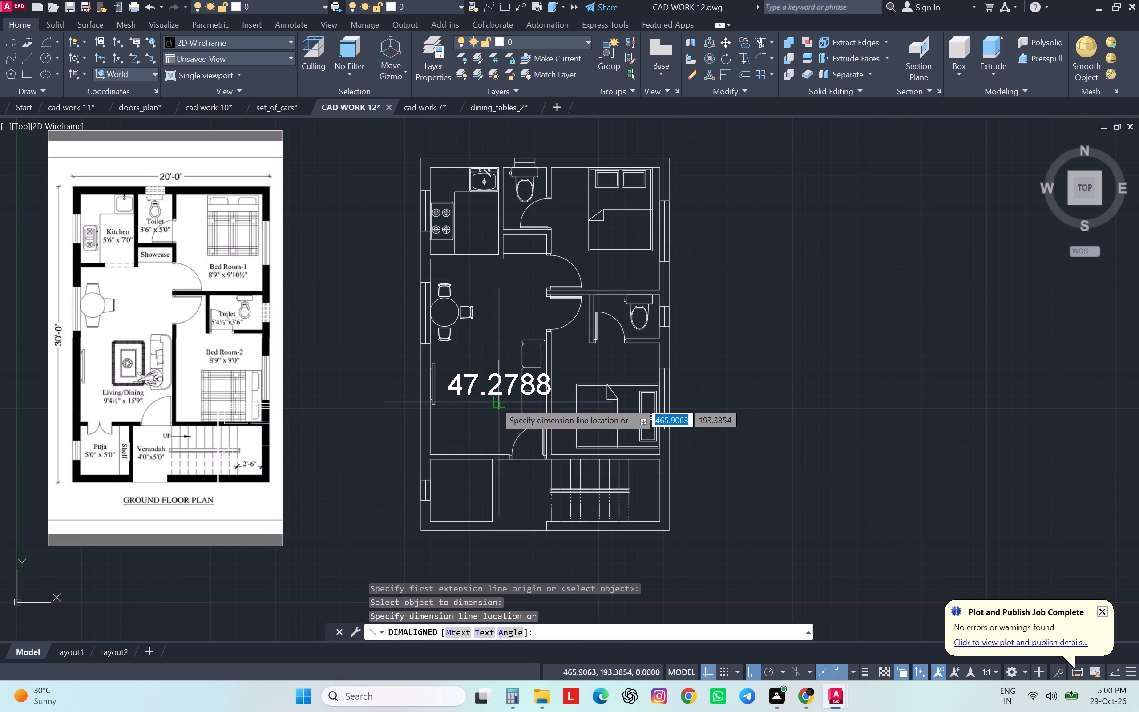
{"action": "key", "text": "Escape"}
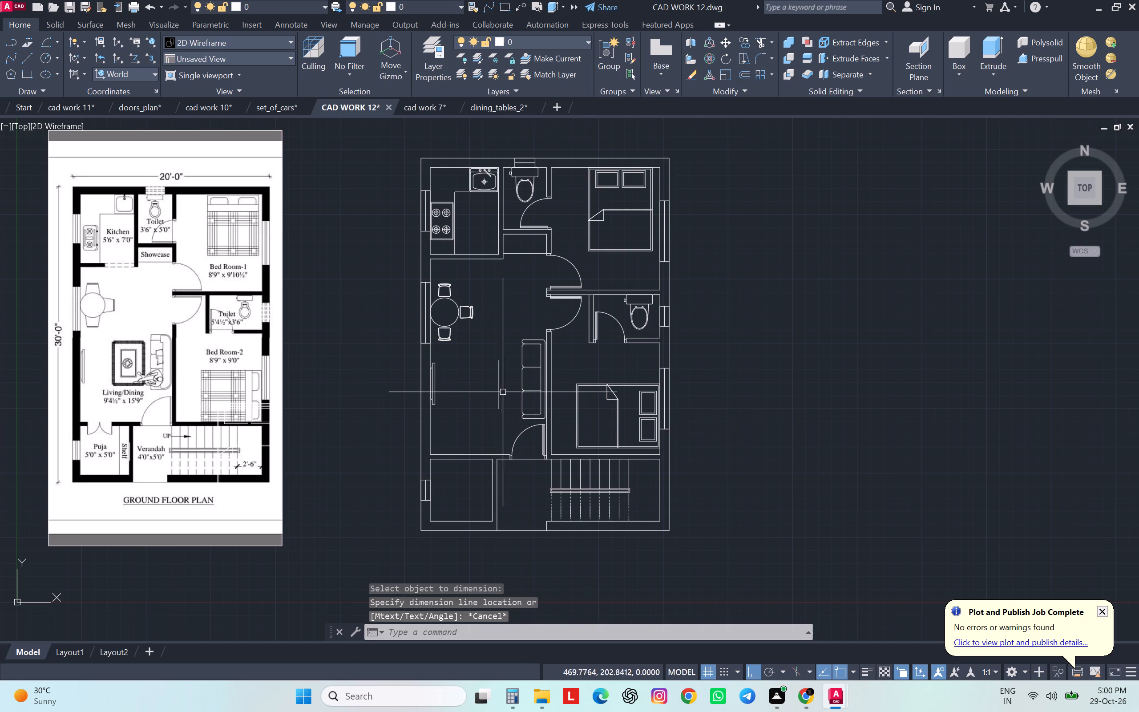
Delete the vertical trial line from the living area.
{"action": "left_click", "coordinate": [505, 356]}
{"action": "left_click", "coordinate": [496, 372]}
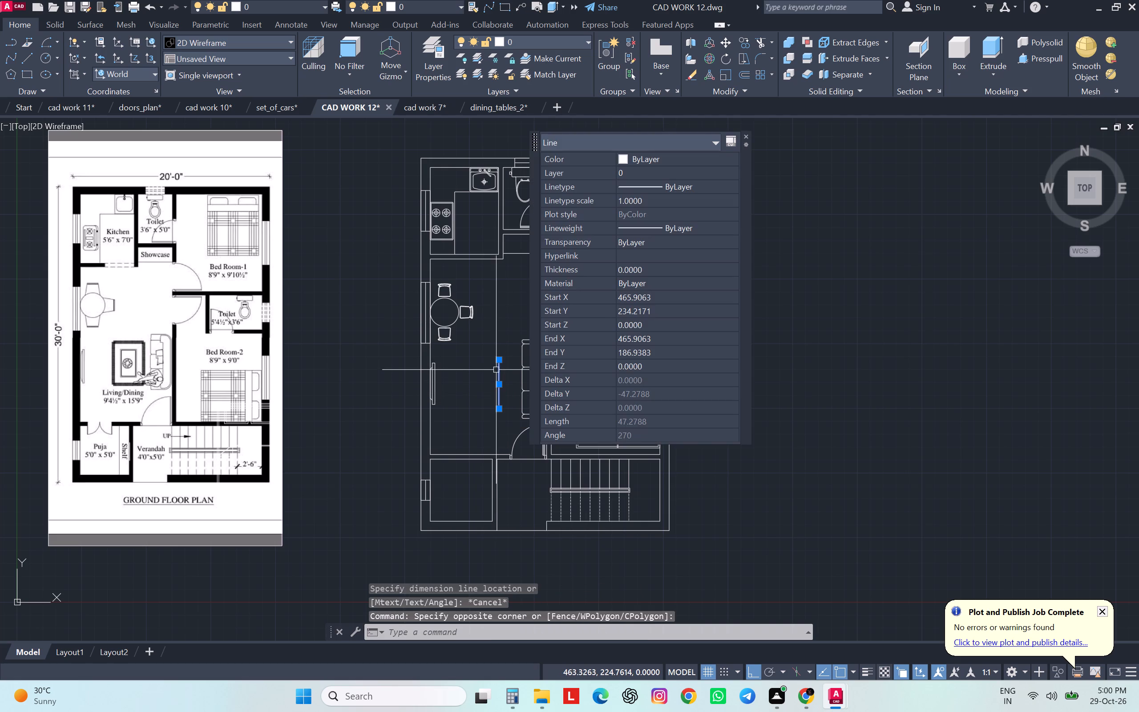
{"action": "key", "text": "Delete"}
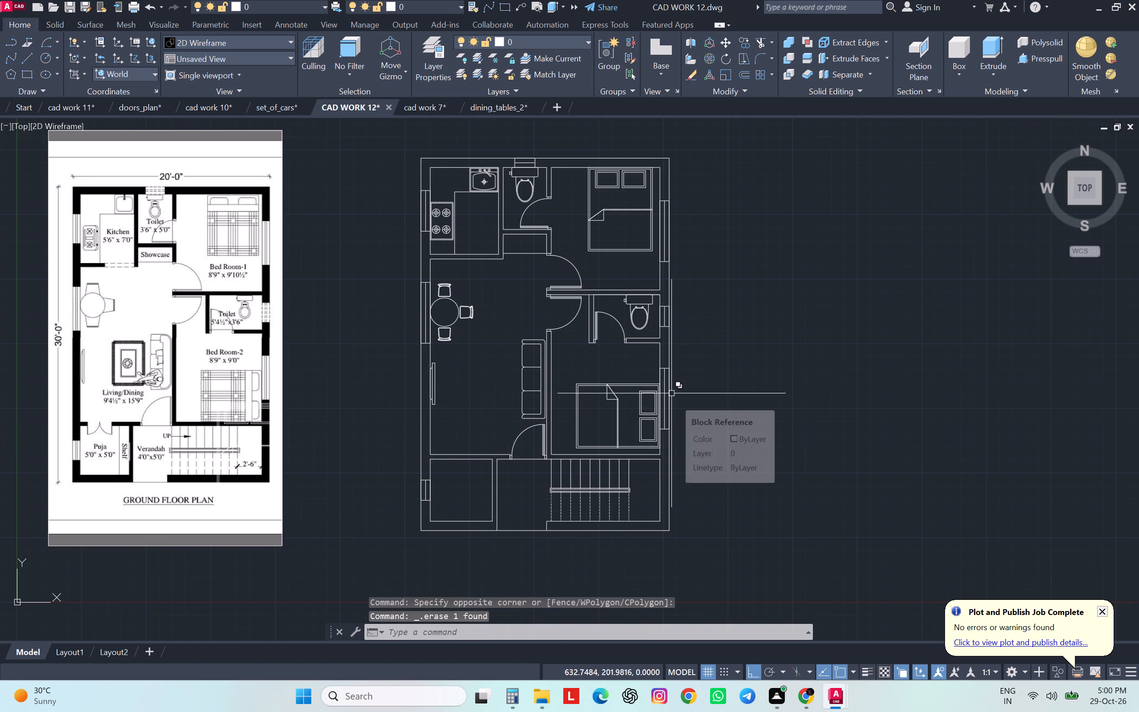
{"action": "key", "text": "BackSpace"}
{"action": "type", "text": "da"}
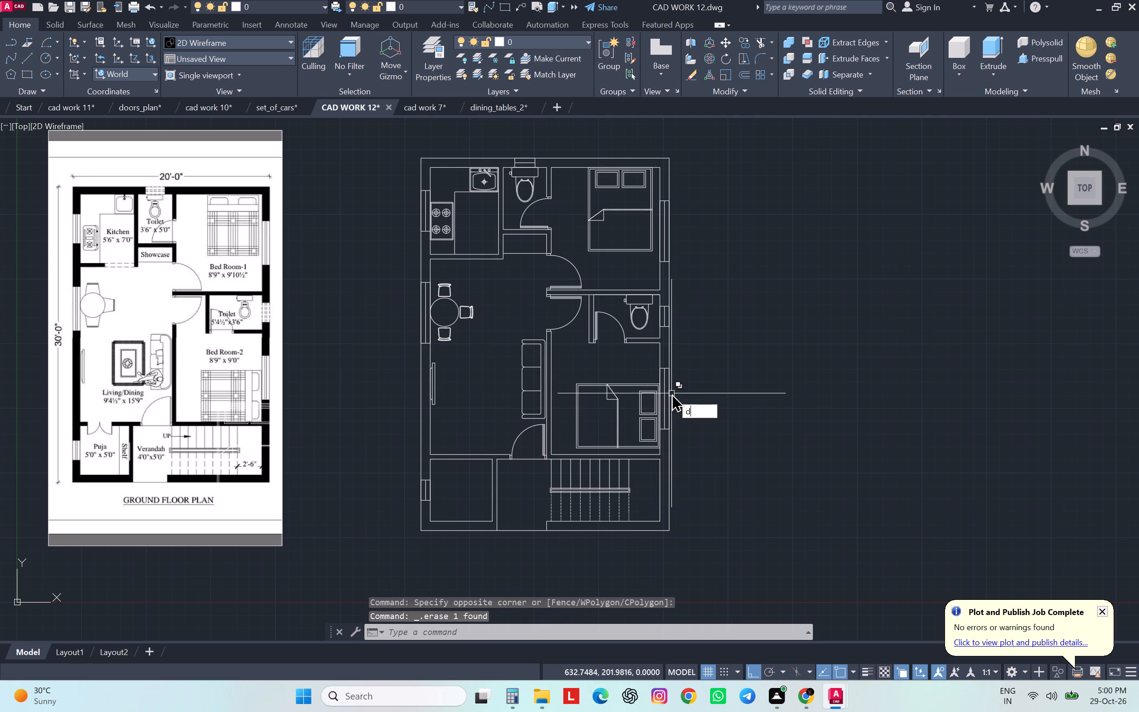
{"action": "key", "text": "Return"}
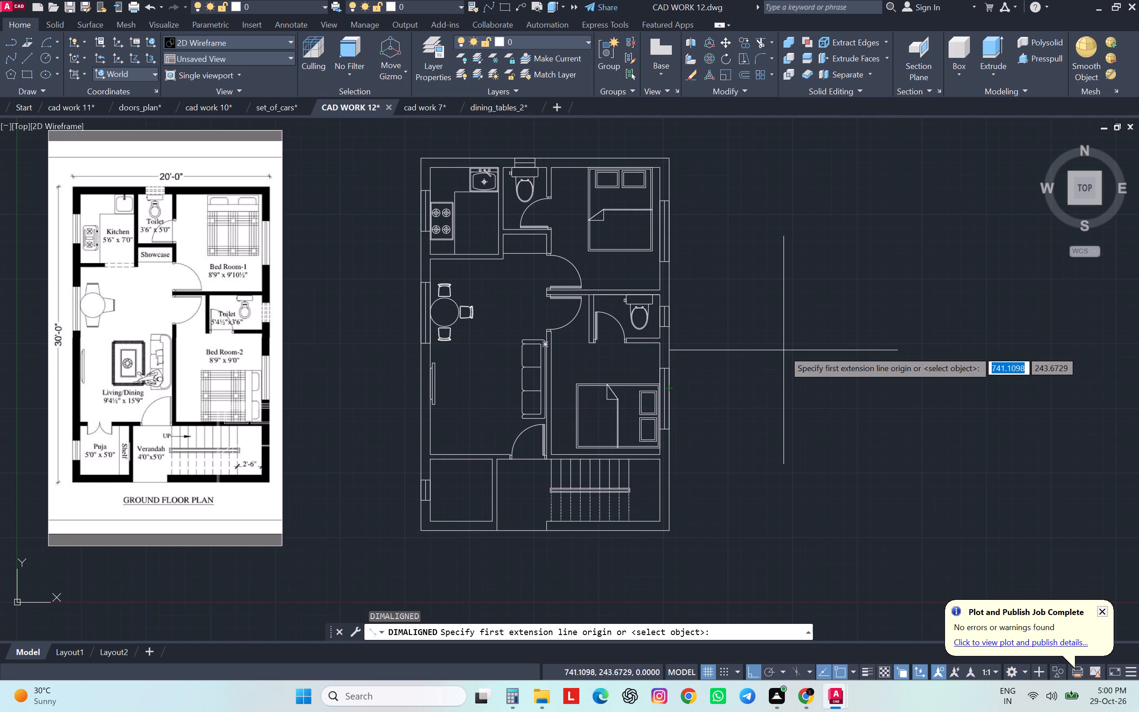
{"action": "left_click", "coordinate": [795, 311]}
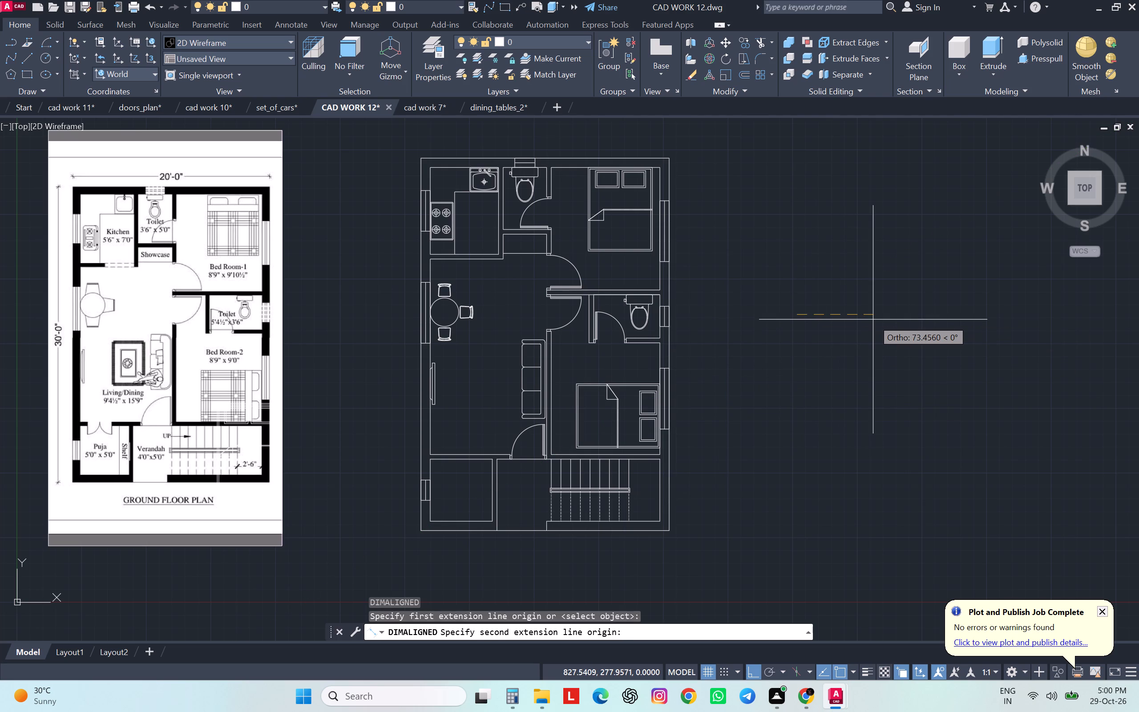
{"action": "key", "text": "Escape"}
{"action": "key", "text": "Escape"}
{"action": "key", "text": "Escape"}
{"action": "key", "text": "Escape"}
Draw a 30 by 45 rectangle in the empty space east of the floor plan.
{"action": "type", "text": "rec"}
{"action": "key", "text": "space"}
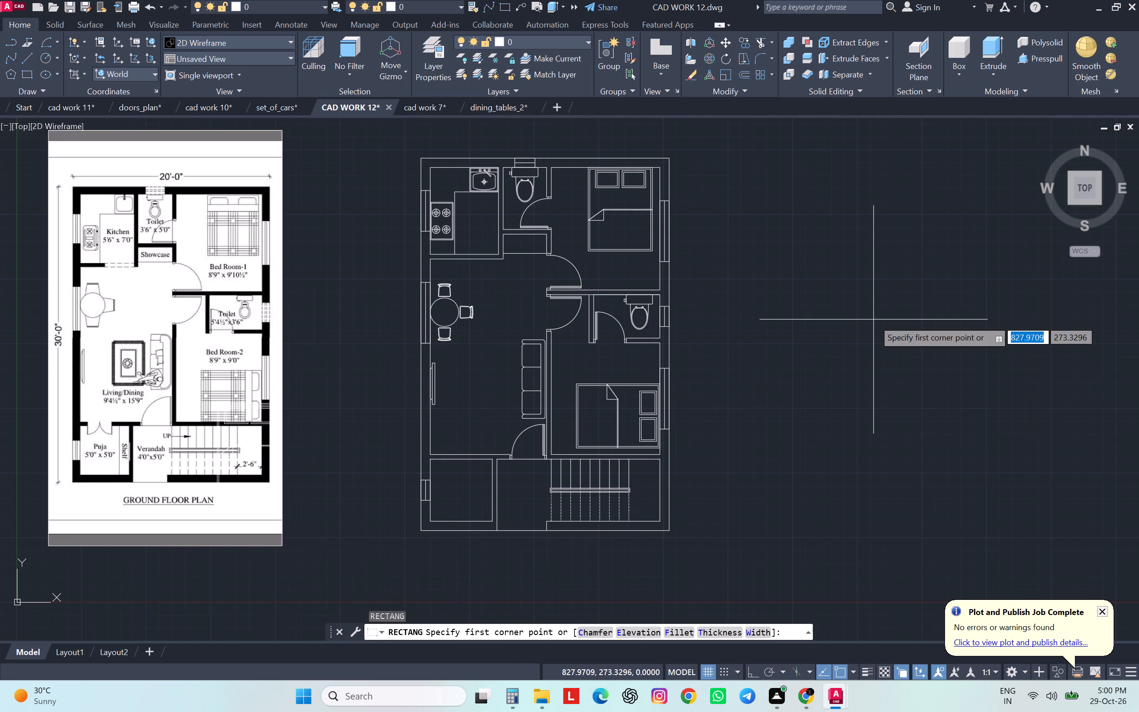
{"action": "left_click", "coordinate": [873, 320]}
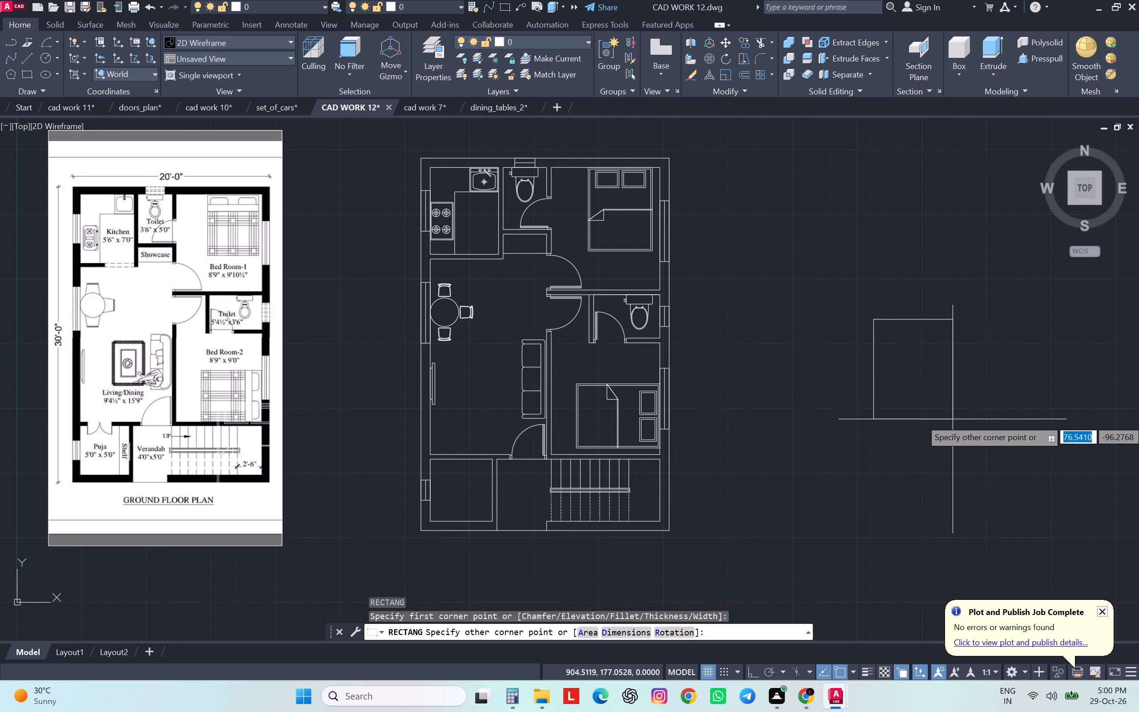
{"action": "key", "text": "3"}
{"action": "type", "text": "0,45"}
{"action": "key", "text": "Return"}
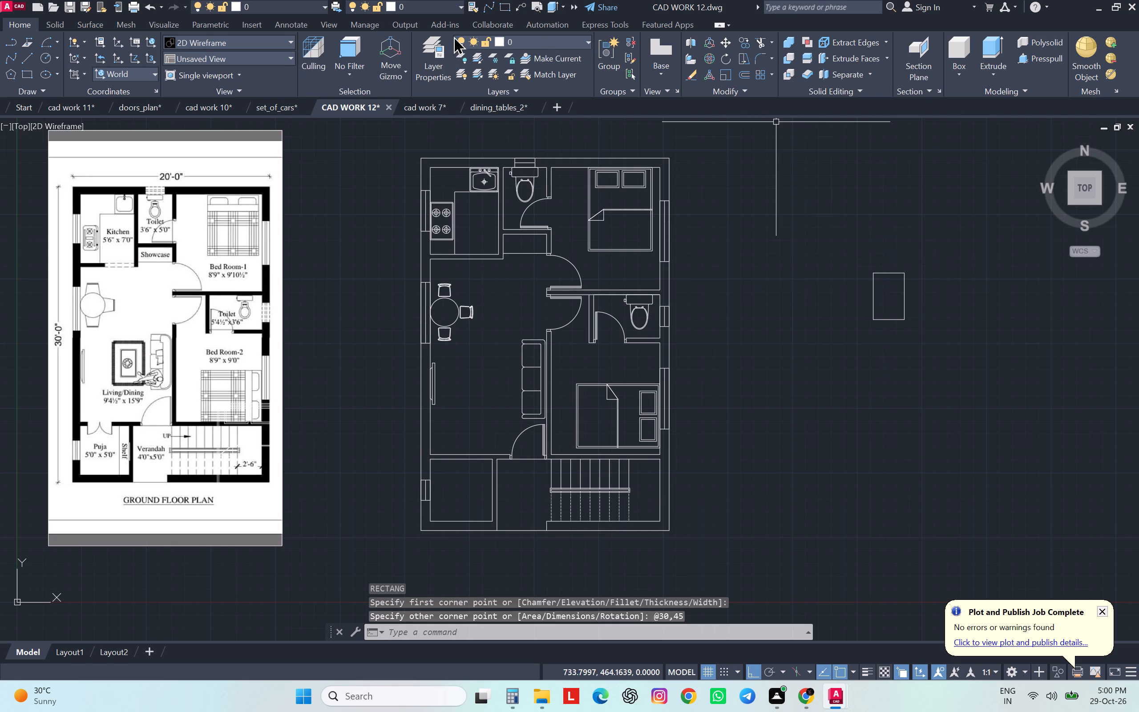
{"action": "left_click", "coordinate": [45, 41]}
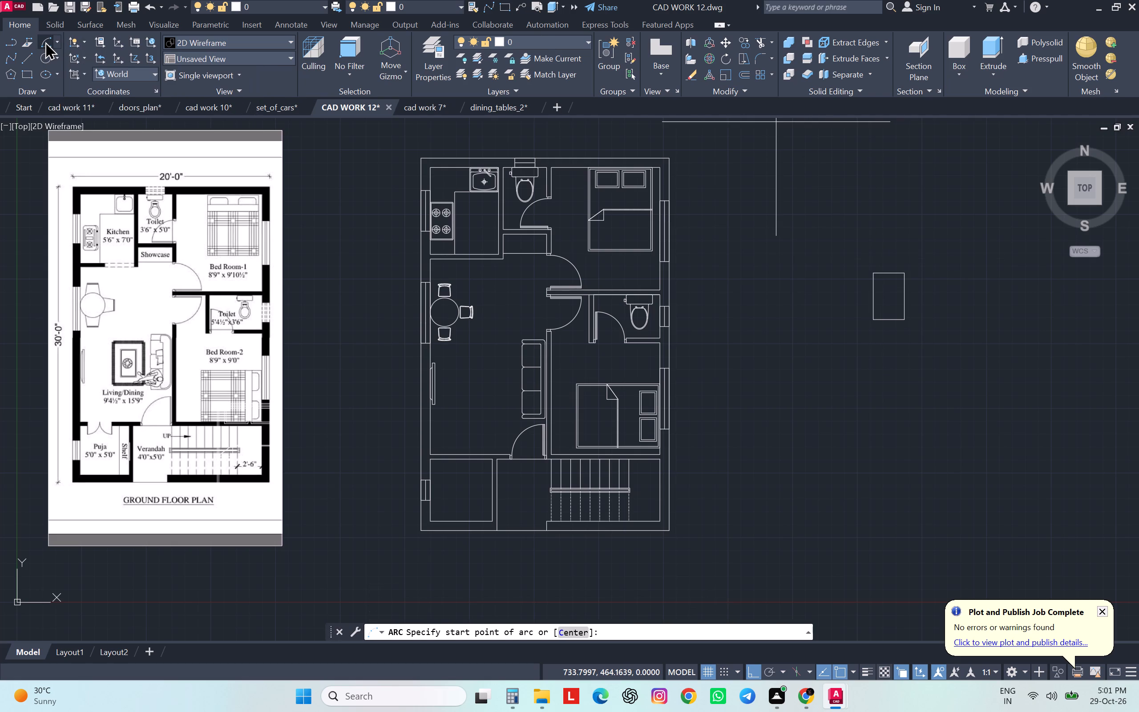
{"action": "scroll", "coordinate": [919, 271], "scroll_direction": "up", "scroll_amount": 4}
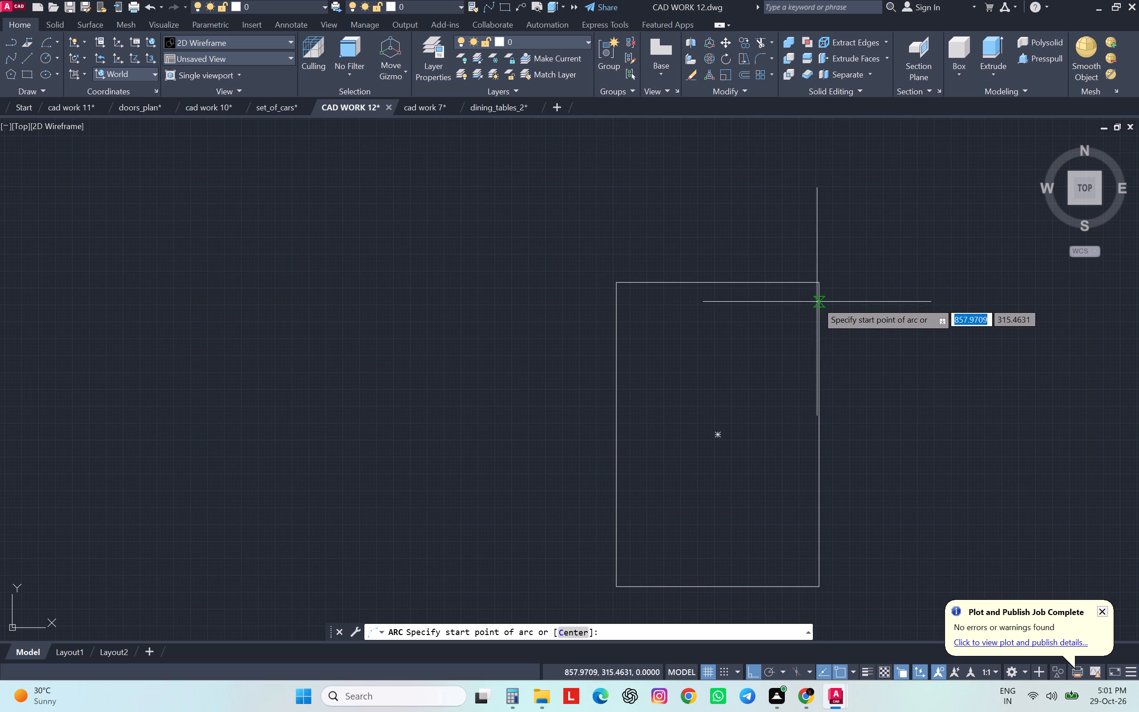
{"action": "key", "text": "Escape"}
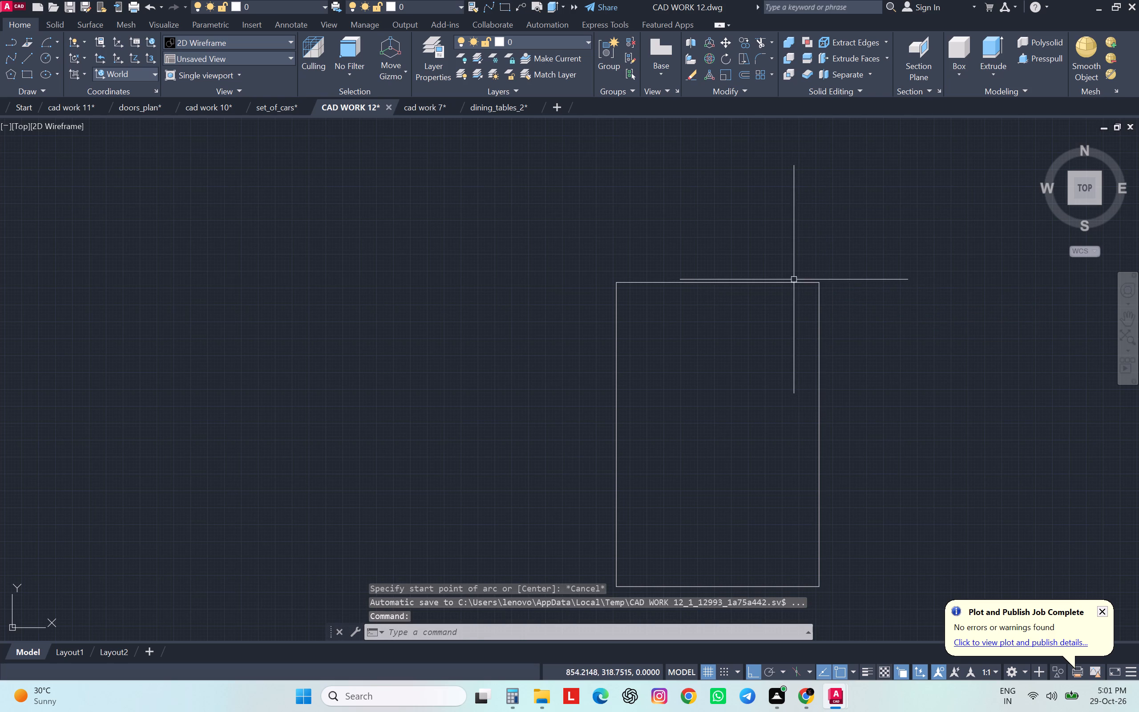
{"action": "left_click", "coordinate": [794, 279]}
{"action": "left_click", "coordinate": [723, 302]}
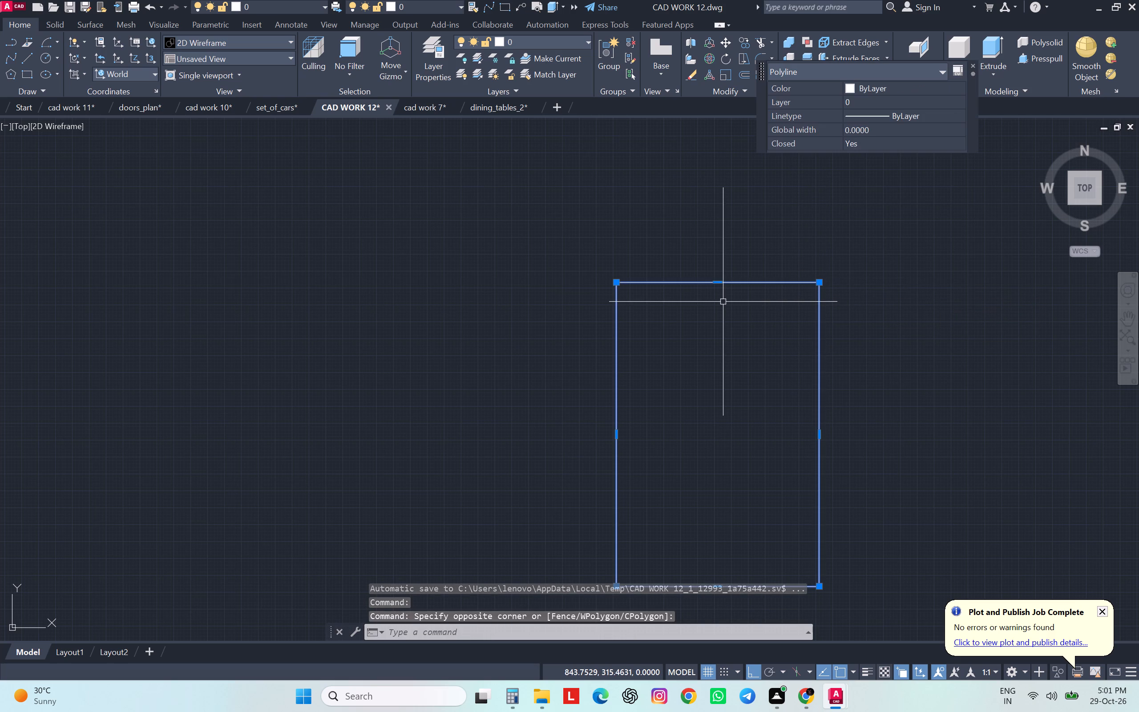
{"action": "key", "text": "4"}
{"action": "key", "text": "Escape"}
Offset the 30 by 45 rectangle inward by 4.
{"action": "key", "text": "o"}
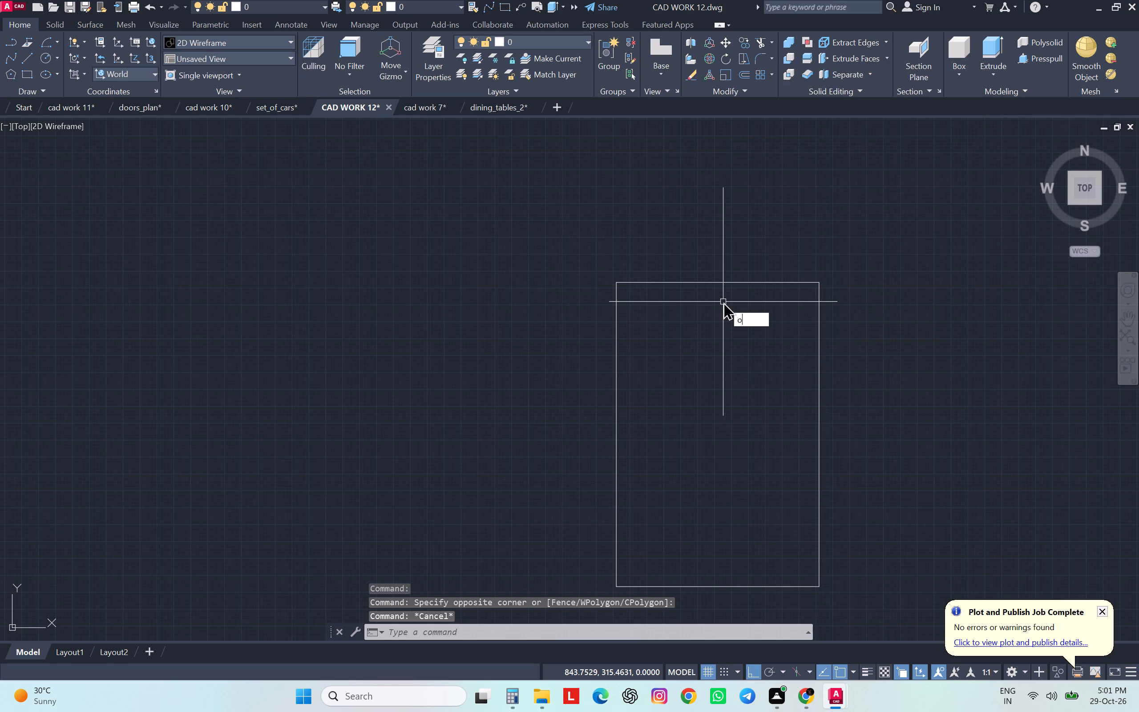
{"action": "key", "text": "Return"}
{"action": "key", "text": "4"}
{"action": "key", "text": "Return"}
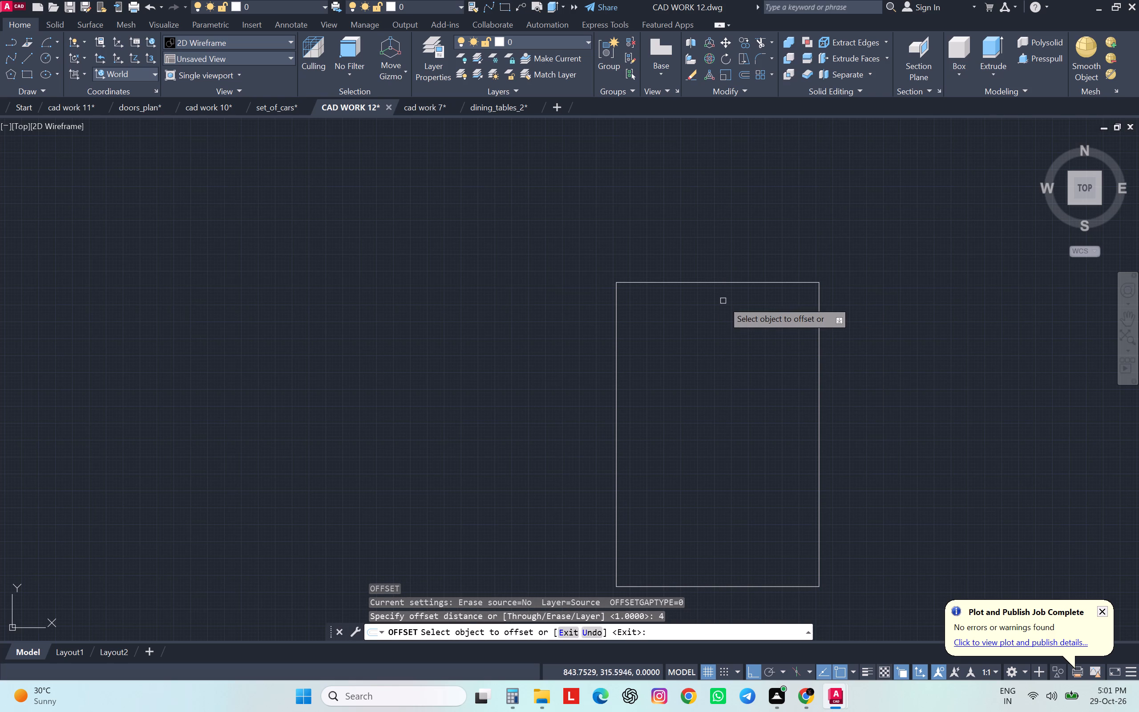
{"action": "left_click", "coordinate": [724, 284]}
{"action": "left_click", "coordinate": [714, 384]}
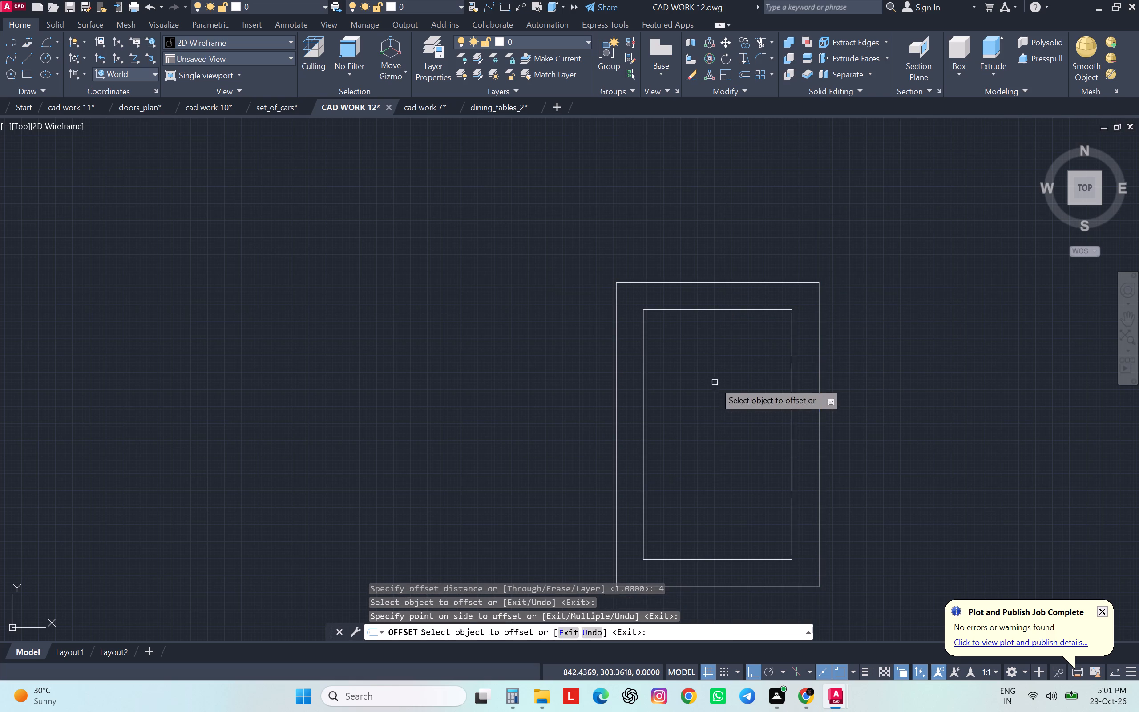
{"action": "key", "text": "Escape"}
Explode the inner rectangle into separate lines.
{"action": "left_click", "coordinate": [729, 315]}
{"action": "left_click", "coordinate": [674, 301]}
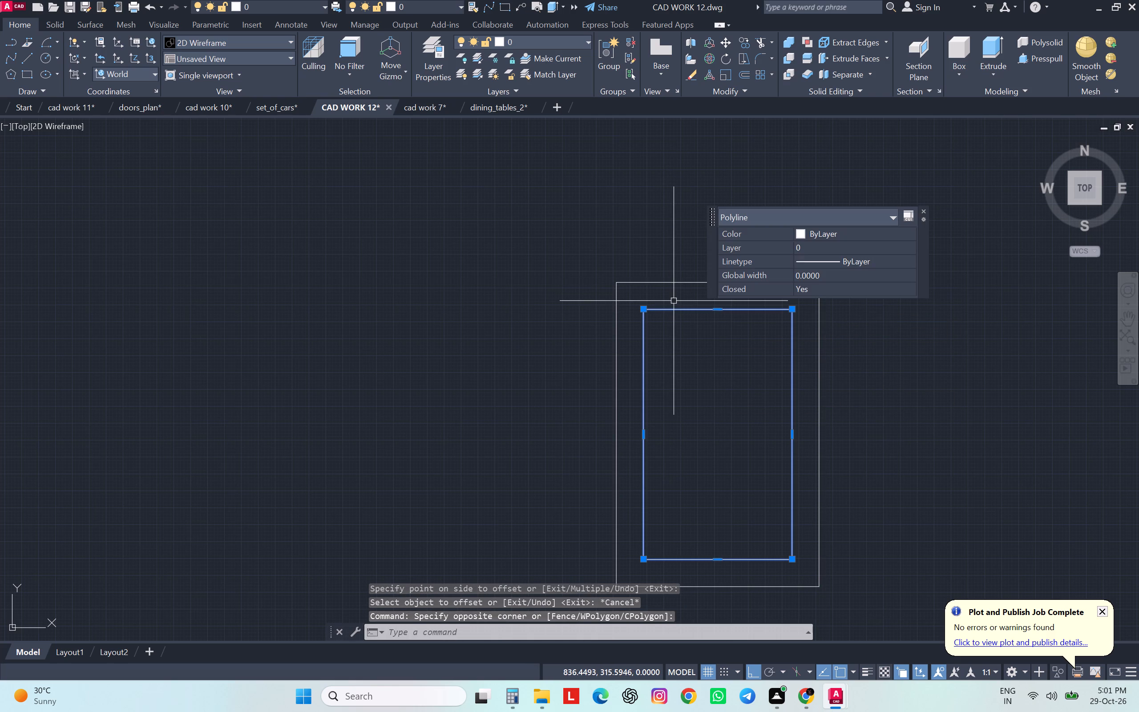
{"action": "type", "text": "x"}
{"action": "key", "text": "space"}
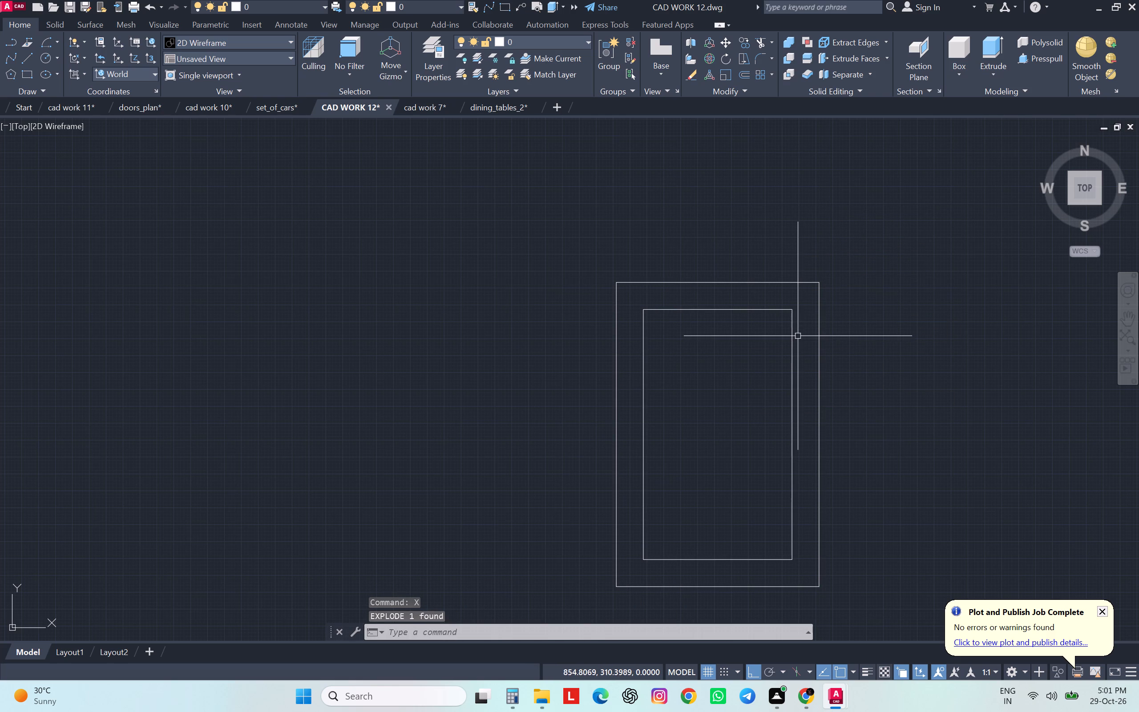
Extend both ends of all four inner lines to the outer rectangle, forming squares at the corners.
{"action": "type", "text": "ex"}
{"action": "key", "text": "space"}
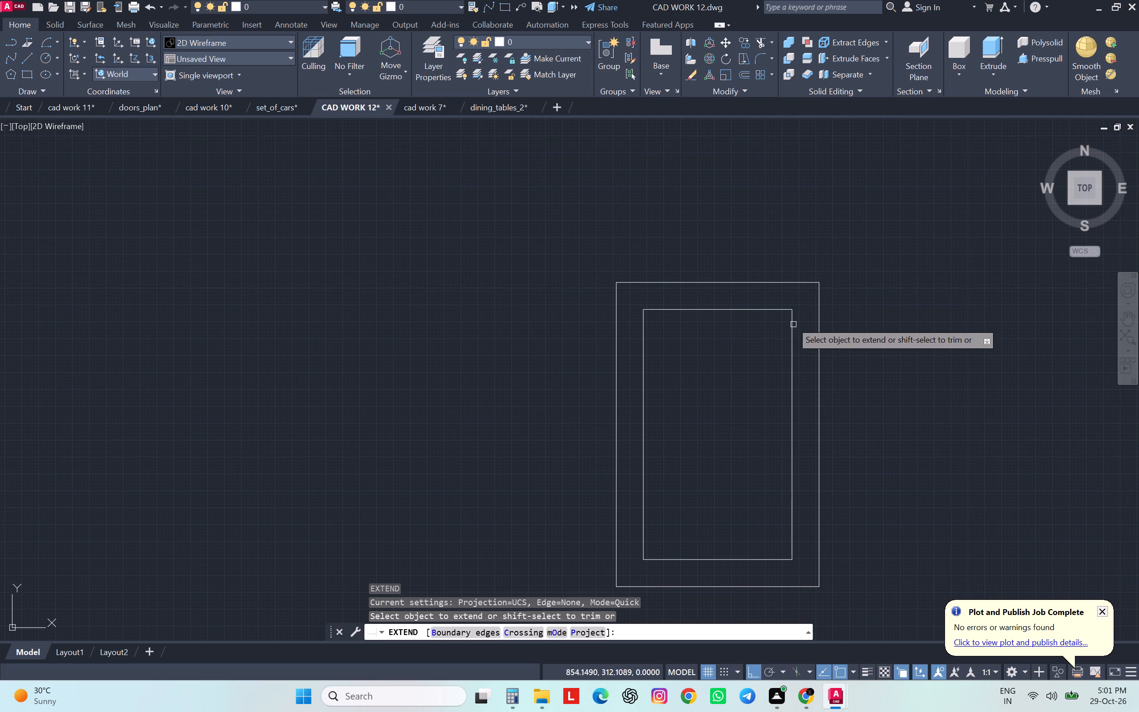
{"action": "left_click", "coordinate": [769, 309]}
{"action": "left_click", "coordinate": [707, 307]}
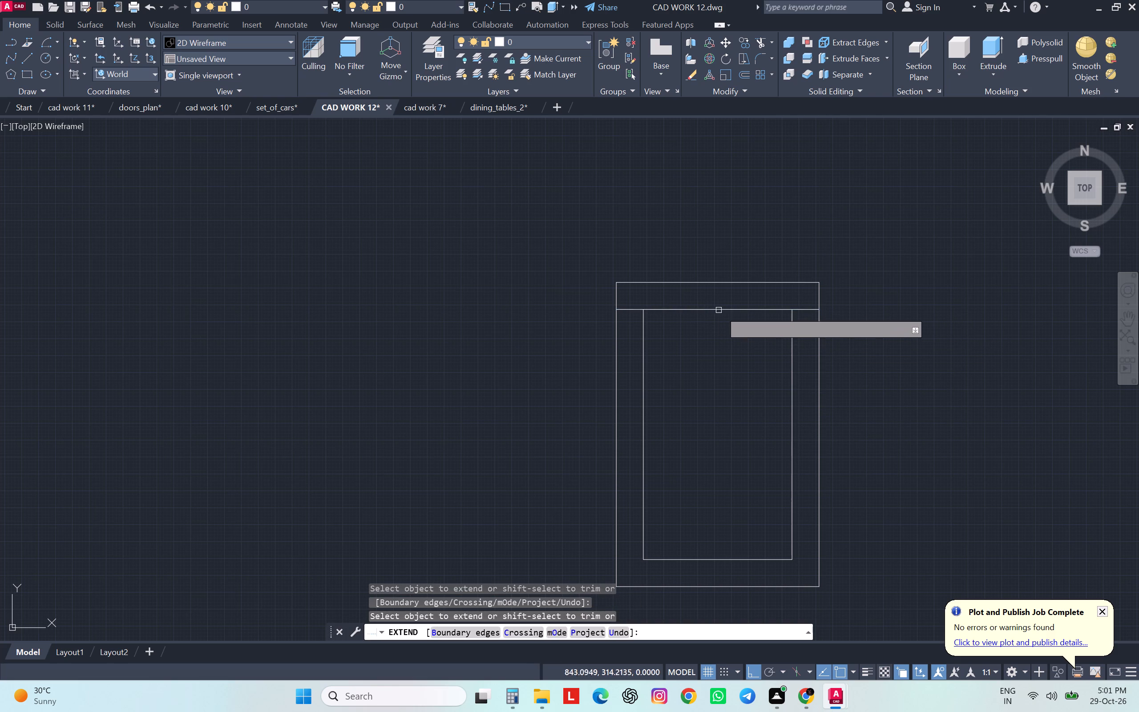
{"action": "left_click", "coordinate": [792, 324]}
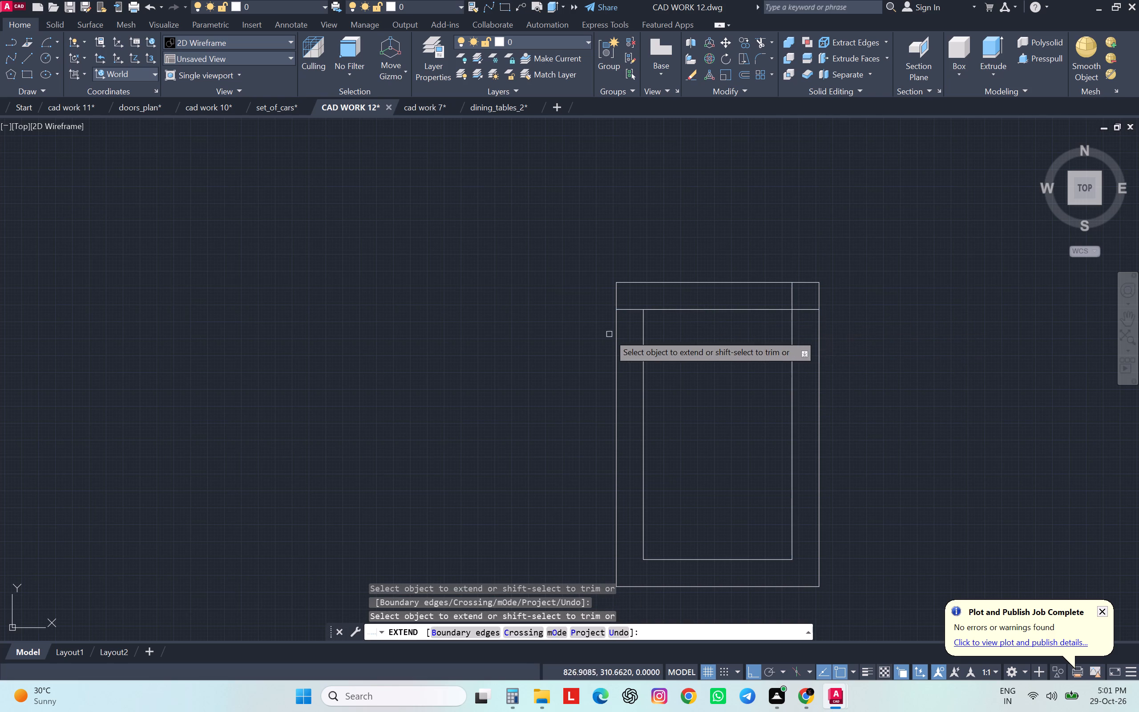
{"action": "left_click", "coordinate": [644, 333]}
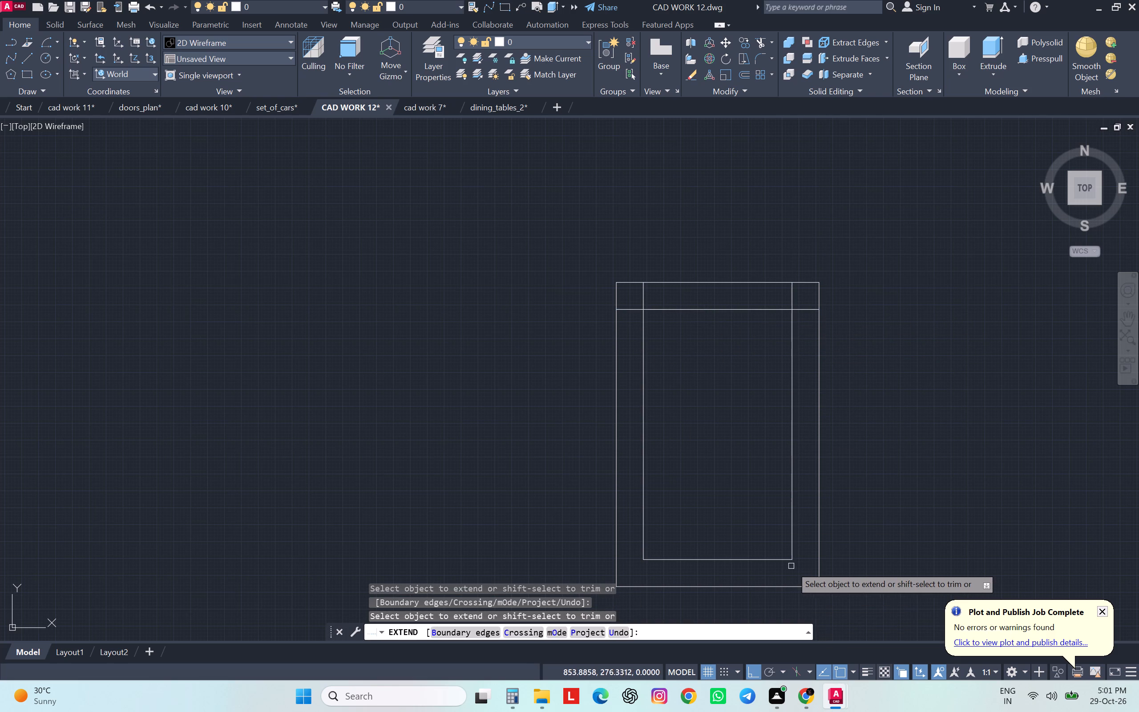
{"action": "left_click", "coordinate": [783, 558]}
{"action": "left_click", "coordinate": [791, 550]}
{"action": "left_click_drag", "start_coordinate": [691, 558], "coordinate": [684, 558]}
{"action": "left_click", "coordinate": [643, 546]}
{"action": "key", "text": "Escape"}
{"action": "key", "text": "Escape"}
{"action": "key", "text": "Escape"}
{"action": "key", "text": "Escape"}
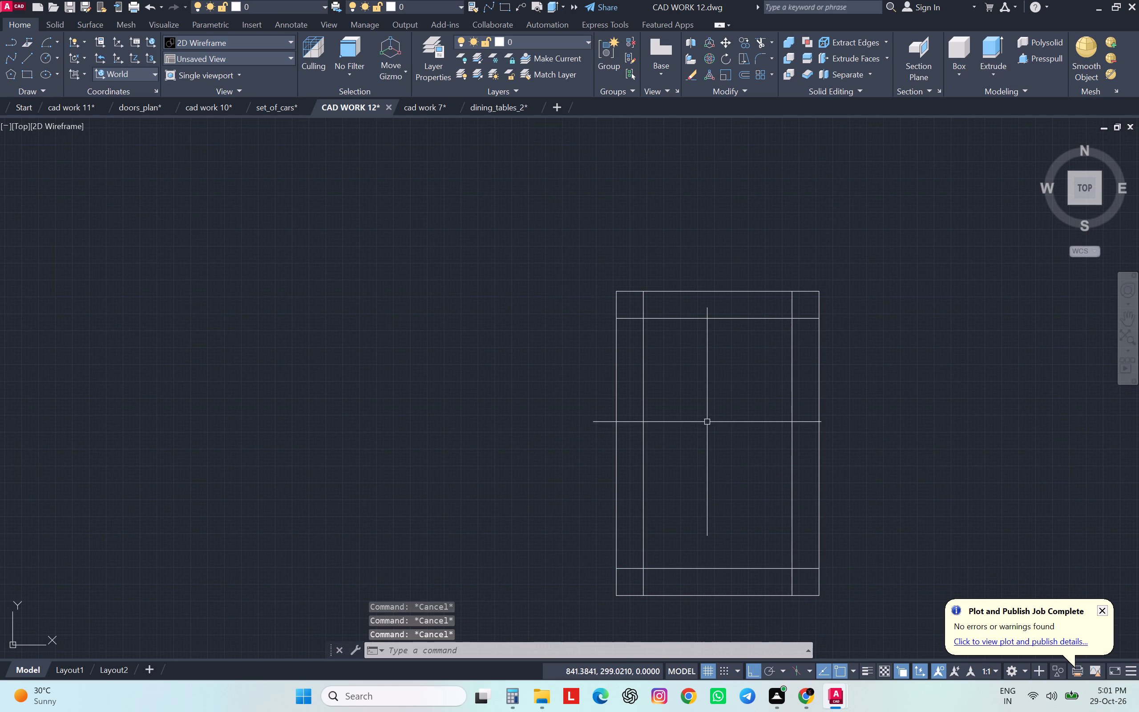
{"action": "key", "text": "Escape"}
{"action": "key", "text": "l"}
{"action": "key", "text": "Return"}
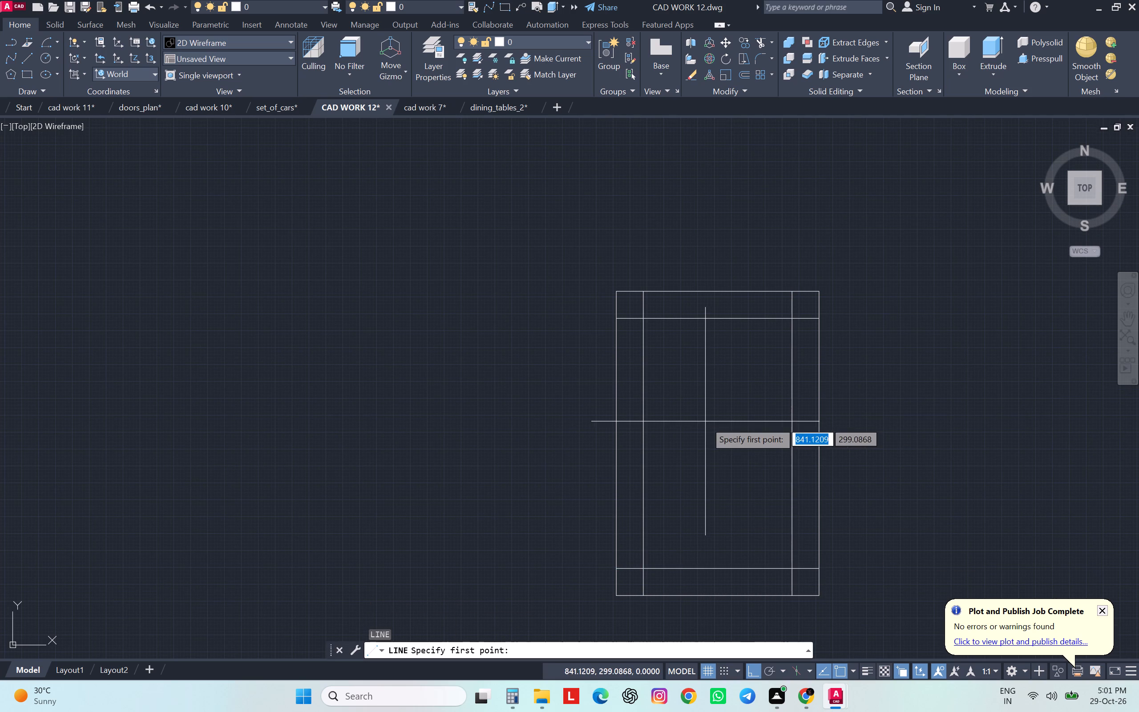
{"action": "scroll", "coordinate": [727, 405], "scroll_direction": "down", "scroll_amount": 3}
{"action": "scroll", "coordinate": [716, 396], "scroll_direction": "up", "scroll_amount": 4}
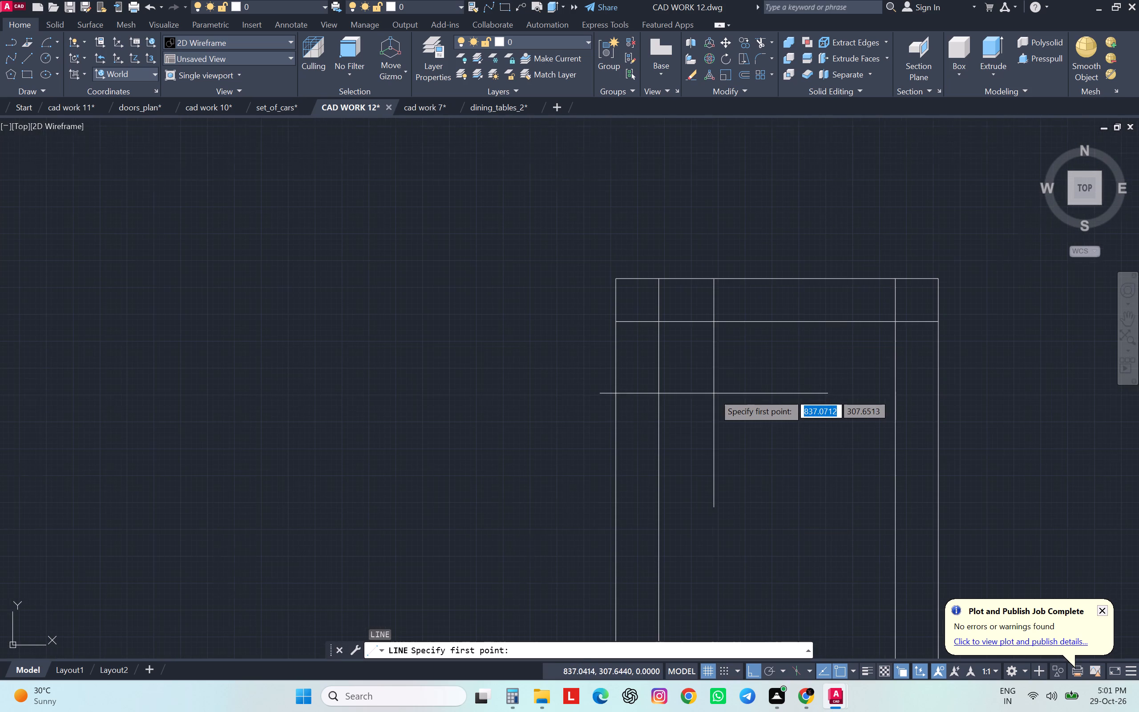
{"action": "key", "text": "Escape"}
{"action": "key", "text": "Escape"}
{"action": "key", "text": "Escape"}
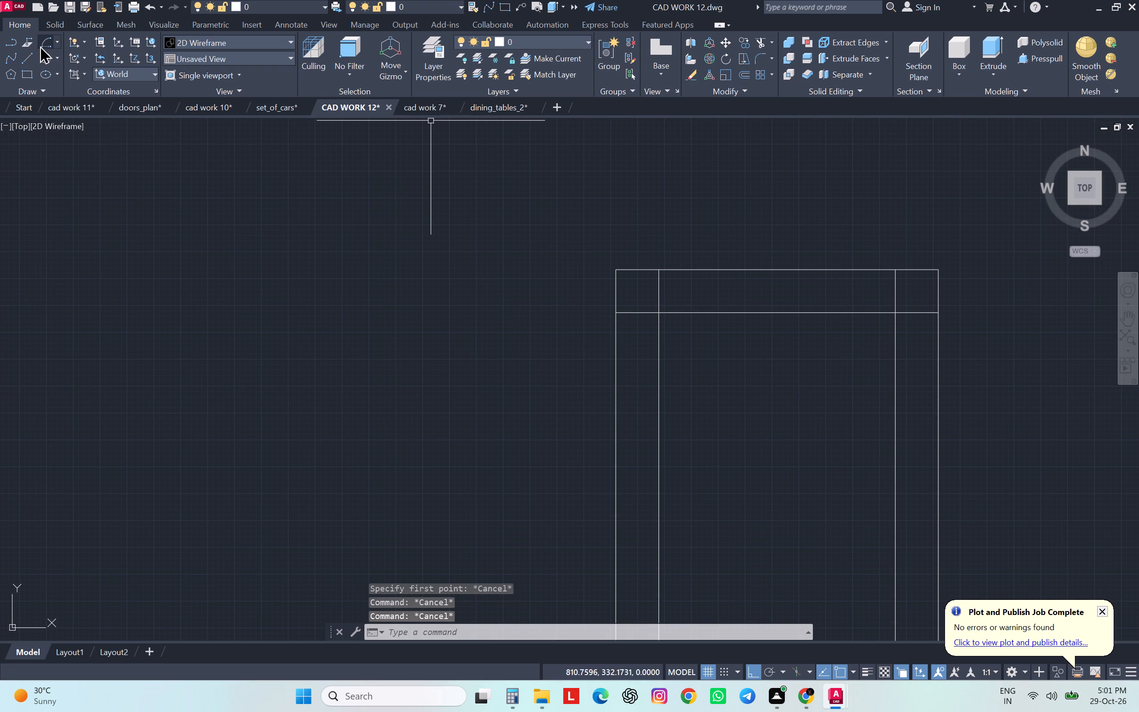
Draw an arc of about 5.66 radius at the northwest corner square, centred where the inner vertical line meets the top edge.
{"action": "left_click", "coordinate": [46, 41]}
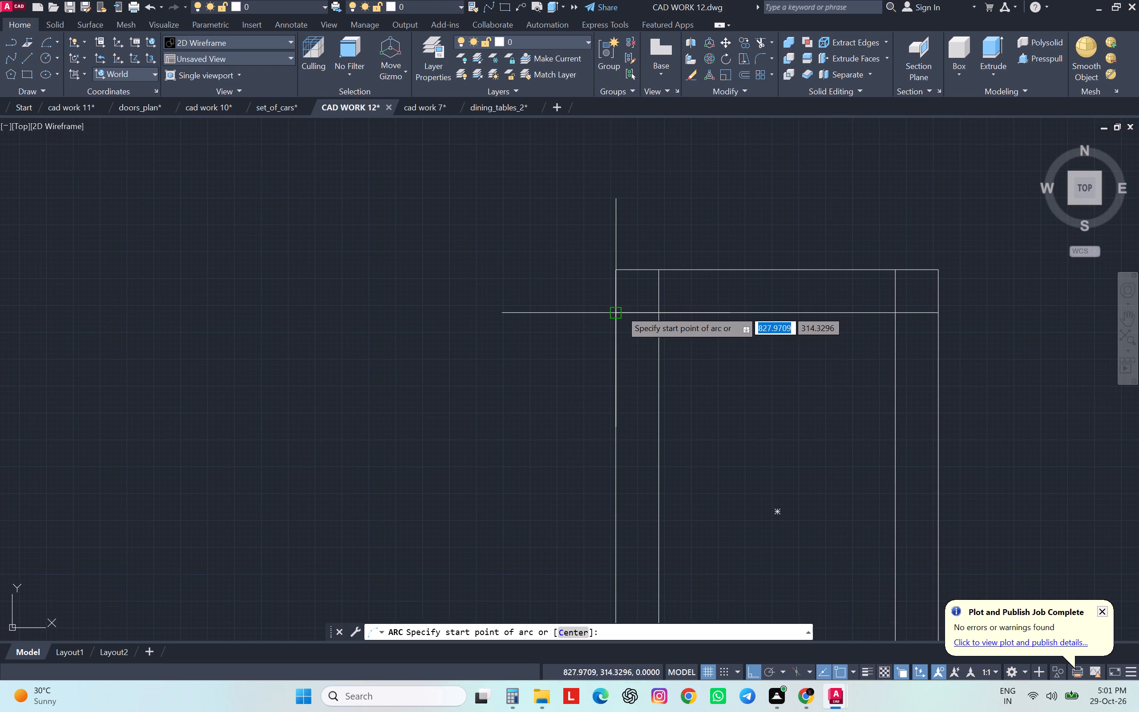
{"action": "left_click_drag", "start_coordinate": [620, 310], "coordinate": [623, 306]}
{"action": "left_click", "coordinate": [658, 272]}
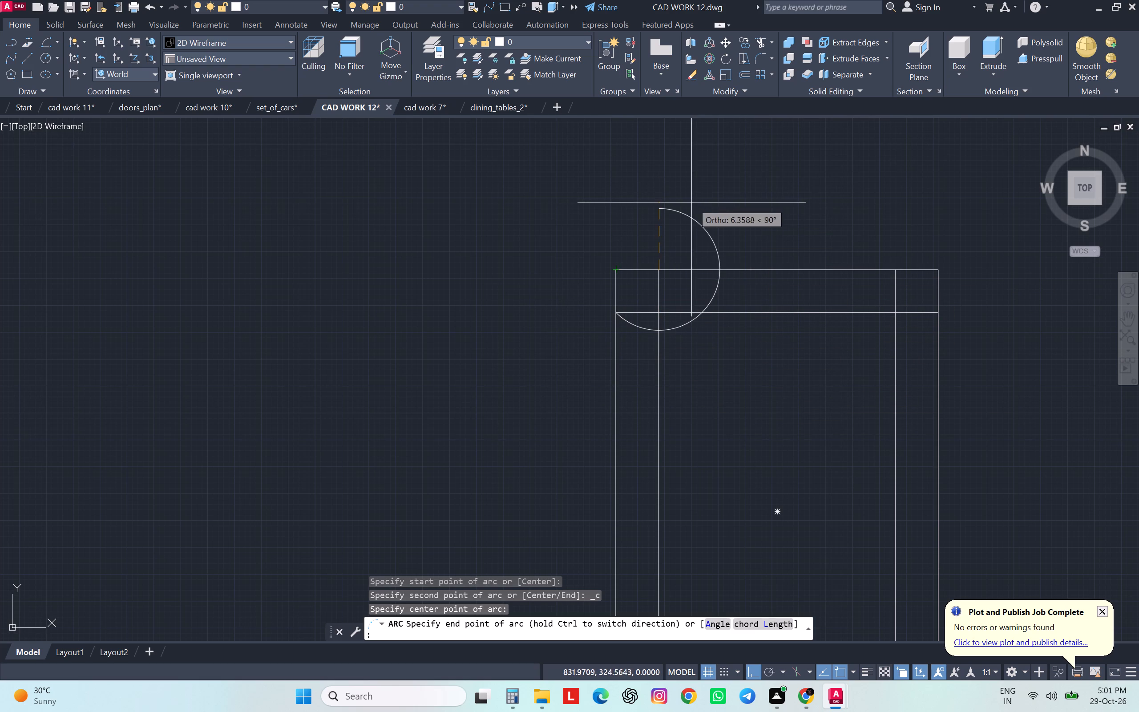
{"action": "left_click", "coordinate": [711, 379]}
Rotate the corner arc 270° about a point near its lower end.
{"action": "left_click", "coordinate": [647, 337]}
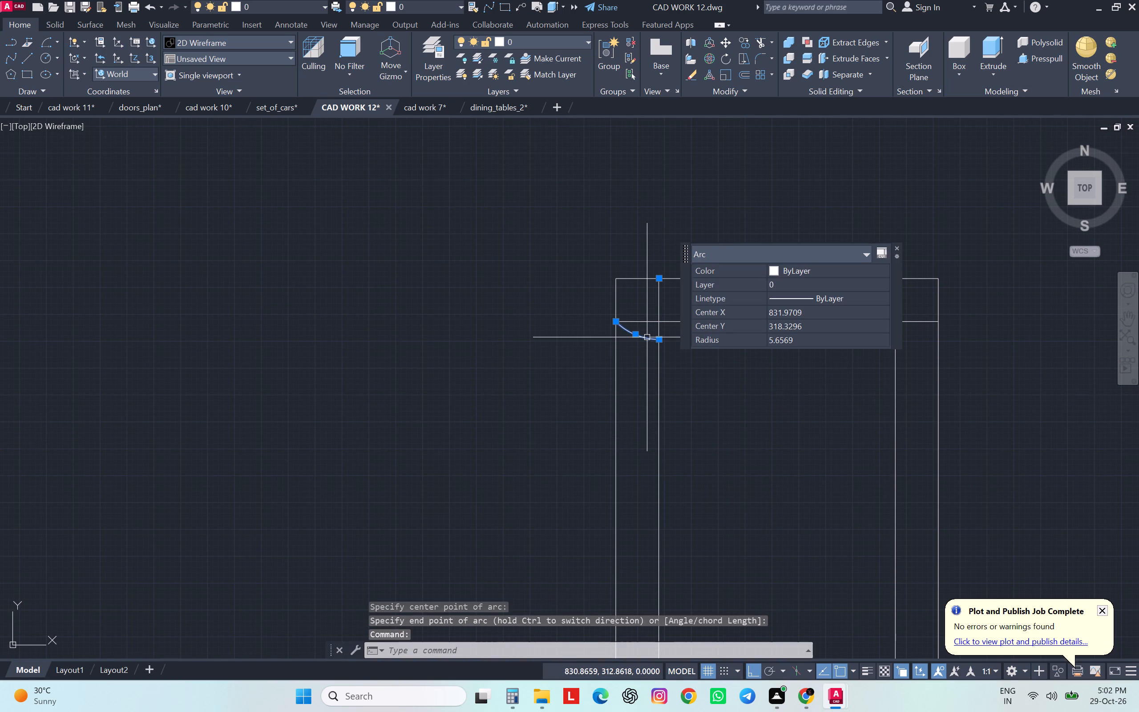
{"action": "type", "text": "ro"}
{"action": "key", "text": "Return"}
{"action": "left_click", "coordinate": [647, 337]}
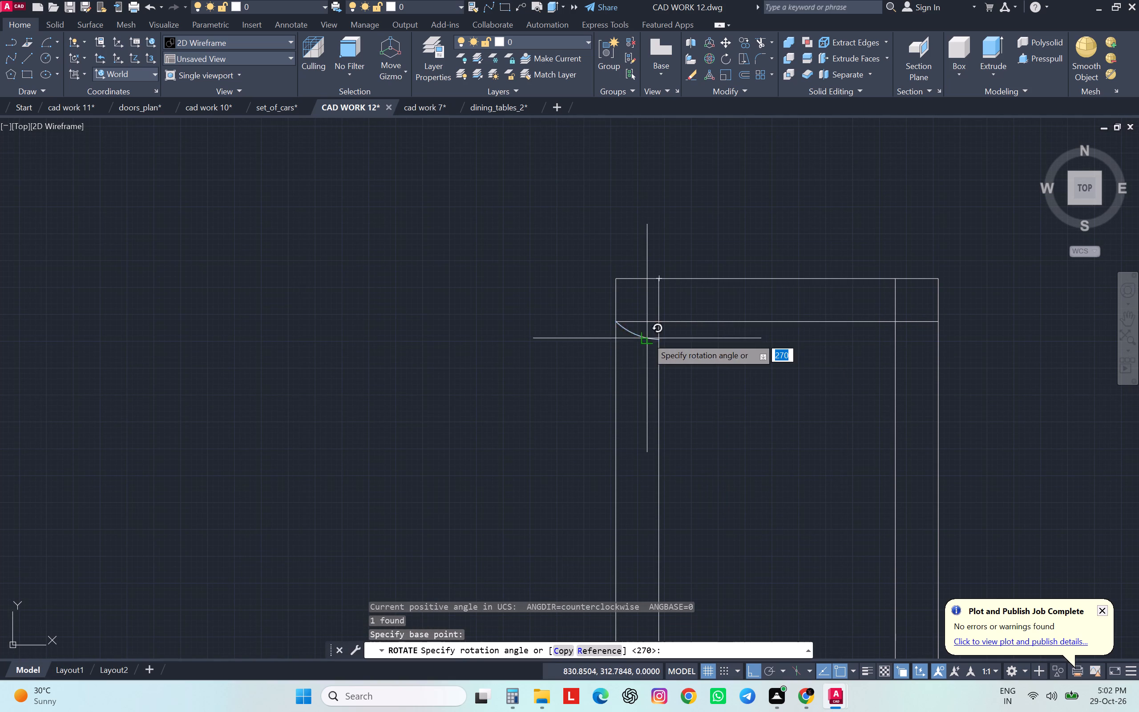
{"action": "left_click", "coordinate": [666, 444]}
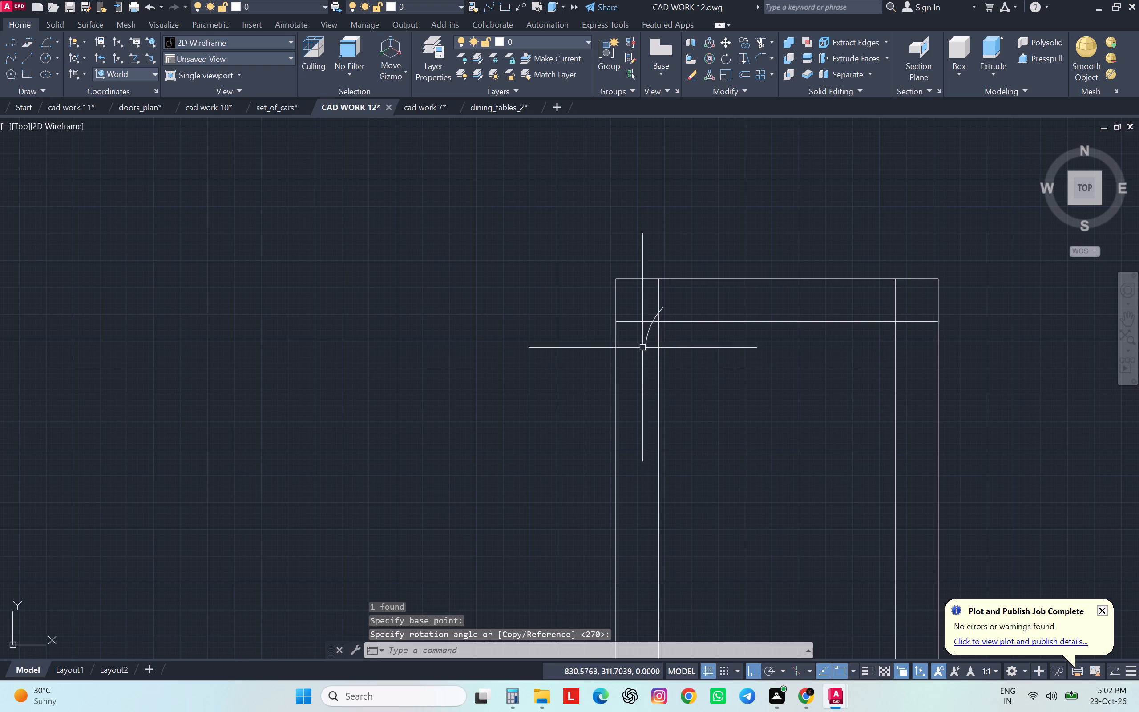
Move the arc about 2.9 by its upper end onto the outer rectangle's top edge, inside the northwest corner square.
{"action": "left_click", "coordinate": [646, 344]}
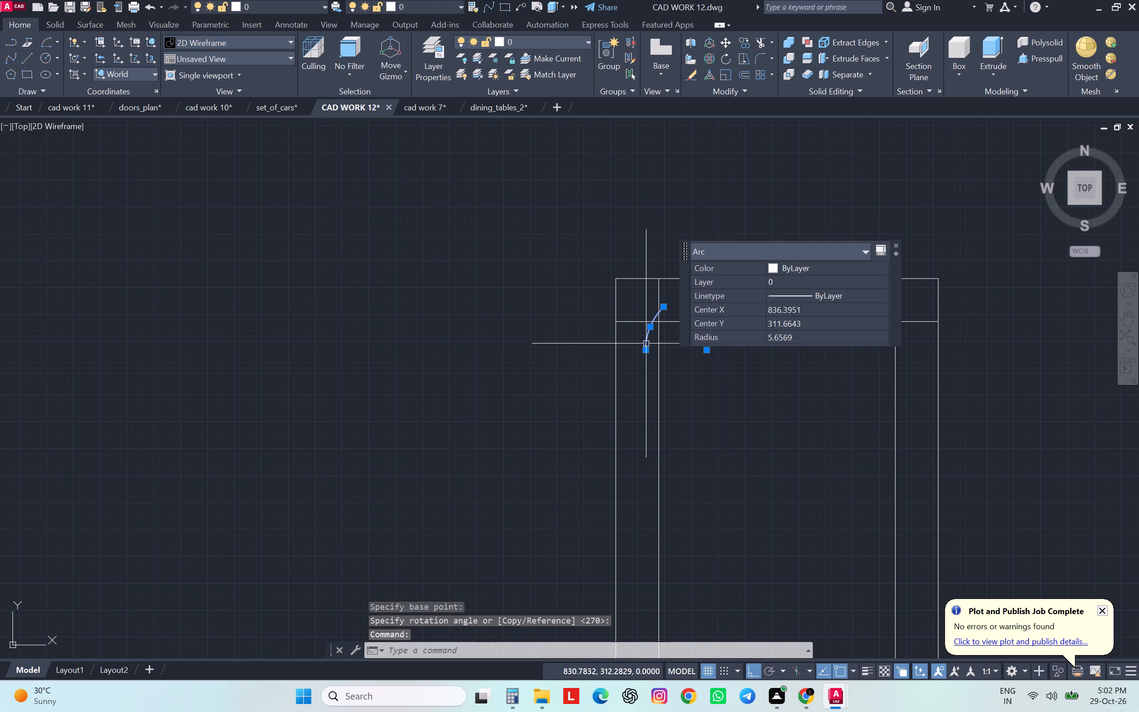
{"action": "key", "text": "m"}
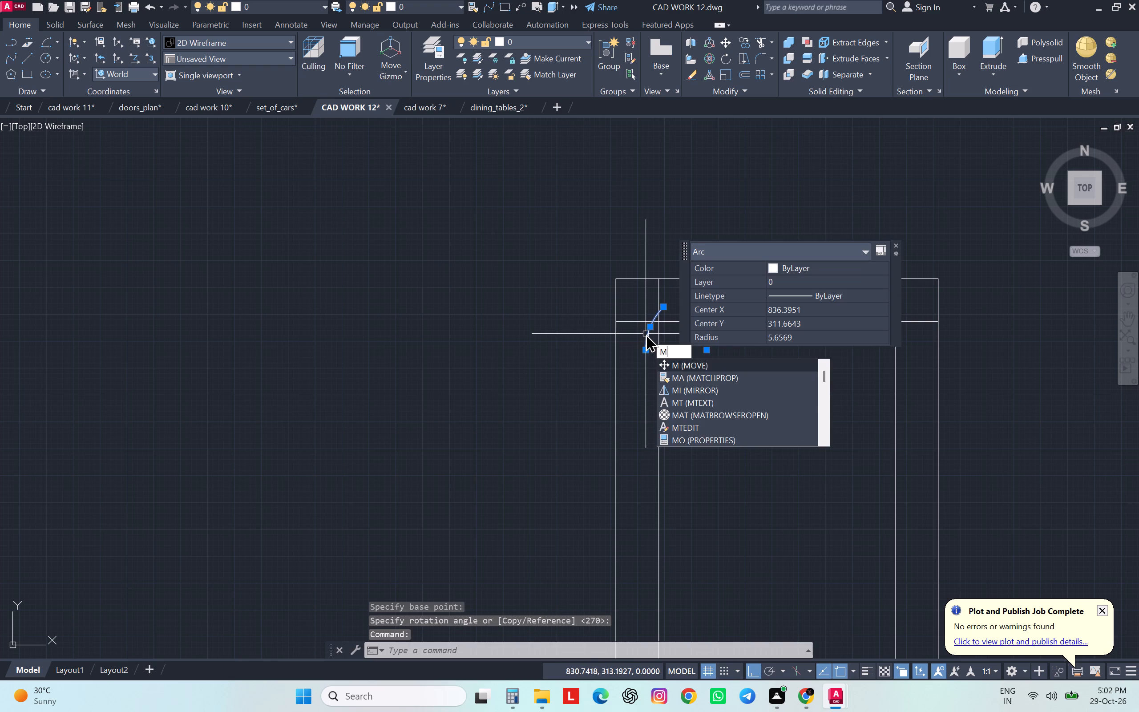
{"action": "key", "text": "Return"}
{"action": "left_click", "coordinate": [666, 306]}
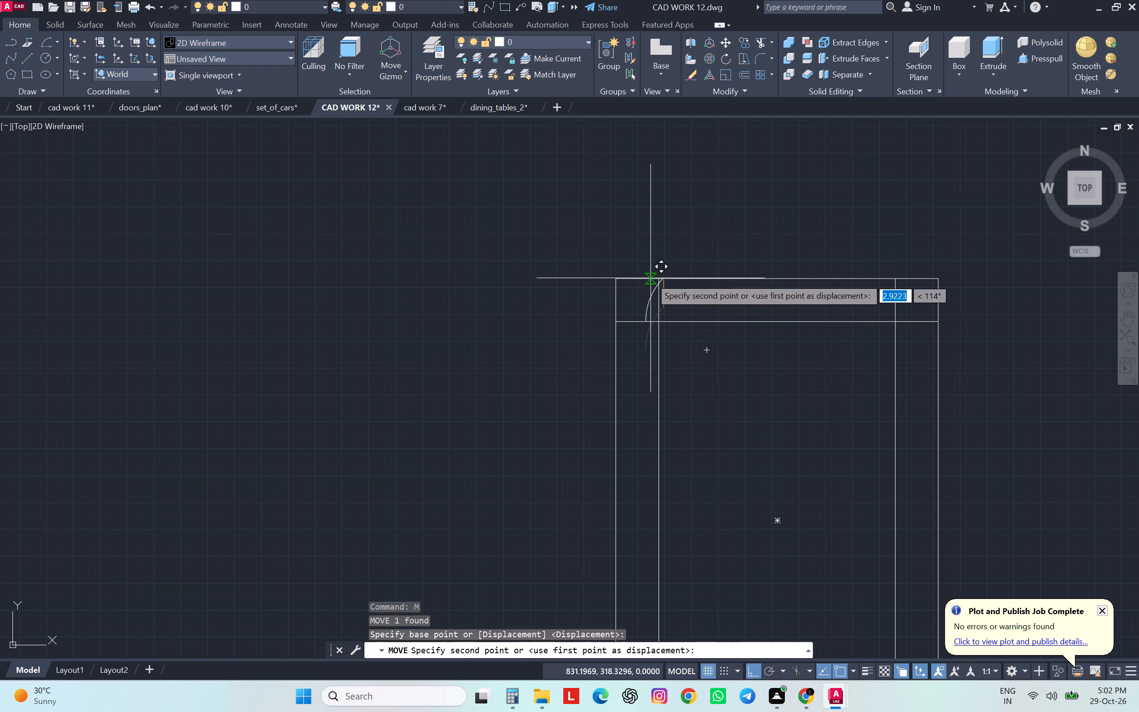
{"action": "left_click", "coordinate": [650, 276]}
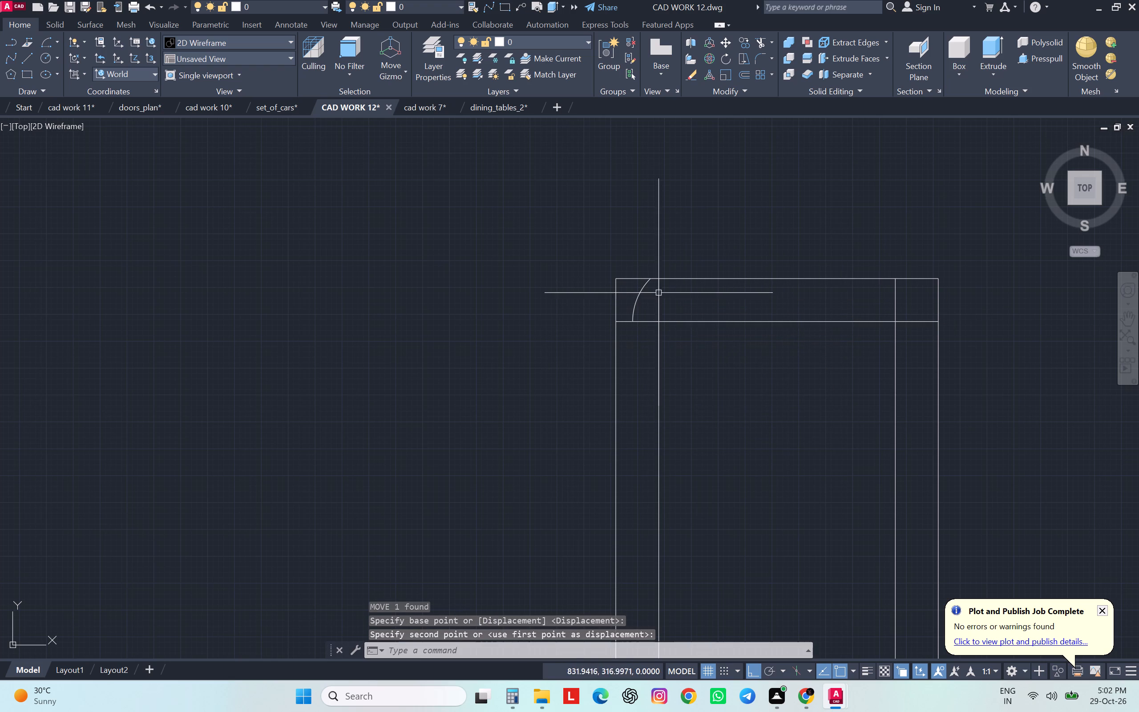
Stretch the arc's upper end to where the inner vertical line meets the outer rectangle's top edge.
{"action": "left_click", "coordinate": [642, 287]}
{"action": "left_click", "coordinate": [652, 279]}
{"action": "scroll", "coordinate": [652, 279], "scroll_direction": "down", "scroll_amount": 1}
{"action": "scroll", "coordinate": [652, 279], "scroll_direction": "up", "scroll_amount": 3}
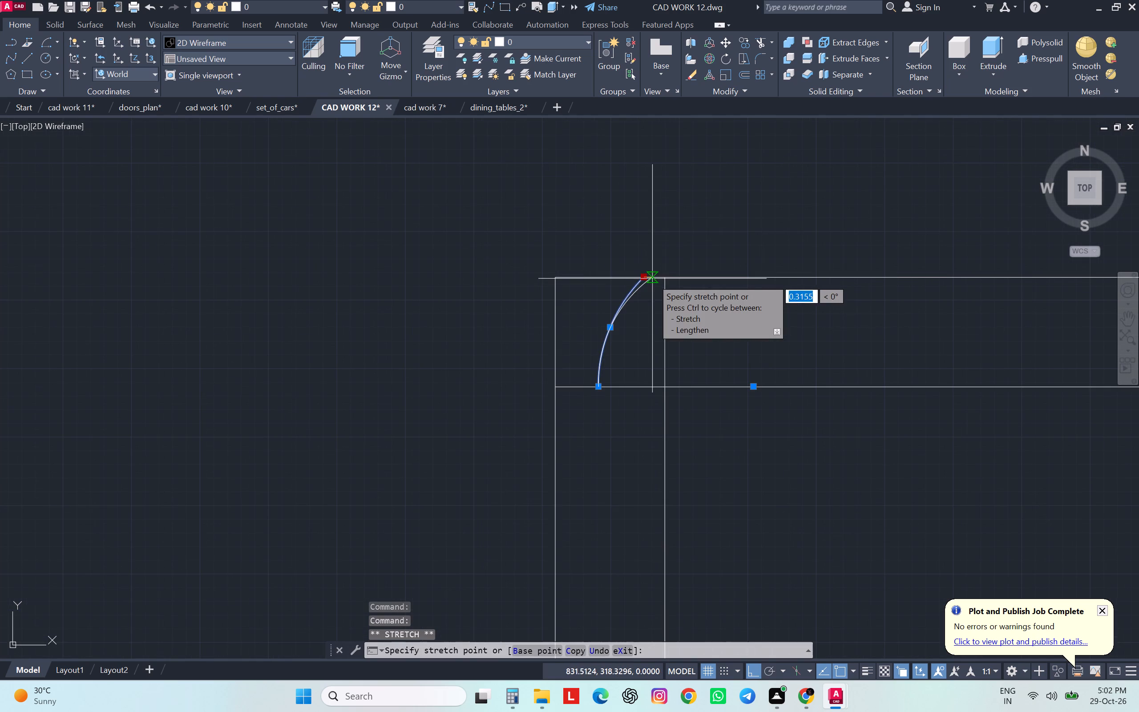
{"action": "left_click", "coordinate": [665, 279]}
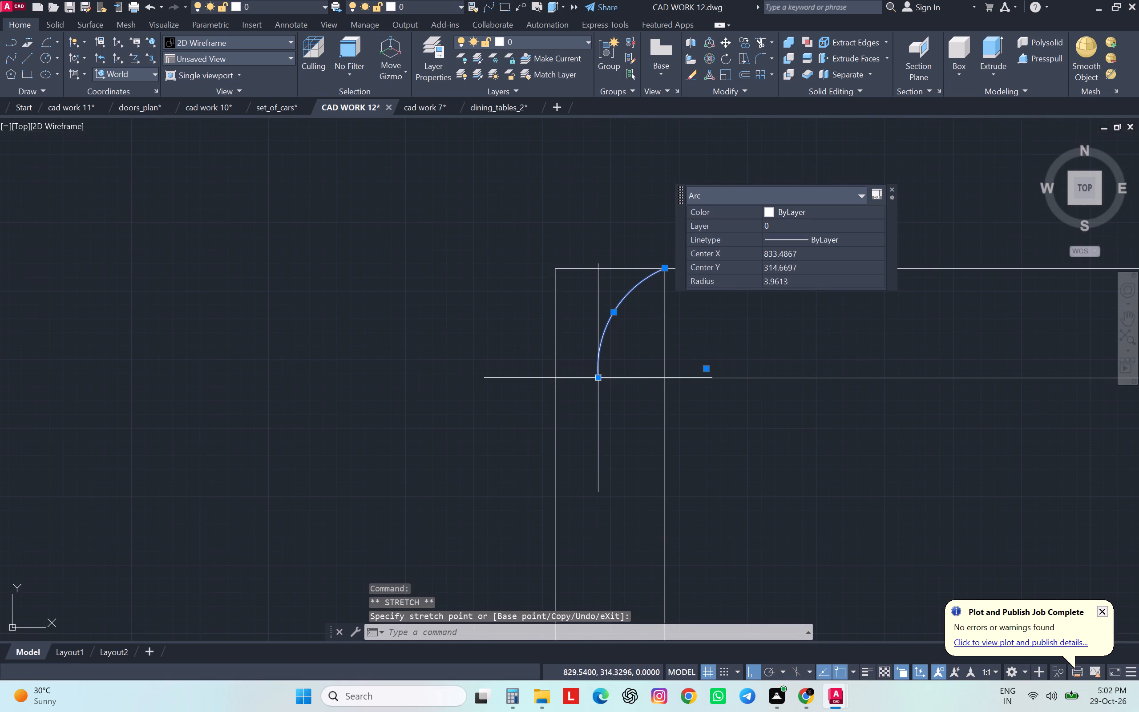
Stretch the northwest arc's lower end to the outer rectangle's west edge and reshape its midpoint to a radius of about 3.81.
{"action": "left_click", "coordinate": [599, 377]}
{"action": "left_click", "coordinate": [554, 373]}
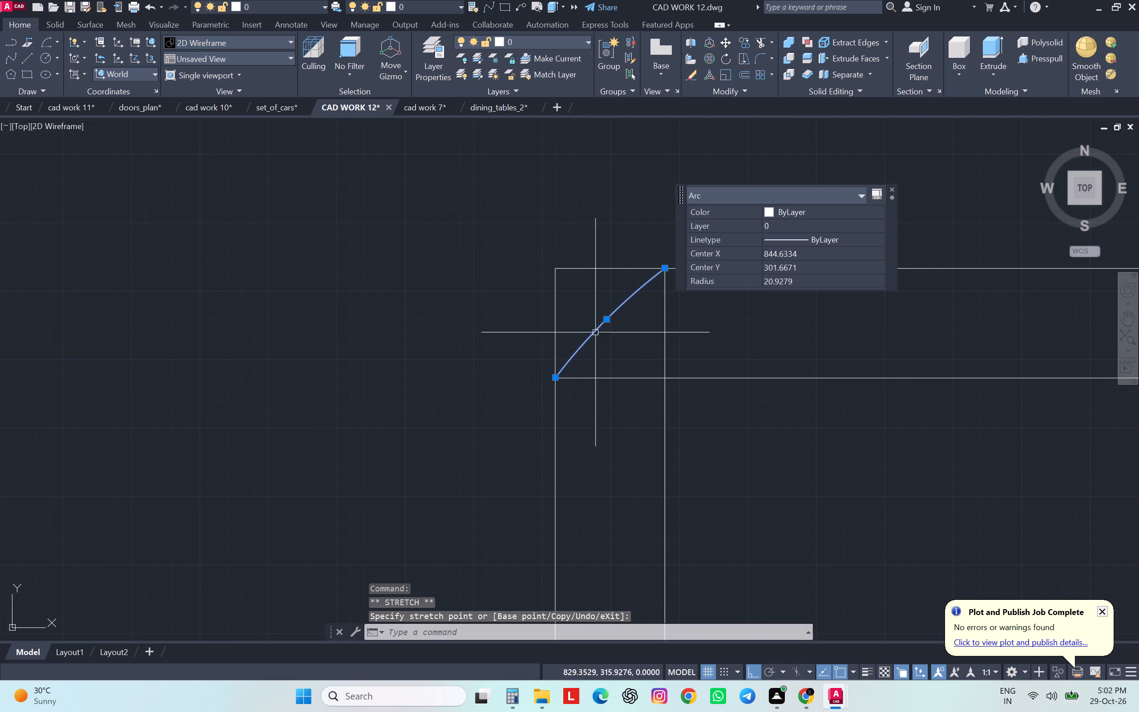
{"action": "left_click", "coordinate": [609, 320]}
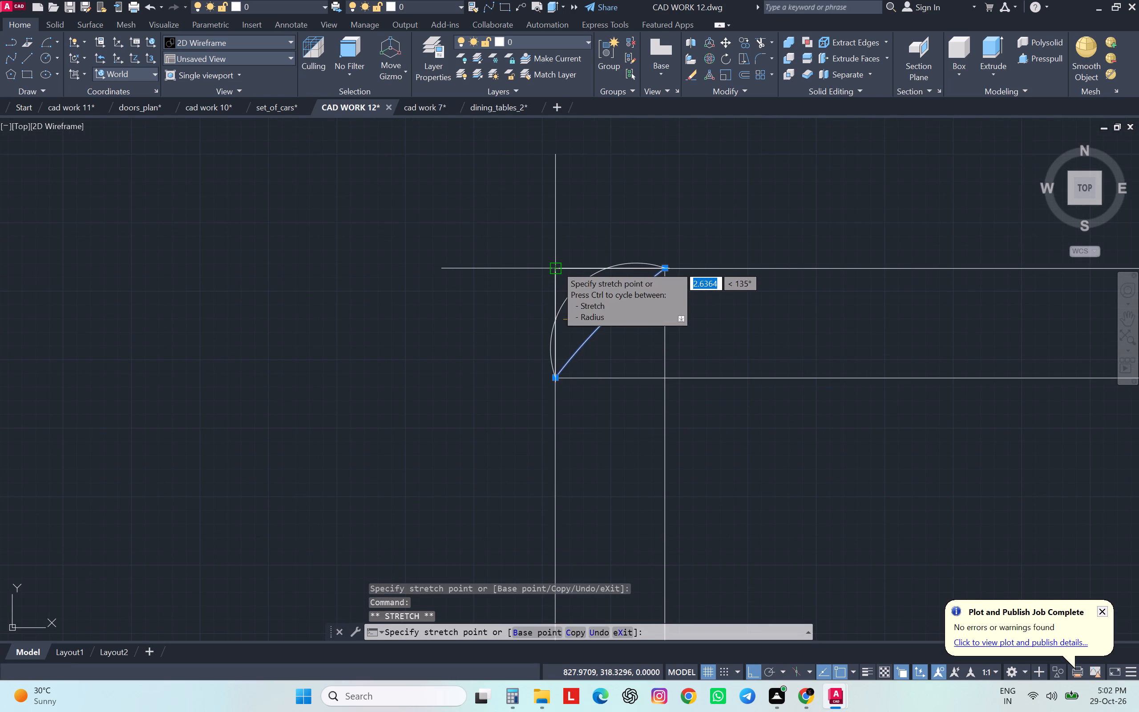
{"action": "left_click", "coordinate": [557, 266]}
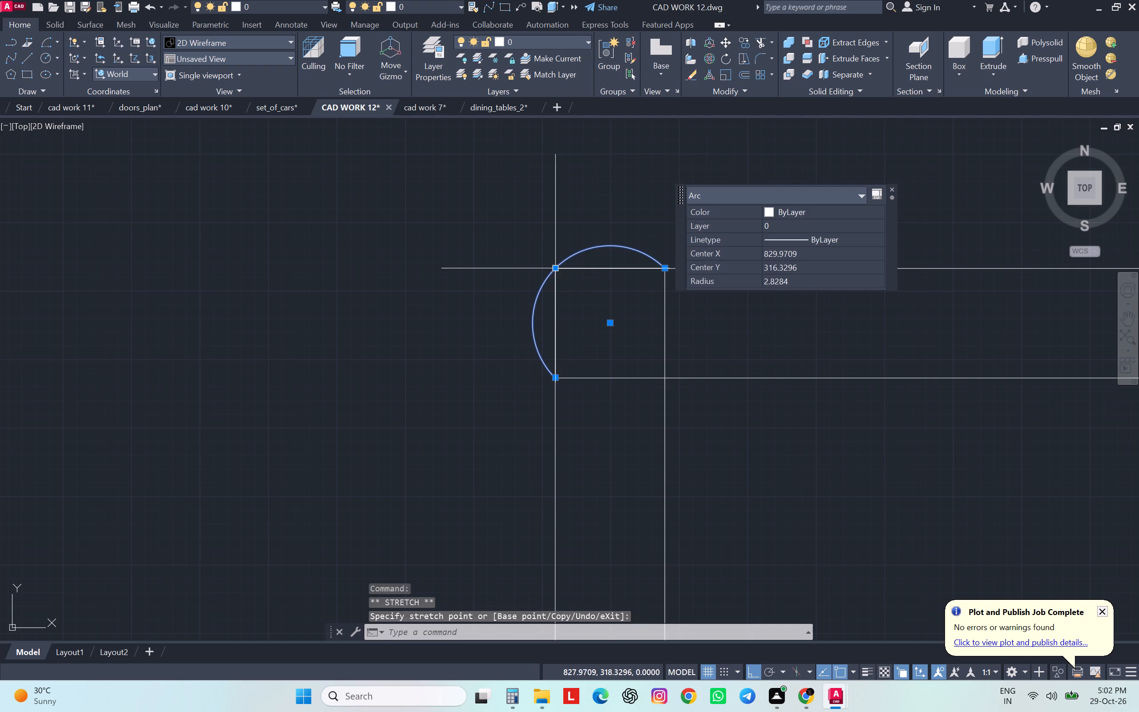
{"action": "left_click", "coordinate": [554, 268]}
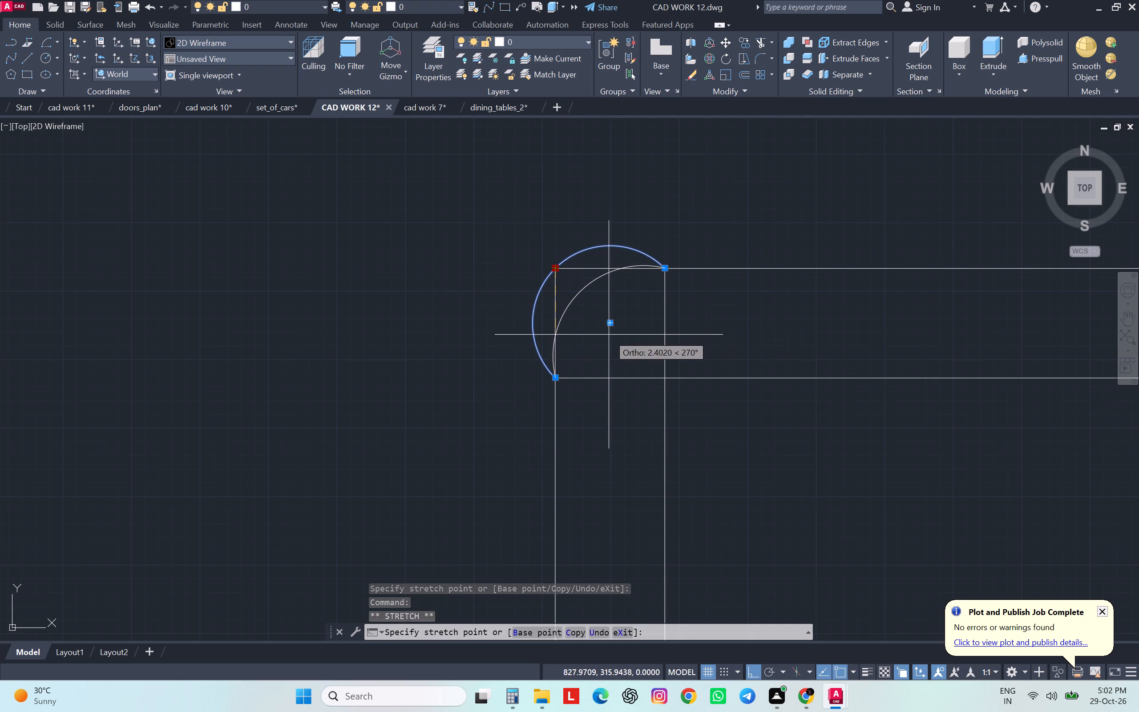
{"action": "left_click", "coordinate": [624, 367]}
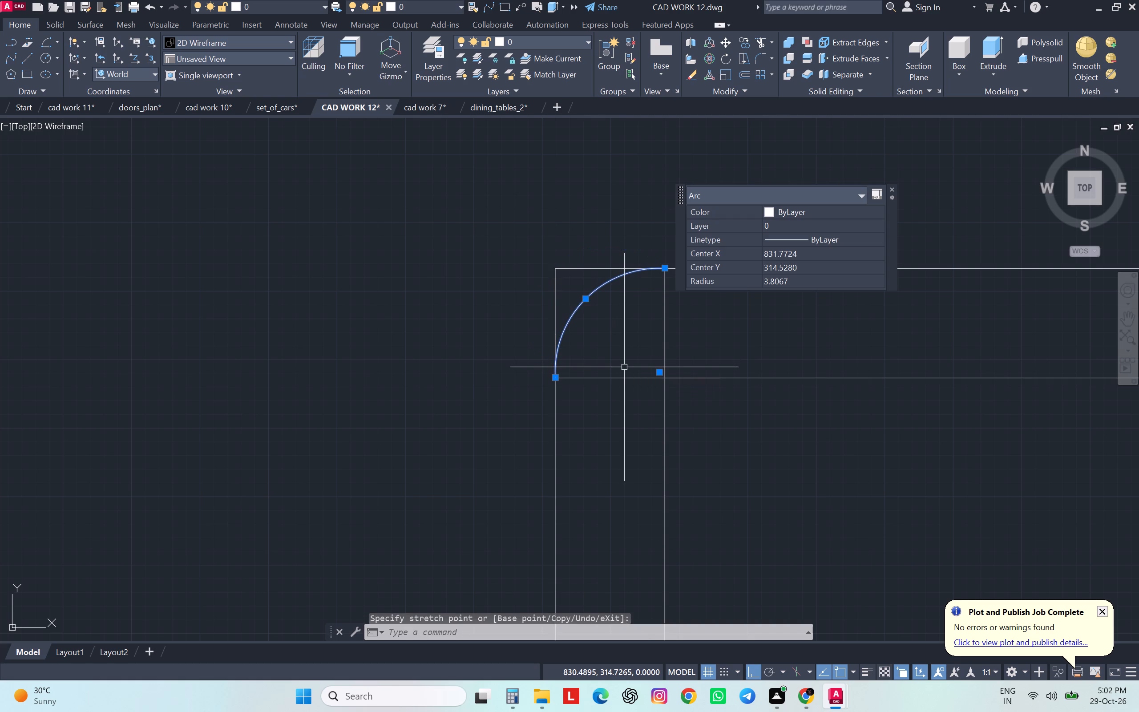
Copy the northwest arc into the northeast, southeast and southwest corner squares, using its square's inner corner as the base point.
{"action": "type", "text": "co"}
{"action": "key", "text": "Return"}
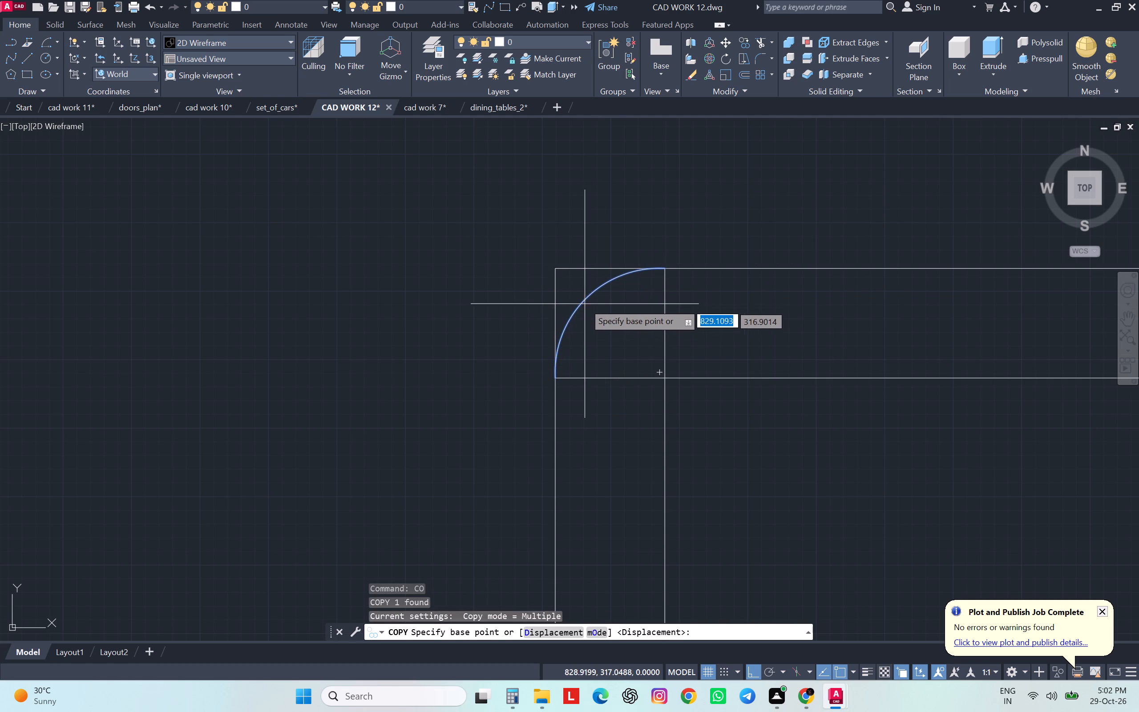
{"action": "scroll", "coordinate": [664, 379], "scroll_direction": "up", "scroll_amount": 3}
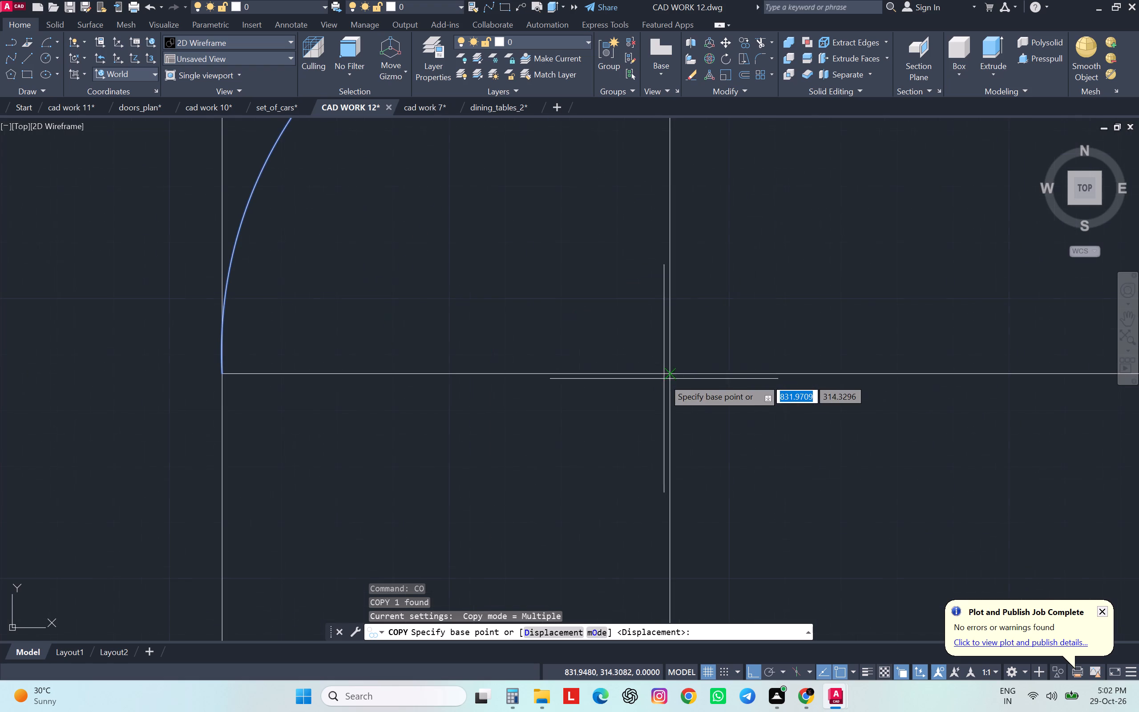
{"action": "left_click", "coordinate": [670, 370]}
{"action": "scroll", "coordinate": [666, 360], "scroll_direction": "down", "scroll_amount": 5}
{"action": "scroll", "coordinate": [666, 360], "scroll_direction": "up", "scroll_amount": 1}
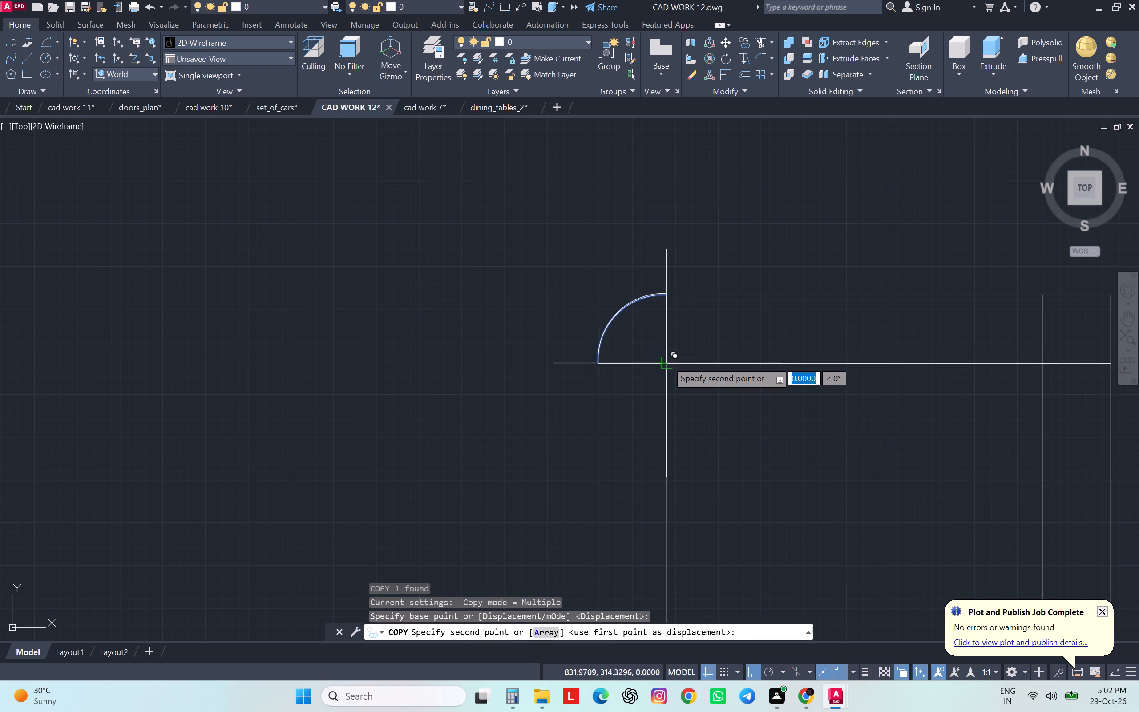
{"action": "middle_click_drag", "start_coordinate": [1050, 364], "coordinate": [729, 324]}
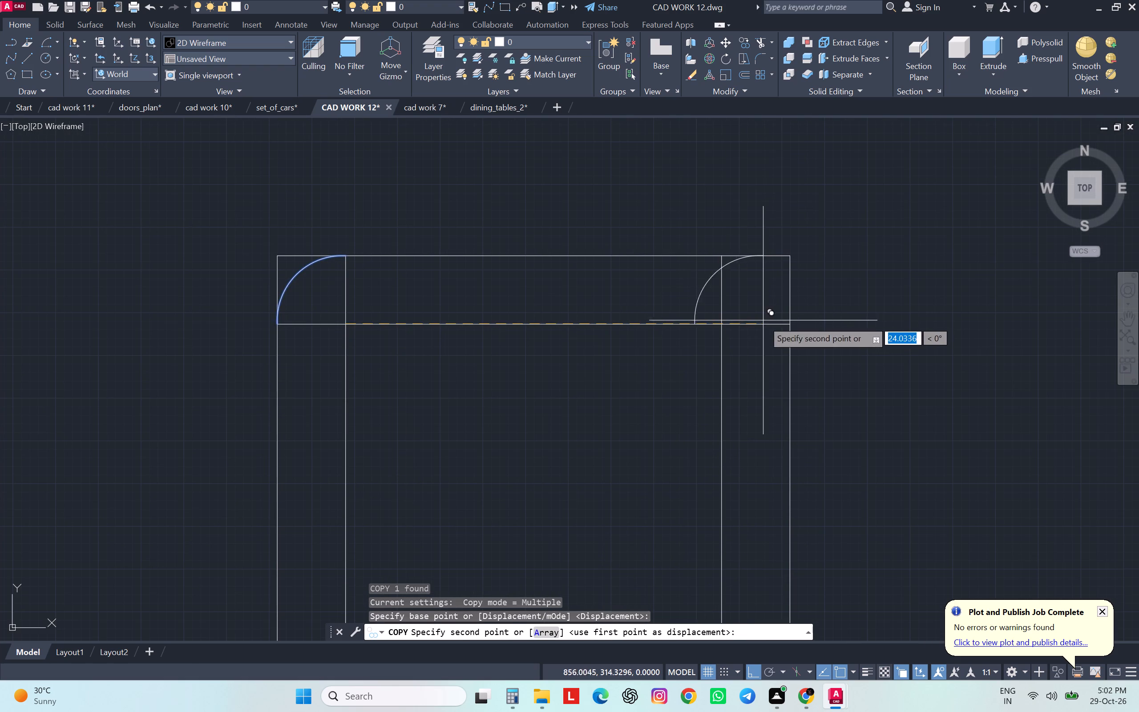
{"action": "left_click", "coordinate": [789, 325]}
{"action": "scroll", "coordinate": [789, 320], "scroll_direction": "down", "scroll_amount": 1}
{"action": "scroll", "coordinate": [790, 318], "scroll_direction": "up", "scroll_amount": 1}
{"action": "scroll", "coordinate": [793, 312], "scroll_direction": "down", "scroll_amount": 2}
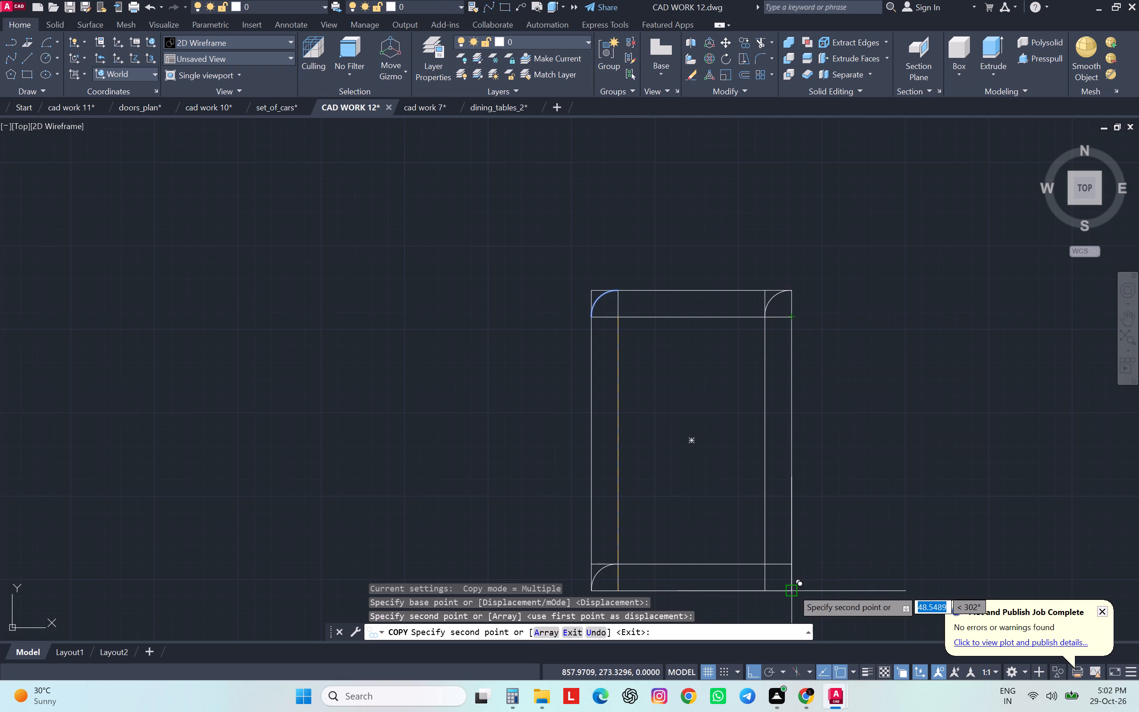
{"action": "left_click", "coordinate": [793, 589]}
{"action": "middle_click_drag", "start_coordinate": [784, 496], "coordinate": [829, 293]}
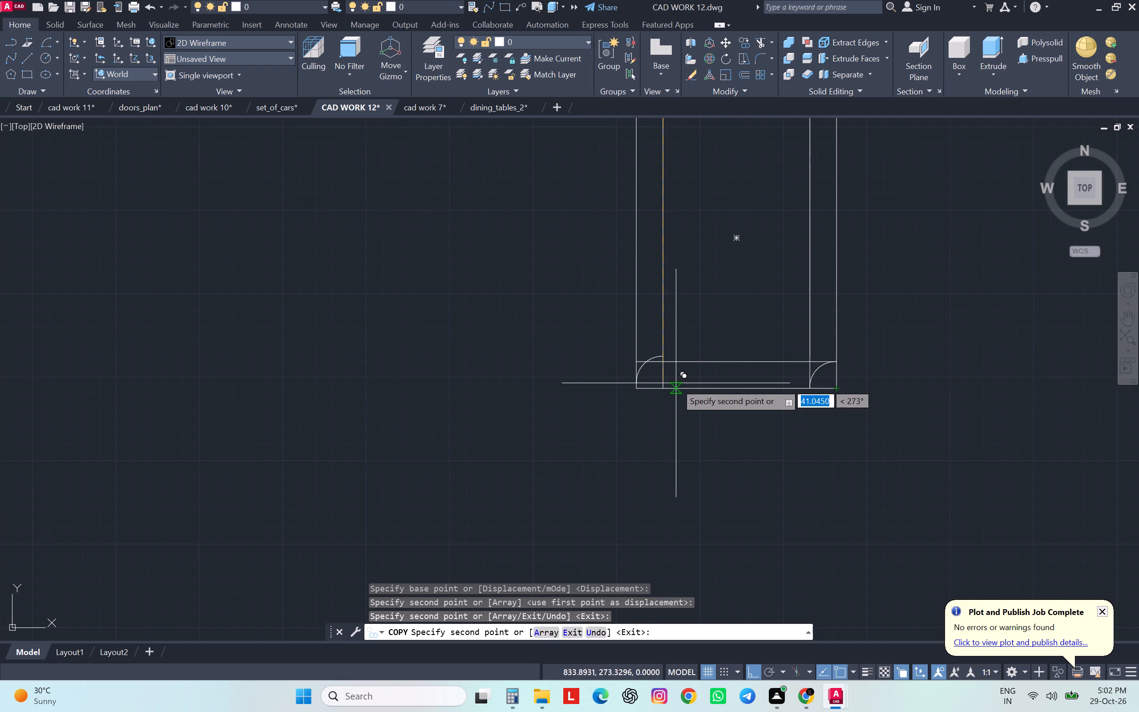
{"action": "left_click", "coordinate": [663, 384]}
{"action": "key", "text": "Escape"}
{"action": "key", "text": "Escape"}
{"action": "key", "text": "Escape"}
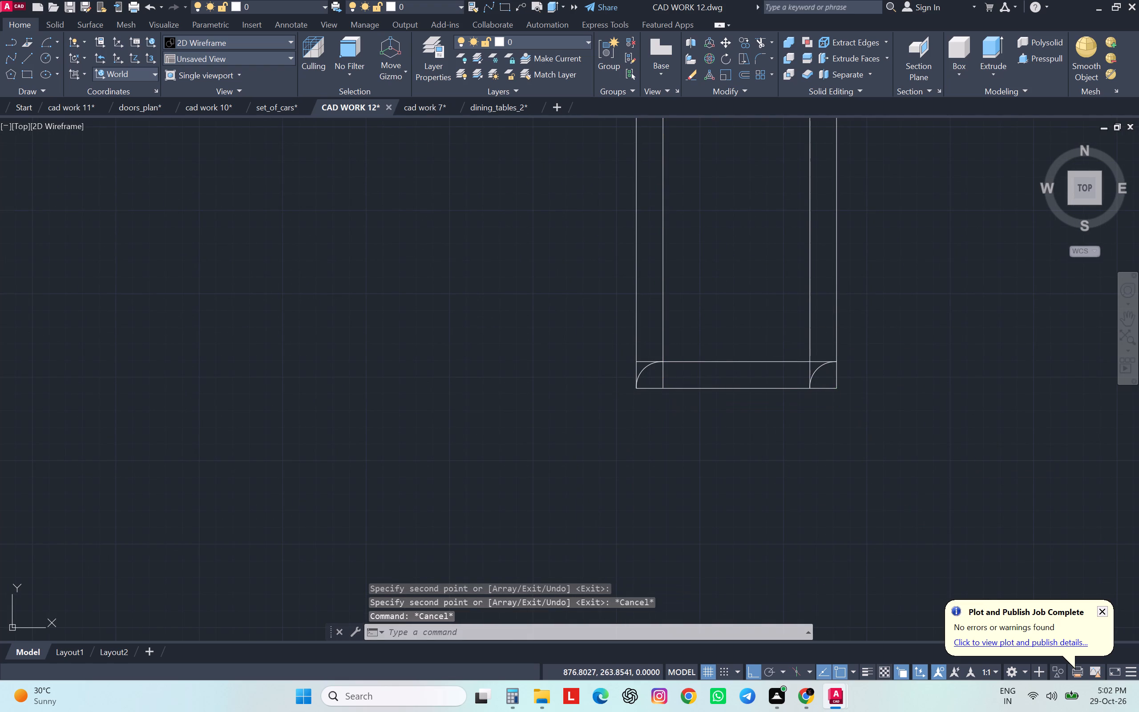
{"action": "key", "text": "Escape"}
Rotate the northeast corner arc 270° about the point where the upper inner horizontal line meets the outer rectangle's east edge.
{"action": "scroll", "coordinate": [920, 421], "scroll_direction": "down", "scroll_amount": 1}
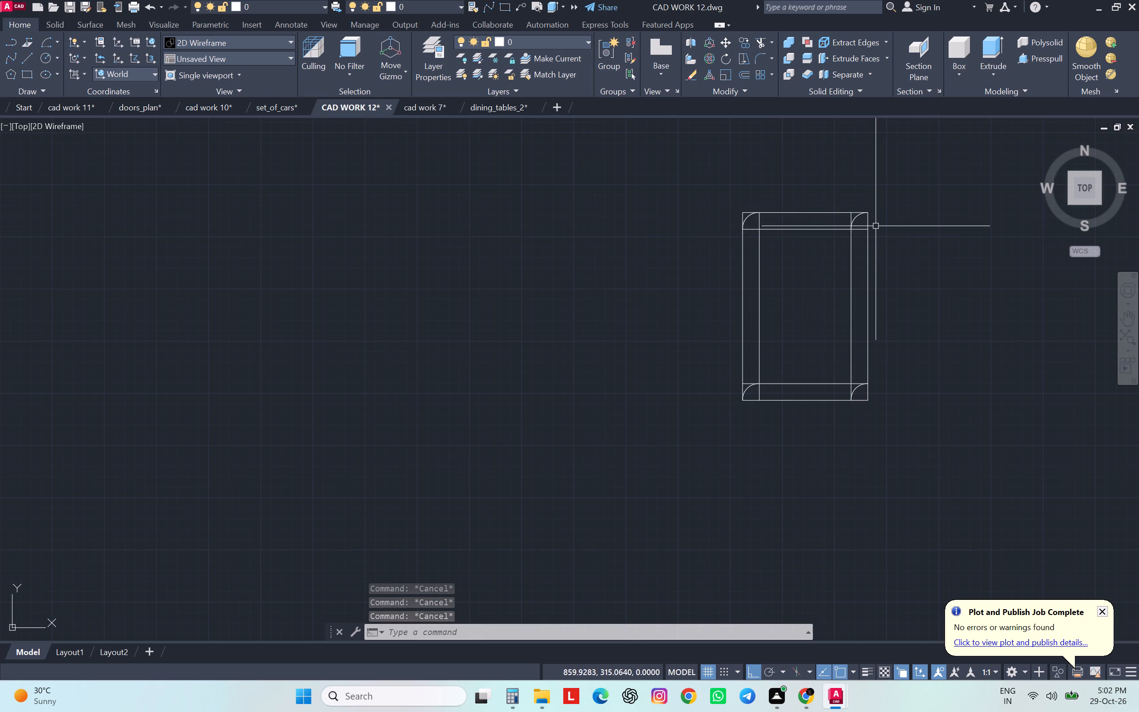
{"action": "scroll", "coordinate": [875, 226], "scroll_direction": "up", "scroll_amount": 1}
{"action": "scroll", "coordinate": [875, 226], "scroll_direction": "down", "scroll_amount": 3}
{"action": "scroll", "coordinate": [875, 226], "scroll_direction": "up", "scroll_amount": 1}
{"action": "left_click", "coordinate": [850, 210]}
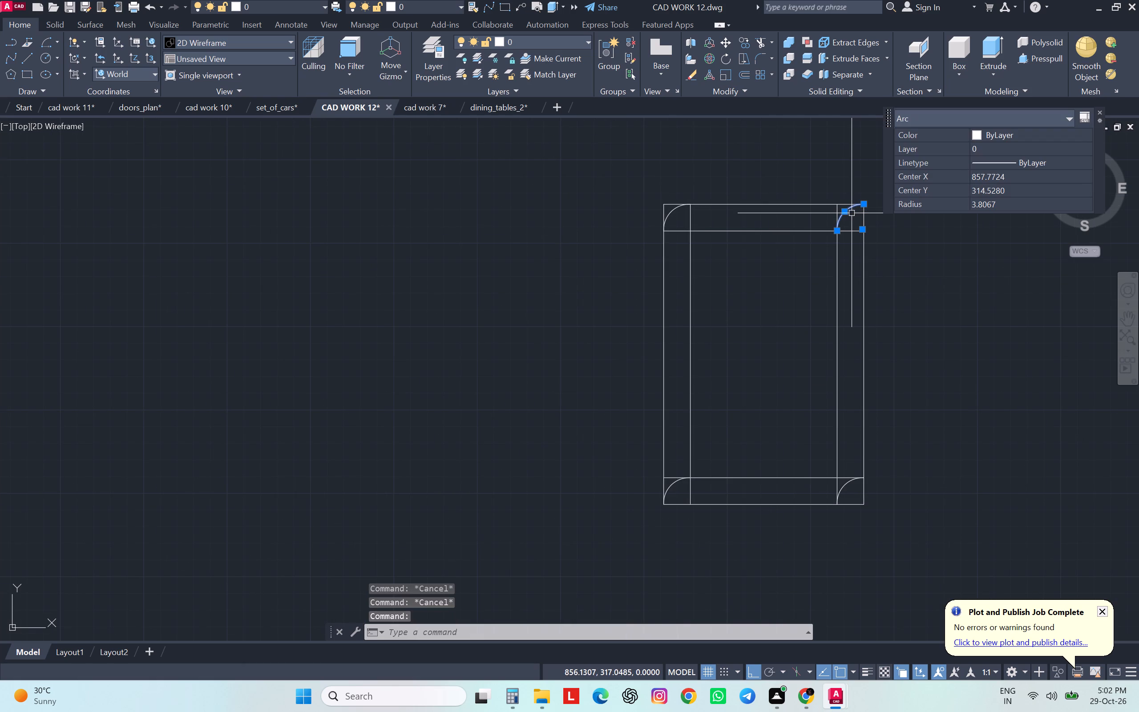
{"action": "type", "text": "ro"}
{"action": "key", "text": "Return"}
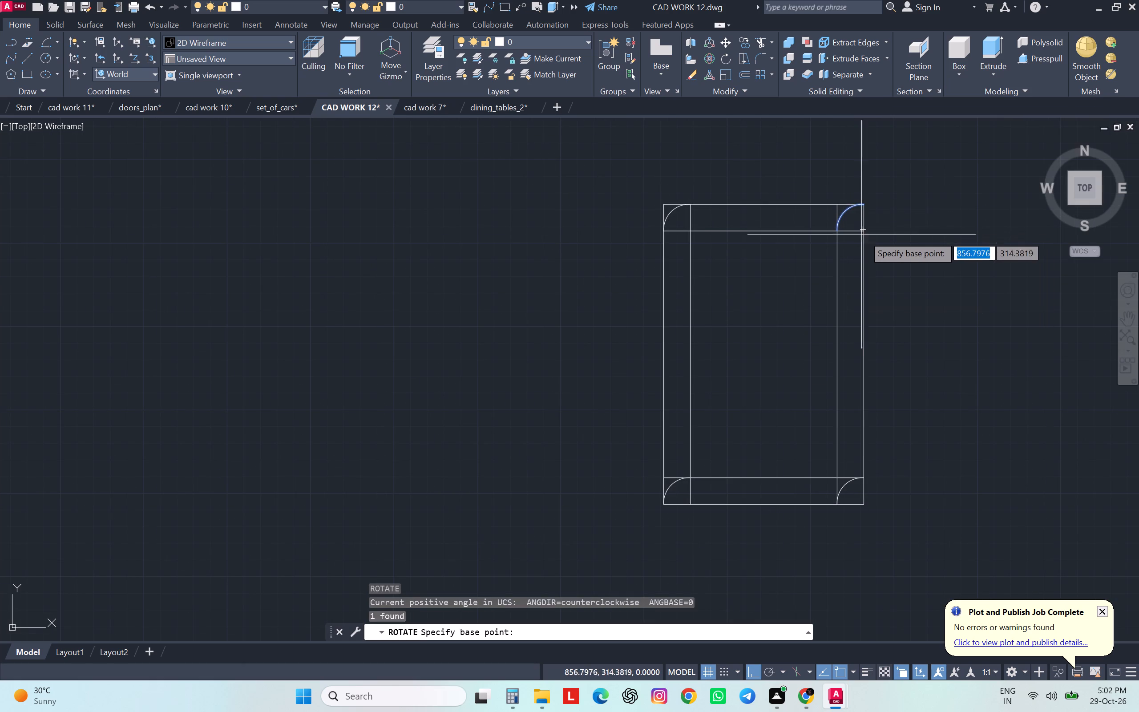
{"action": "left_click", "coordinate": [863, 230]}
{"action": "left_click", "coordinate": [870, 271]}
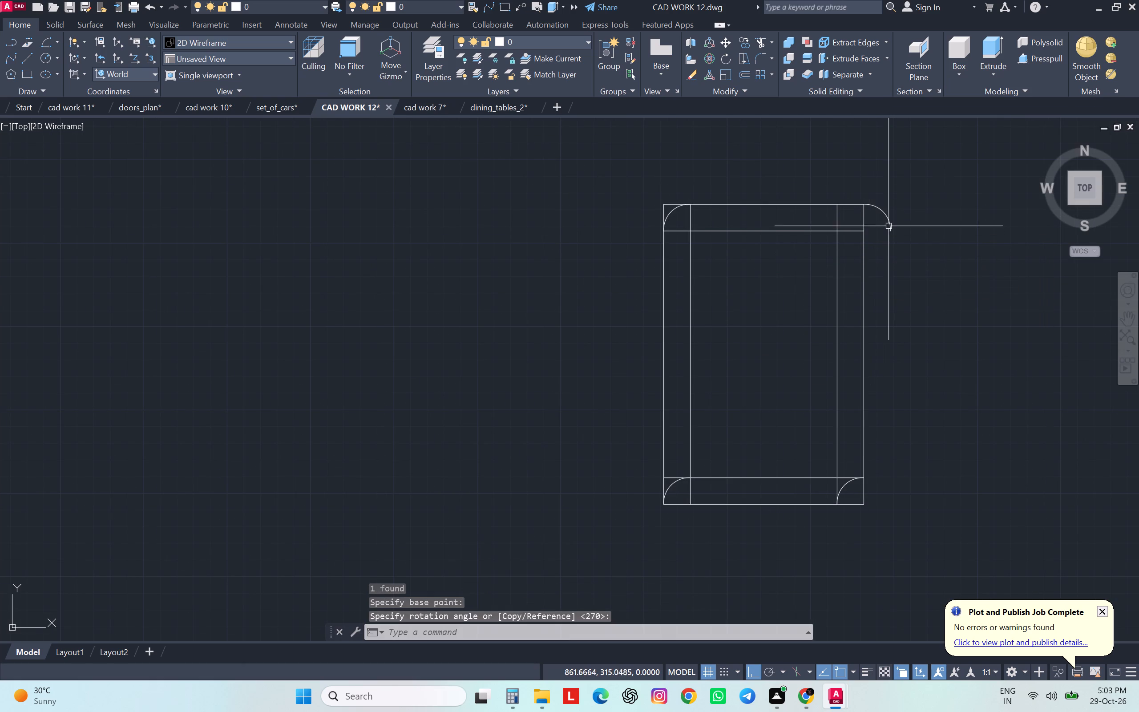
Move the rotated arc about 4 west by its easternmost point, onto the upper inner horizontal line's end at the east edge.
{"action": "left_click", "coordinate": [889, 221]}
{"action": "type", "text": "m"}
{"action": "key", "text": "space"}
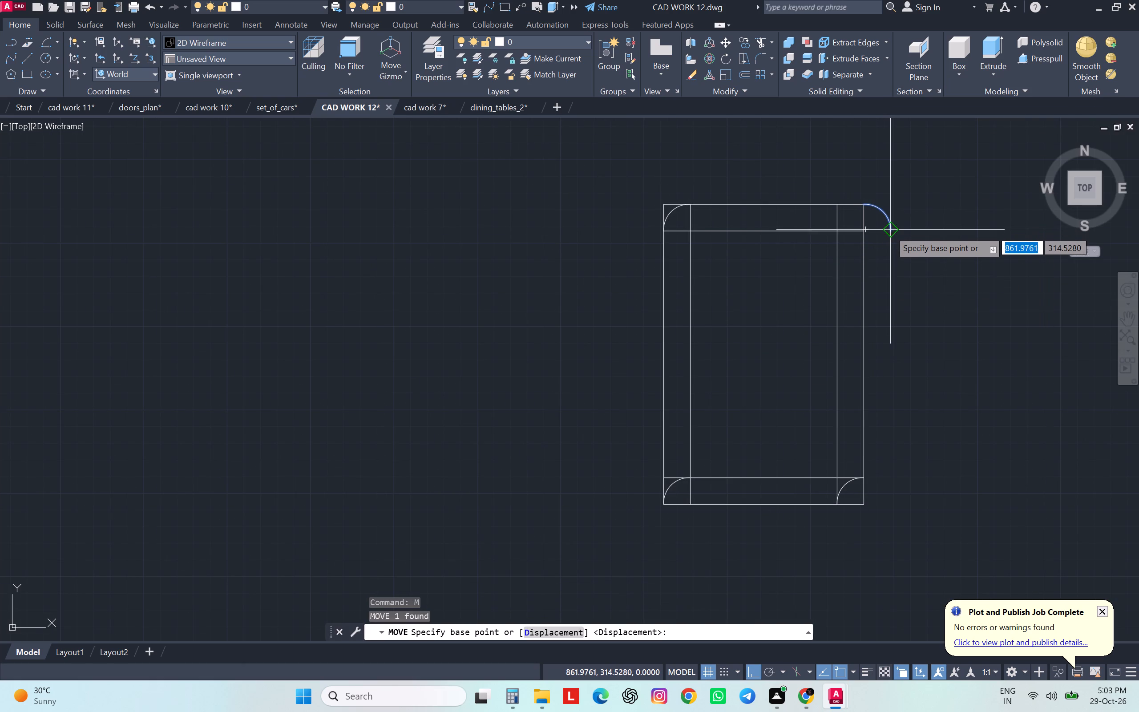
{"action": "scroll", "coordinate": [893, 229], "scroll_direction": "up", "scroll_amount": 3}
{"action": "left_click", "coordinate": [883, 235]}
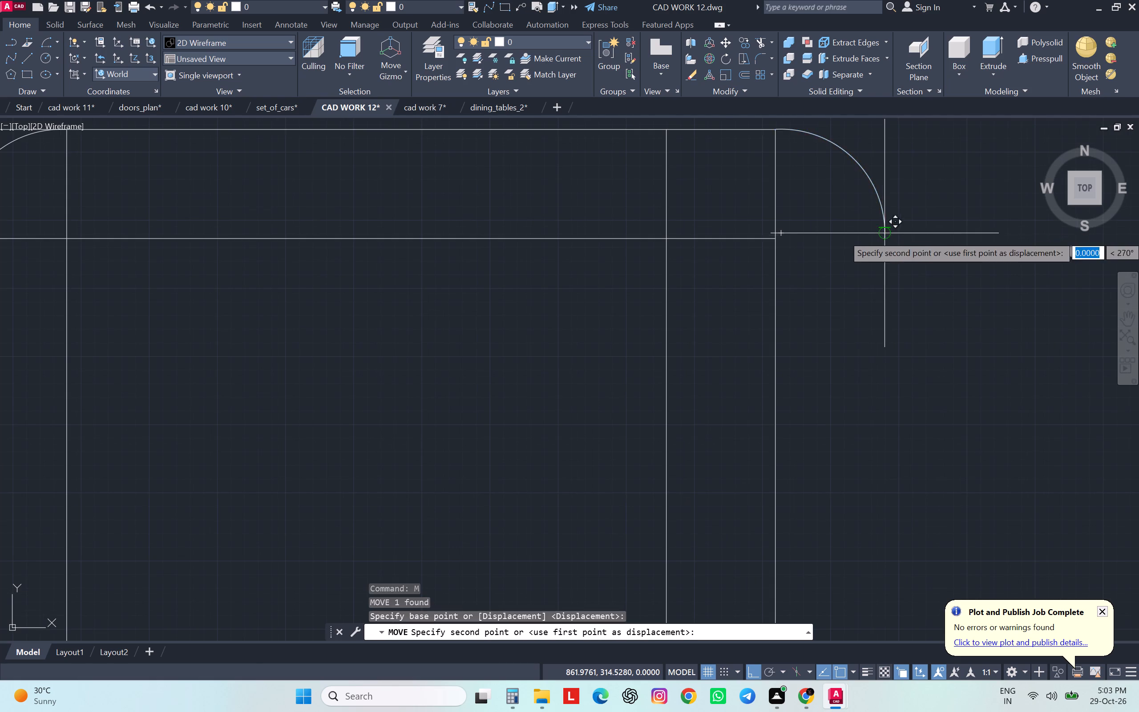
{"action": "left_click", "coordinate": [775, 237]}
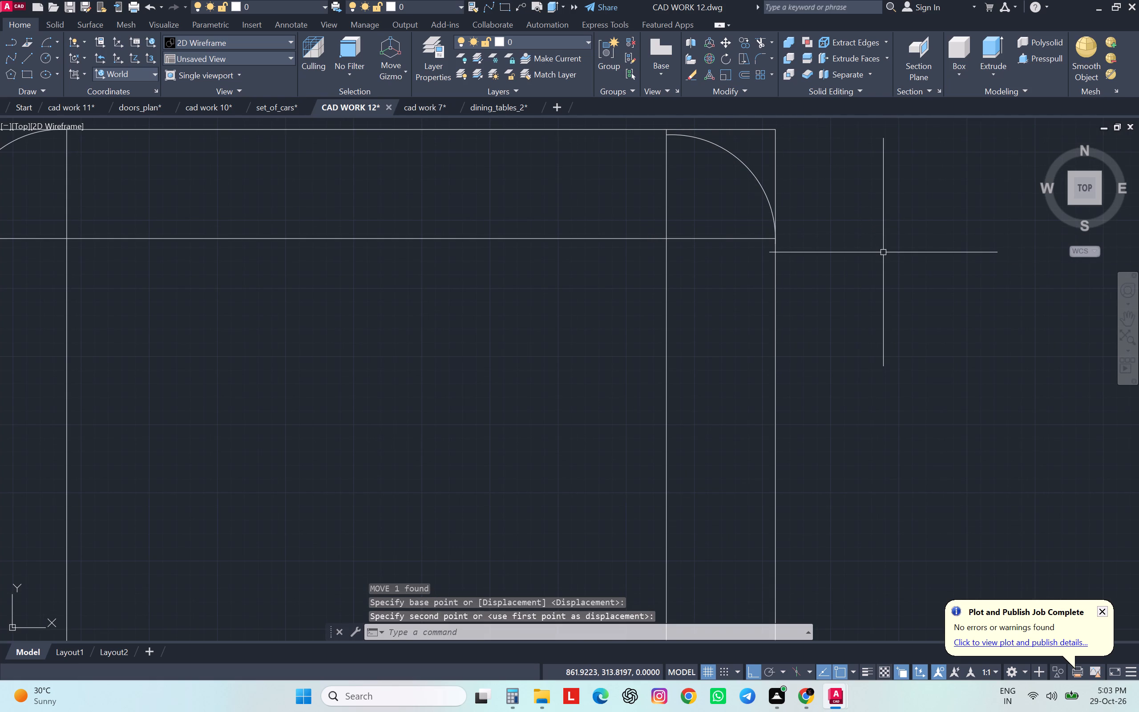
Stretch the northeast arc's upper end to where the eastern inner vertical line meets the outer rectangle's top edge.
{"action": "middle_click_drag", "start_coordinate": [883, 252], "coordinate": [905, 348]}
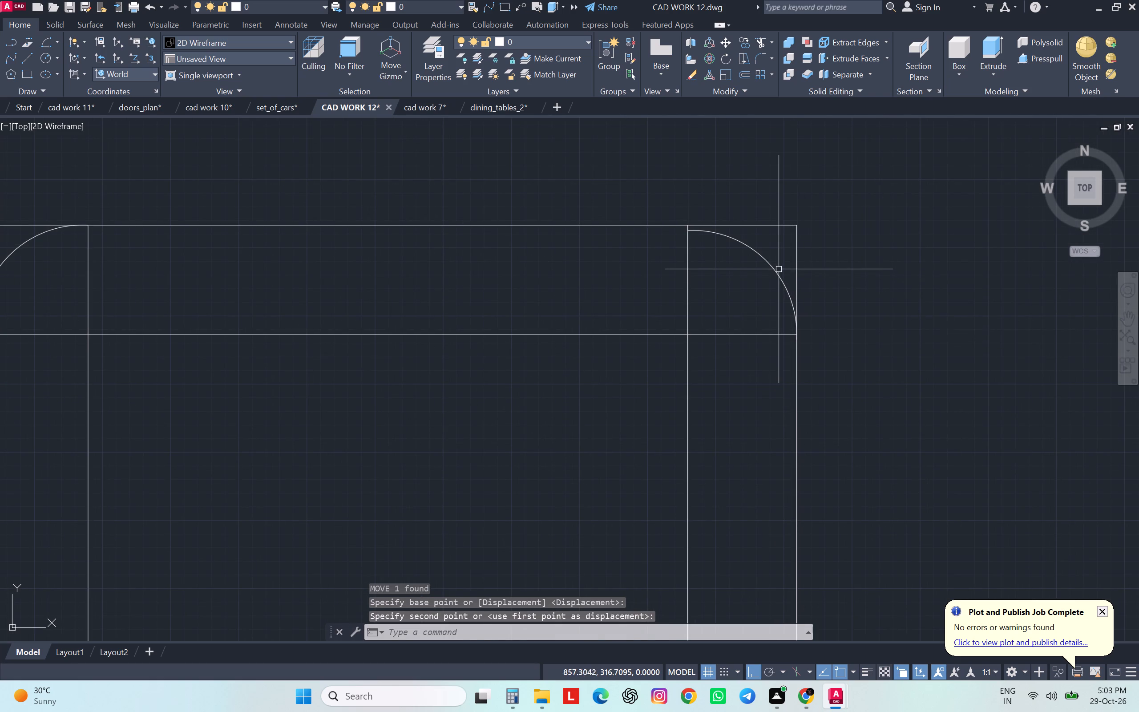
{"action": "left_click", "coordinate": [780, 269]}
{"action": "left_click", "coordinate": [772, 274]}
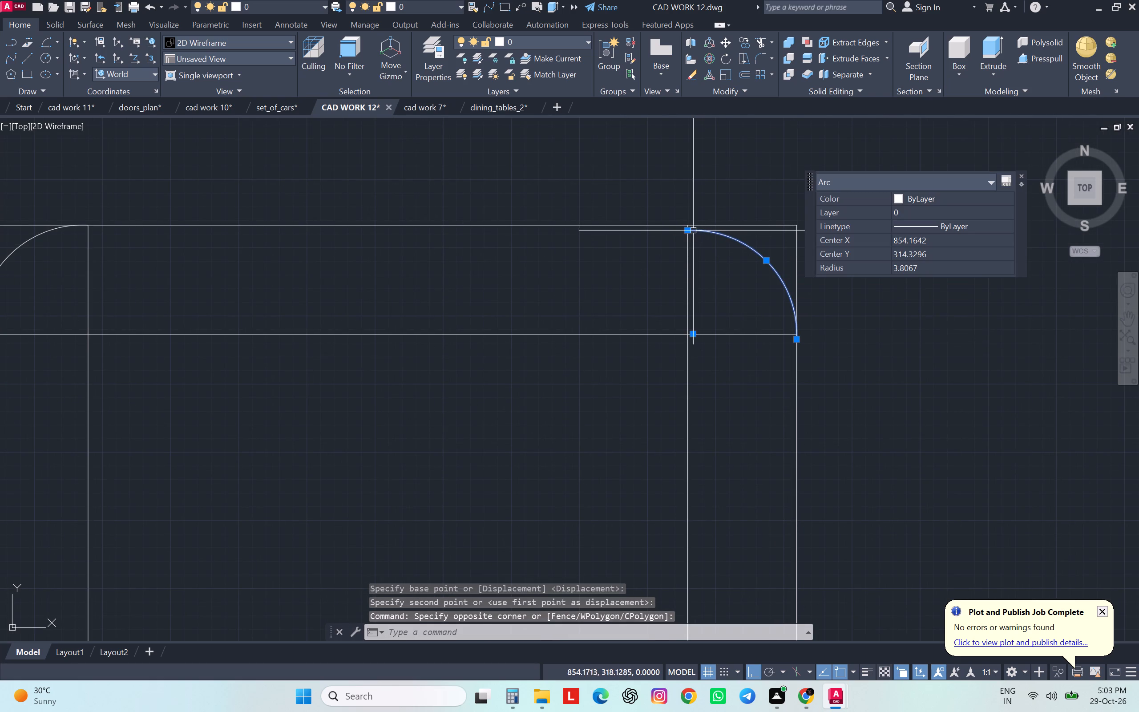
{"action": "left_click", "coordinate": [688, 230]}
{"action": "scroll", "coordinate": [691, 223], "scroll_direction": "up", "scroll_amount": 4}
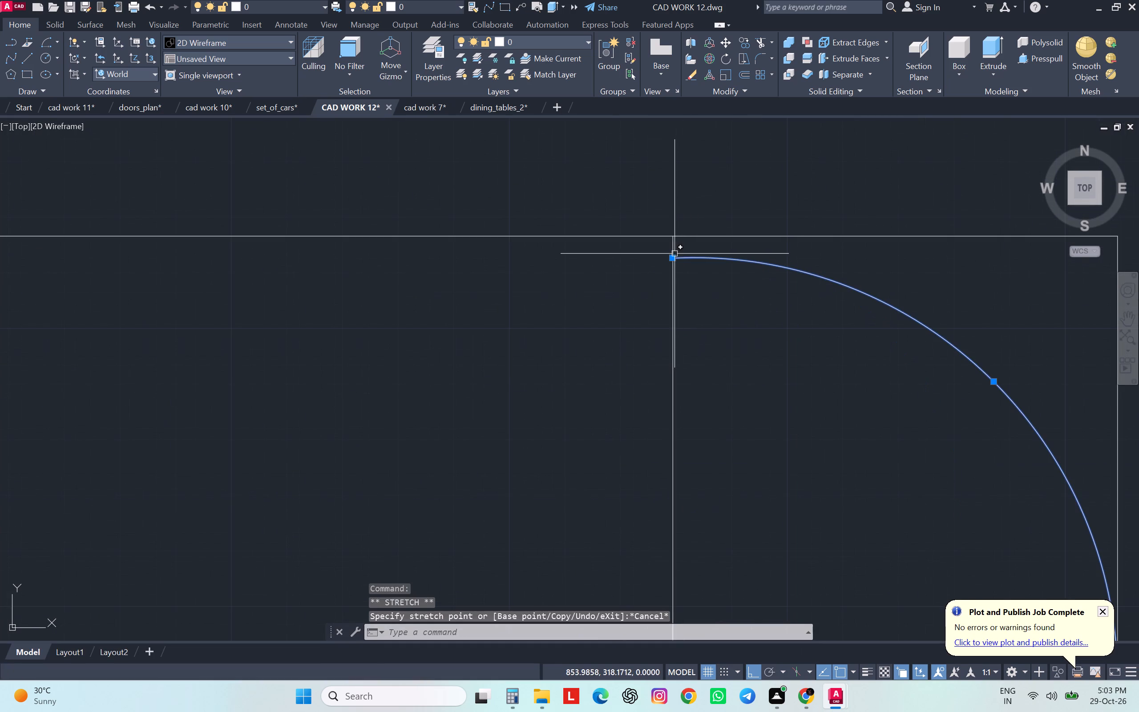
{"action": "left_click", "coordinate": [671, 258]}
{"action": "left_click", "coordinate": [675, 240]}
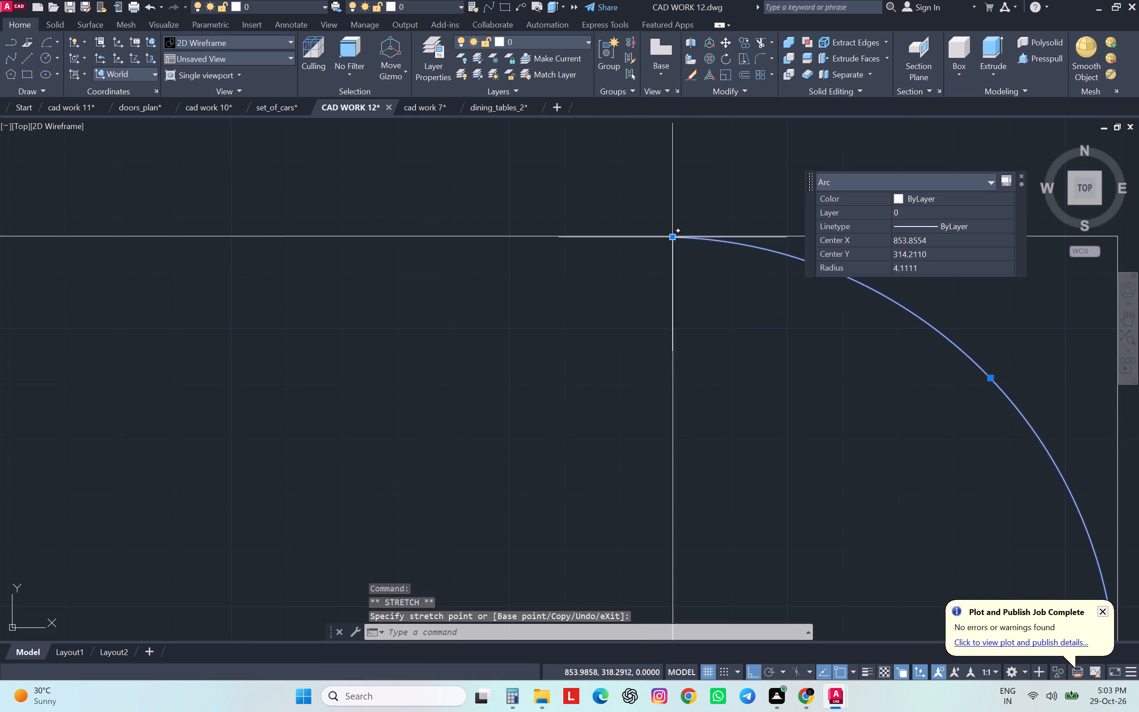
{"action": "scroll", "coordinate": [712, 194], "scroll_direction": "down", "scroll_amount": 4}
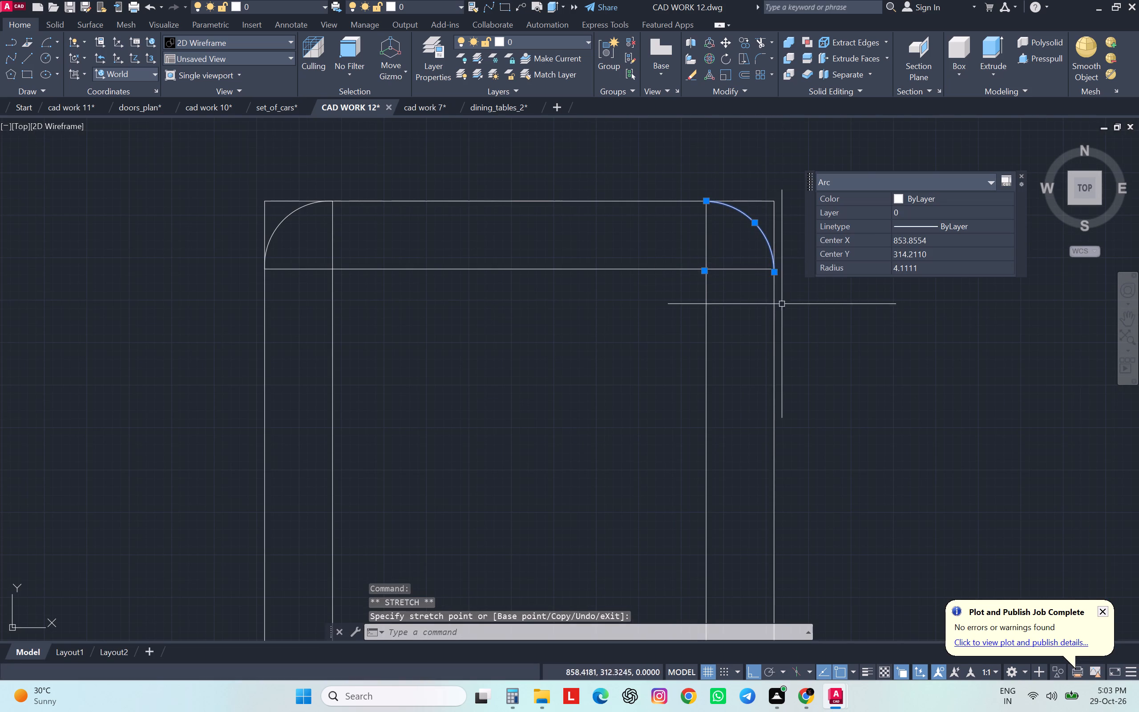
{"action": "key", "text": "Escape"}
Mirror the southeast corner arc about a horizontal line through the outer rectangle's southeast corner, erasing the source arc.
{"action": "scroll", "coordinate": [806, 238], "scroll_direction": "down", "scroll_amount": 3}
{"action": "scroll", "coordinate": [806, 238], "scroll_direction": "up", "scroll_amount": 2}
{"action": "scroll", "coordinate": [806, 238], "scroll_direction": "down", "scroll_amount": 1}
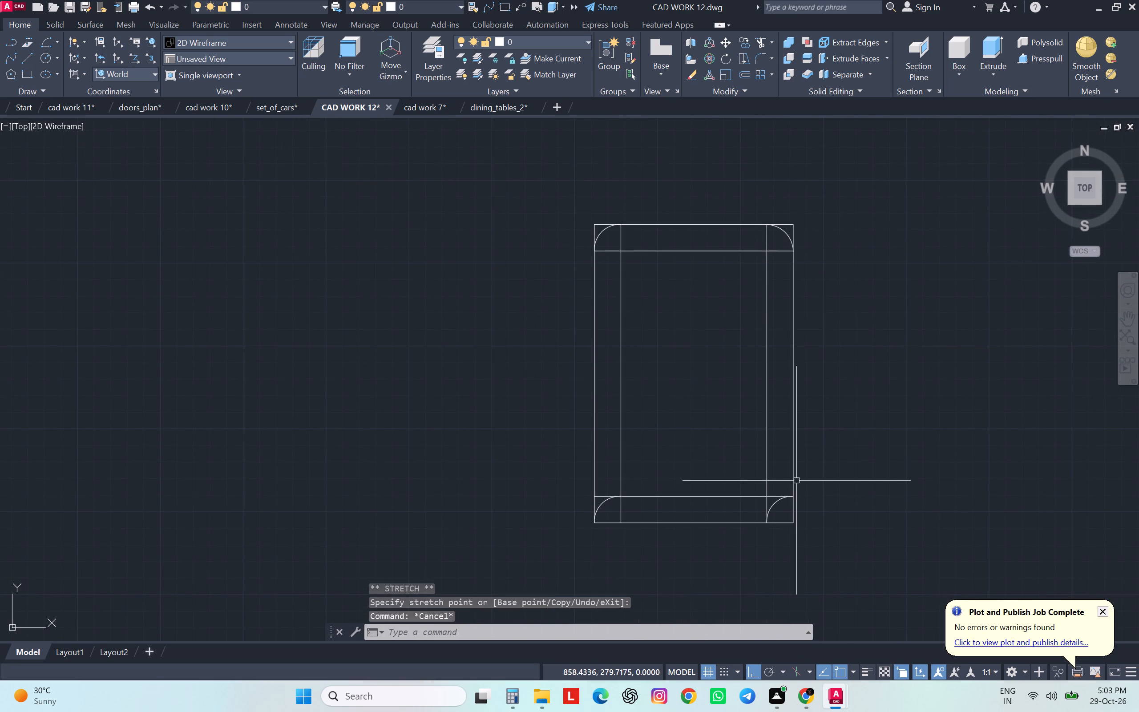
{"action": "middle_click_drag", "start_coordinate": [796, 481], "coordinate": [767, 328]}
{"action": "left_click", "coordinate": [747, 353]}
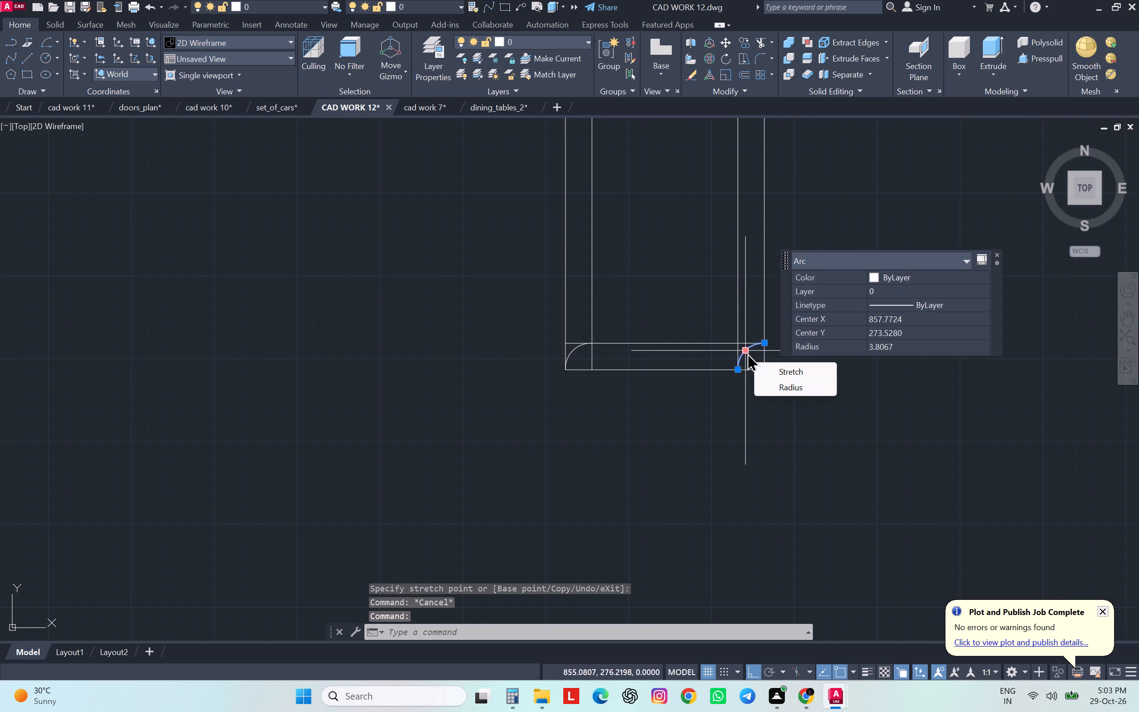
{"action": "type", "text": "mi"}
{"action": "key", "text": "Return"}
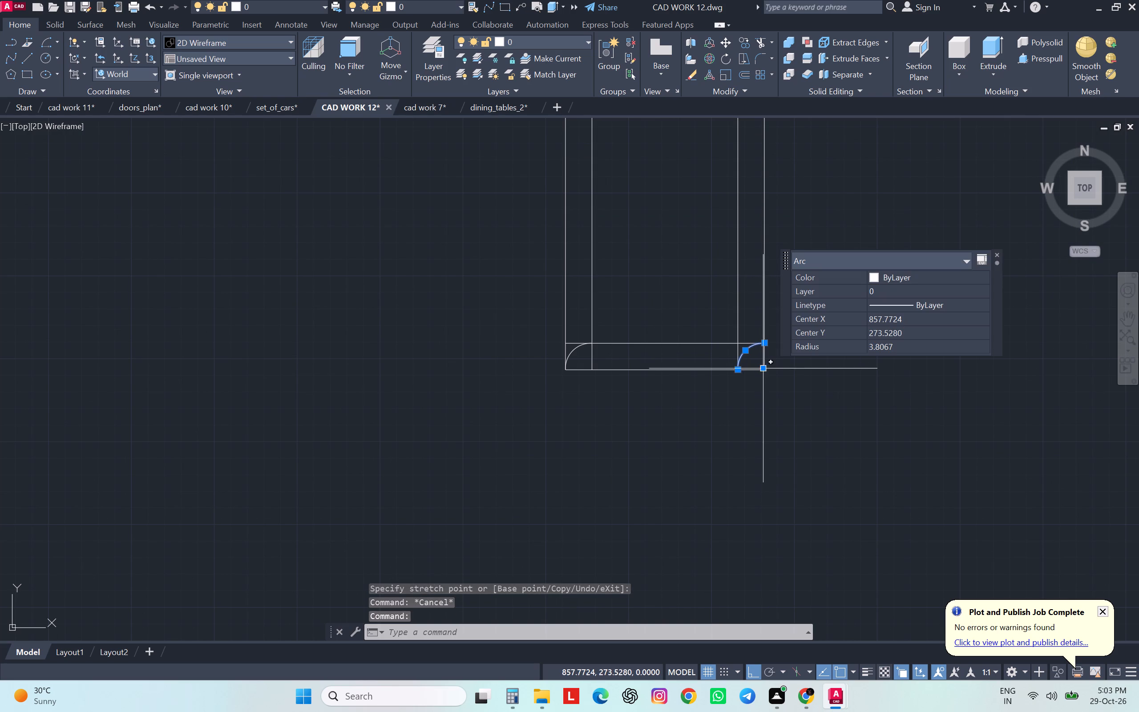
{"action": "type", "text": "mo"}
{"action": "key", "text": "BackSpace"}
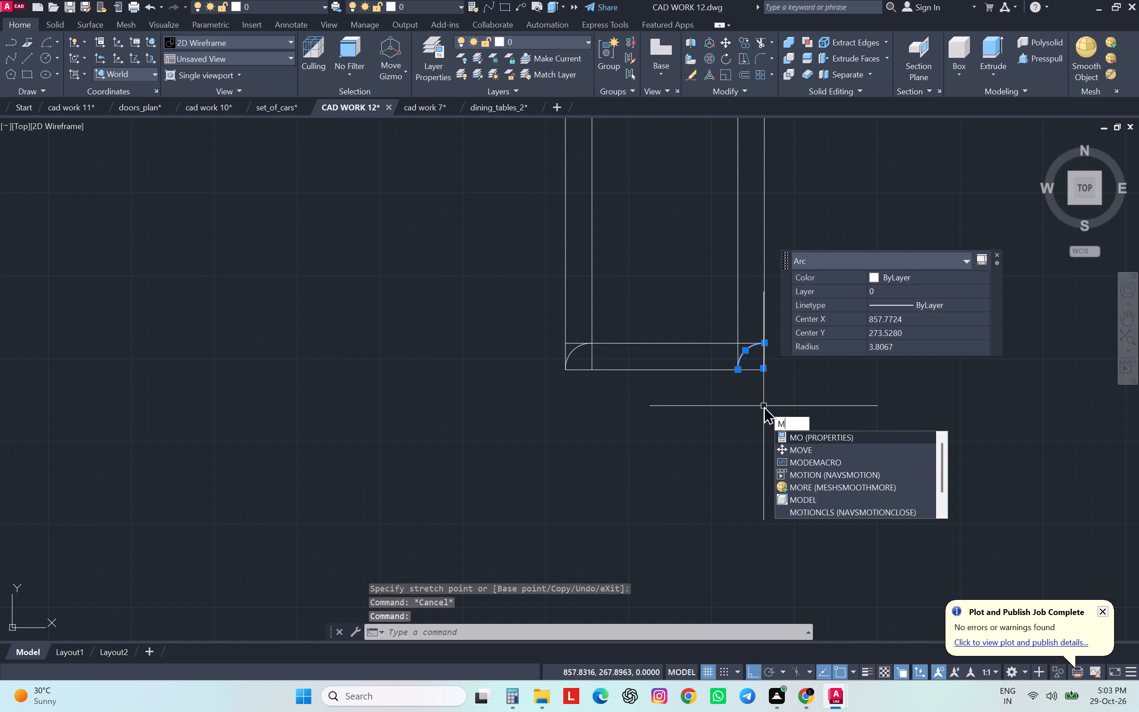
{"action": "key", "text": "i"}
{"action": "key", "text": "Return"}
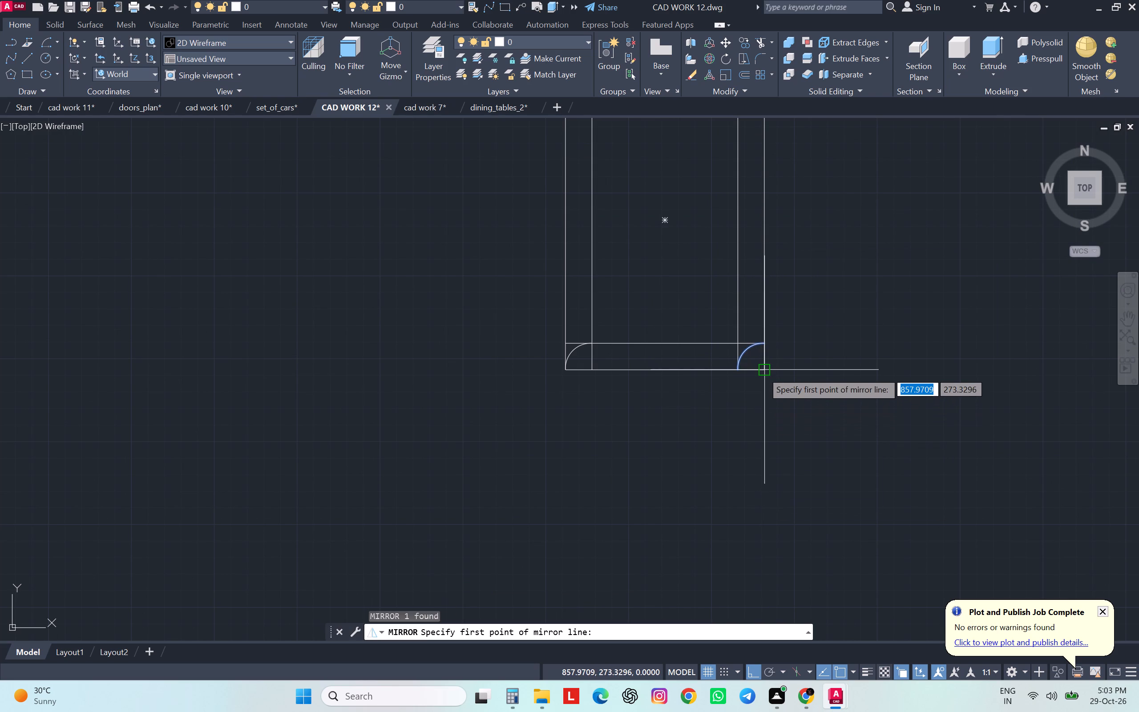
{"action": "left_click", "coordinate": [763, 370]}
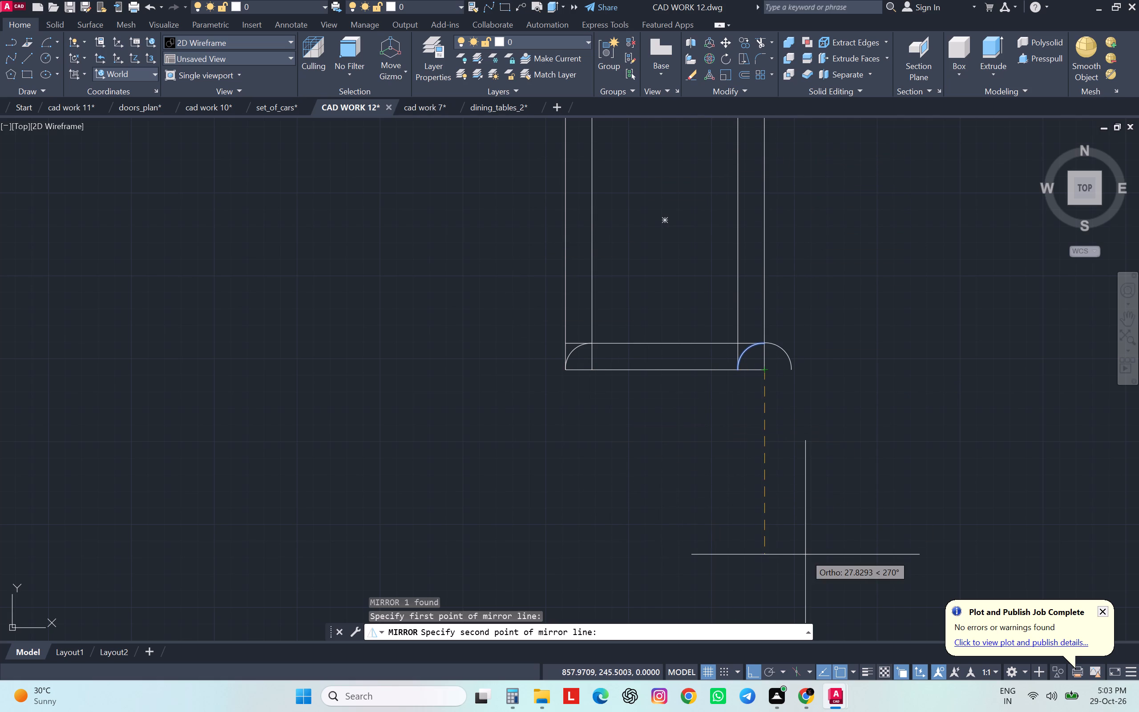
{"action": "left_click", "coordinate": [993, 354]}
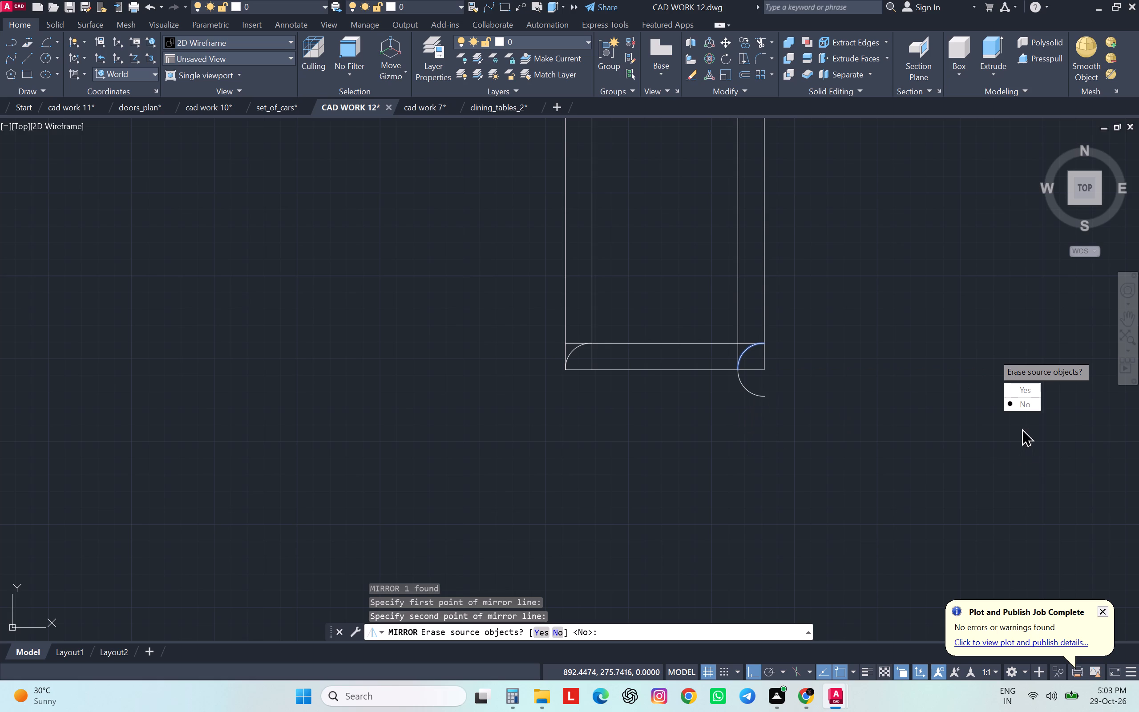
{"action": "left_click_drag", "start_coordinate": [1023, 386], "coordinate": [993, 354]}
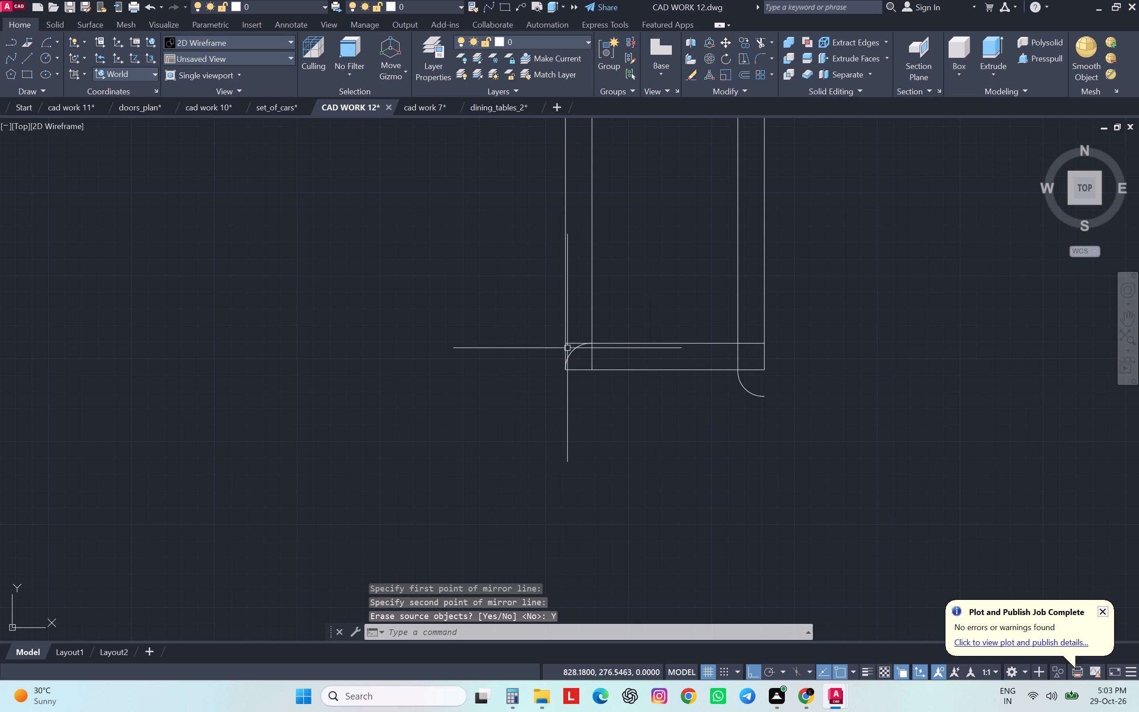
Move the southwest corner arc about 36 east by its centre, beyond the outer rectangle's east edge.
{"action": "left_click", "coordinate": [572, 354]}
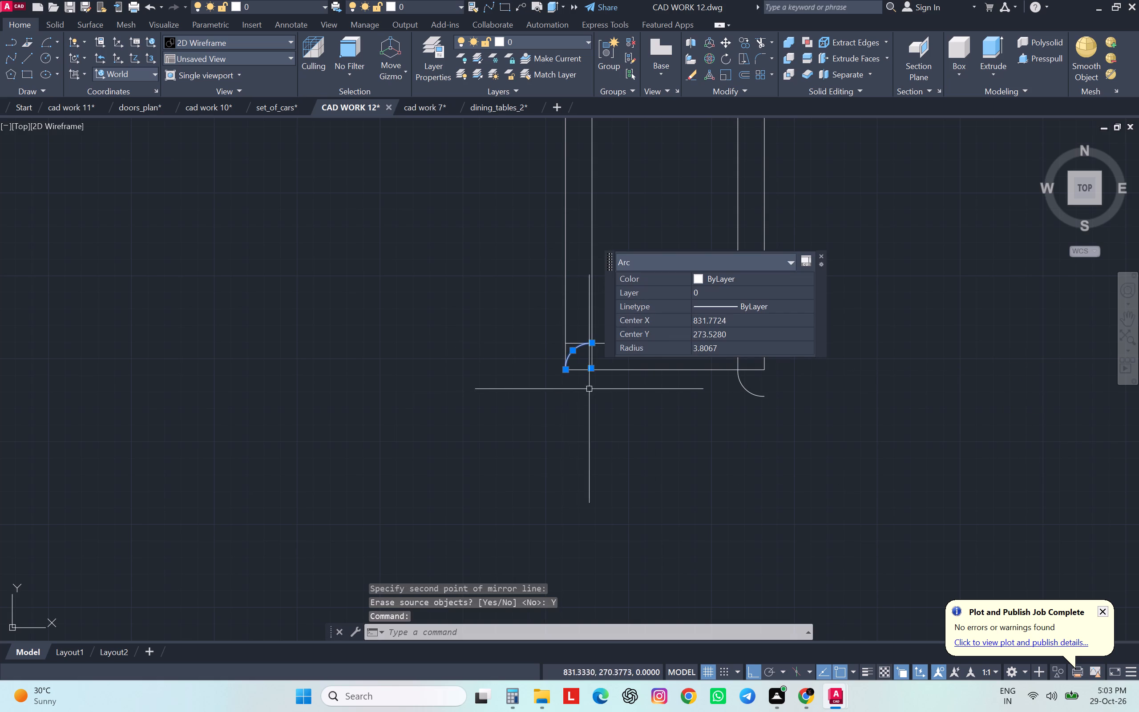
{"action": "left_click", "coordinate": [590, 368]}
{"action": "left_click", "coordinate": [829, 378]}
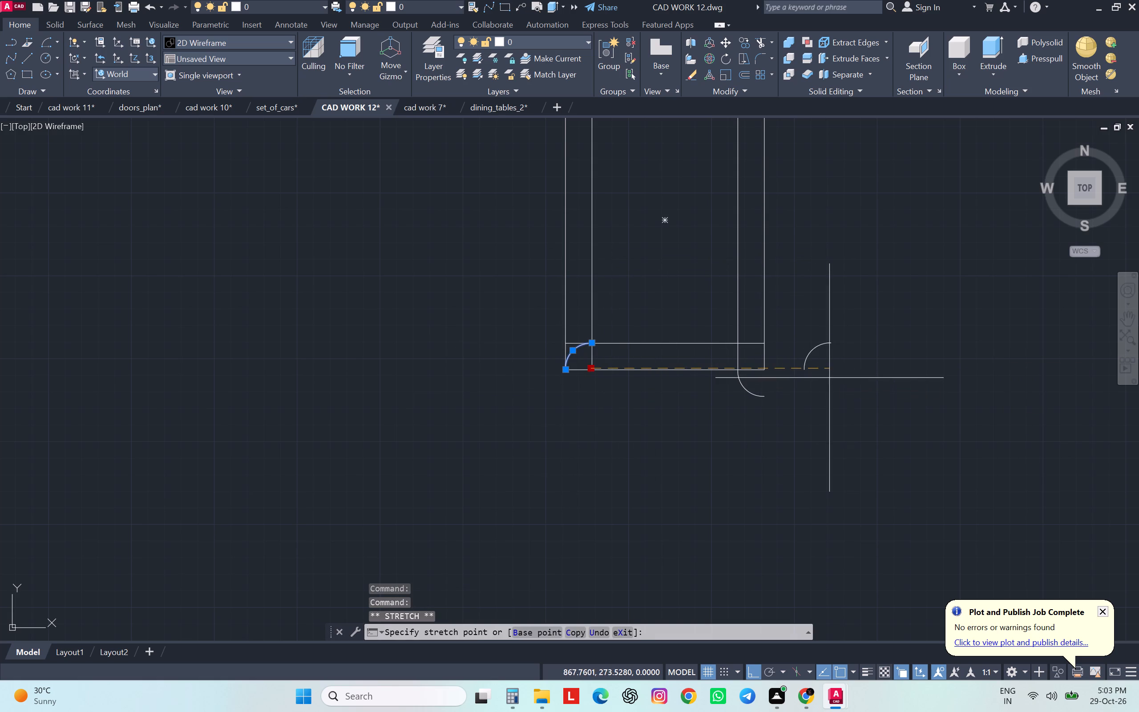
{"action": "left_click", "coordinate": [820, 256]}
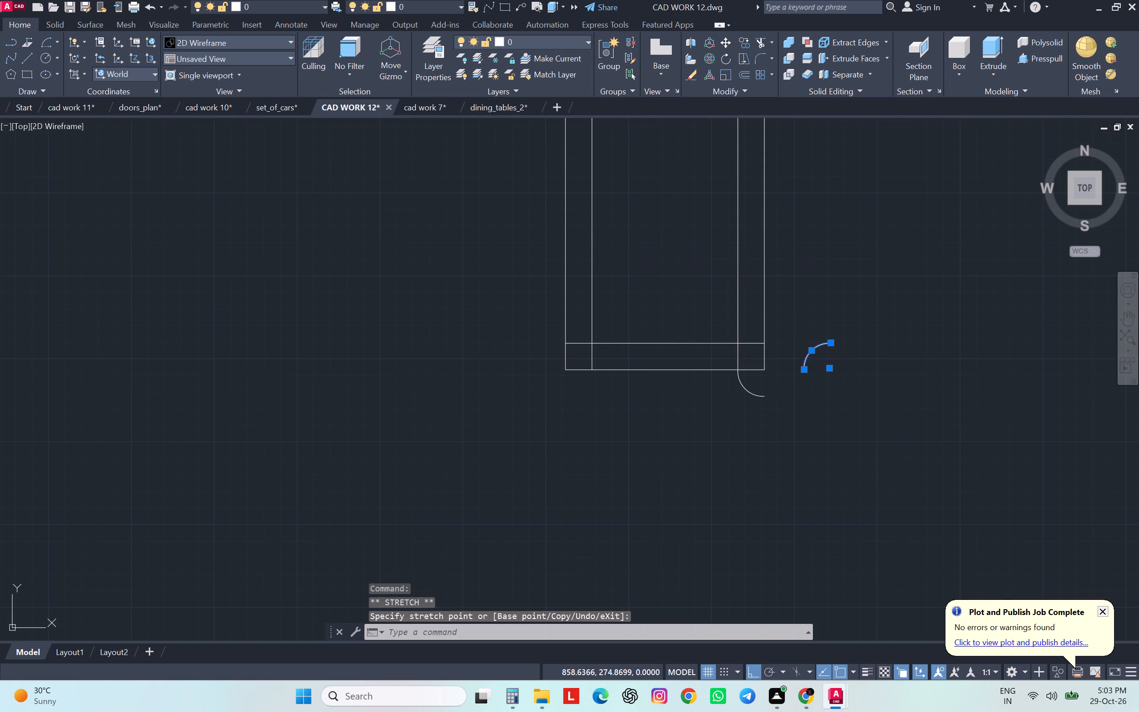
Move the mirrored arc below the southeast corner about 26 west by its centre, onto the inner lines' southwest intersection.
{"action": "left_click", "coordinate": [757, 393]}
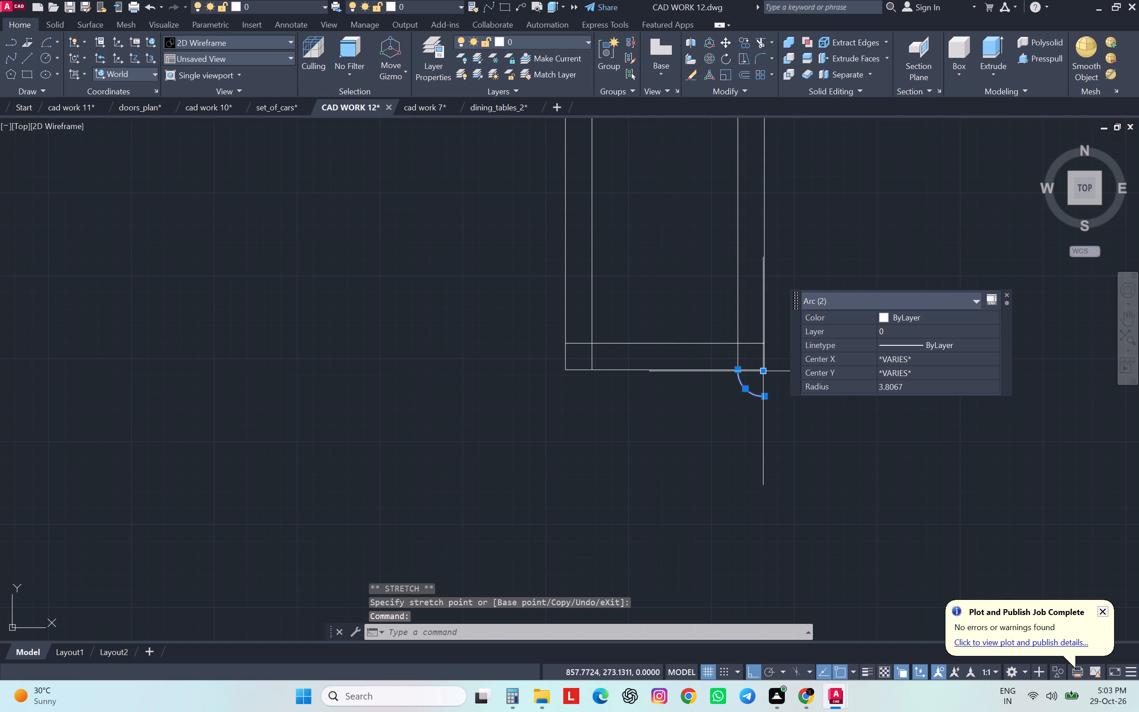
{"action": "left_click", "coordinate": [763, 371]}
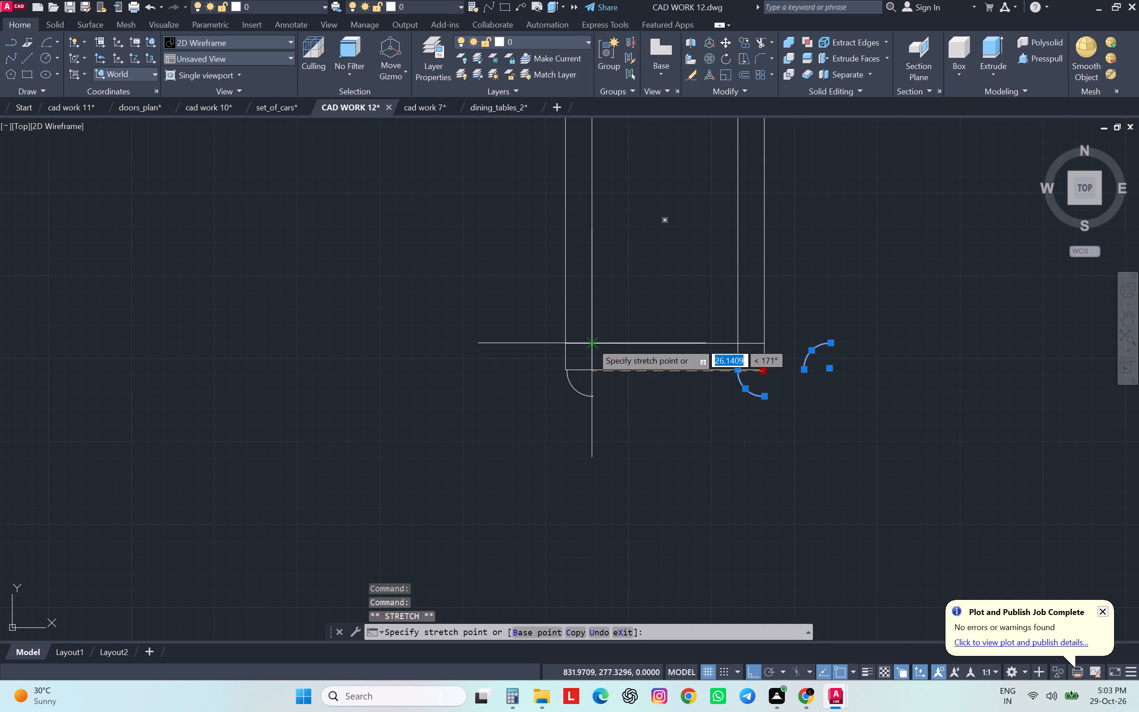
{"action": "left_click", "coordinate": [592, 343]}
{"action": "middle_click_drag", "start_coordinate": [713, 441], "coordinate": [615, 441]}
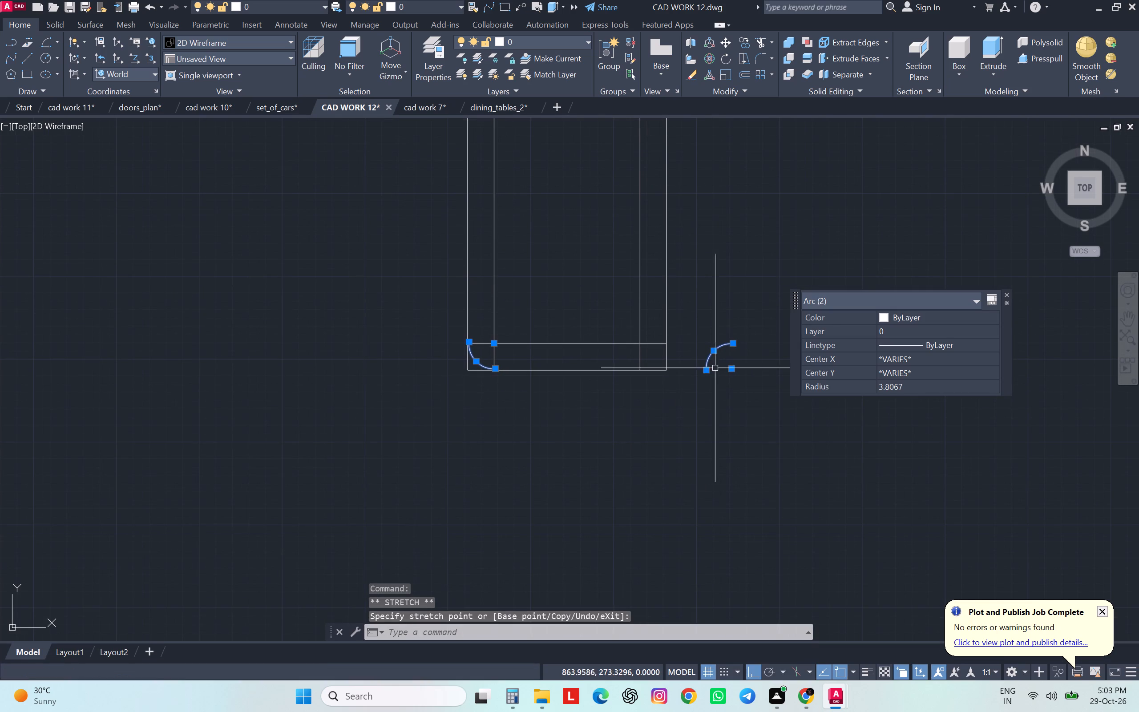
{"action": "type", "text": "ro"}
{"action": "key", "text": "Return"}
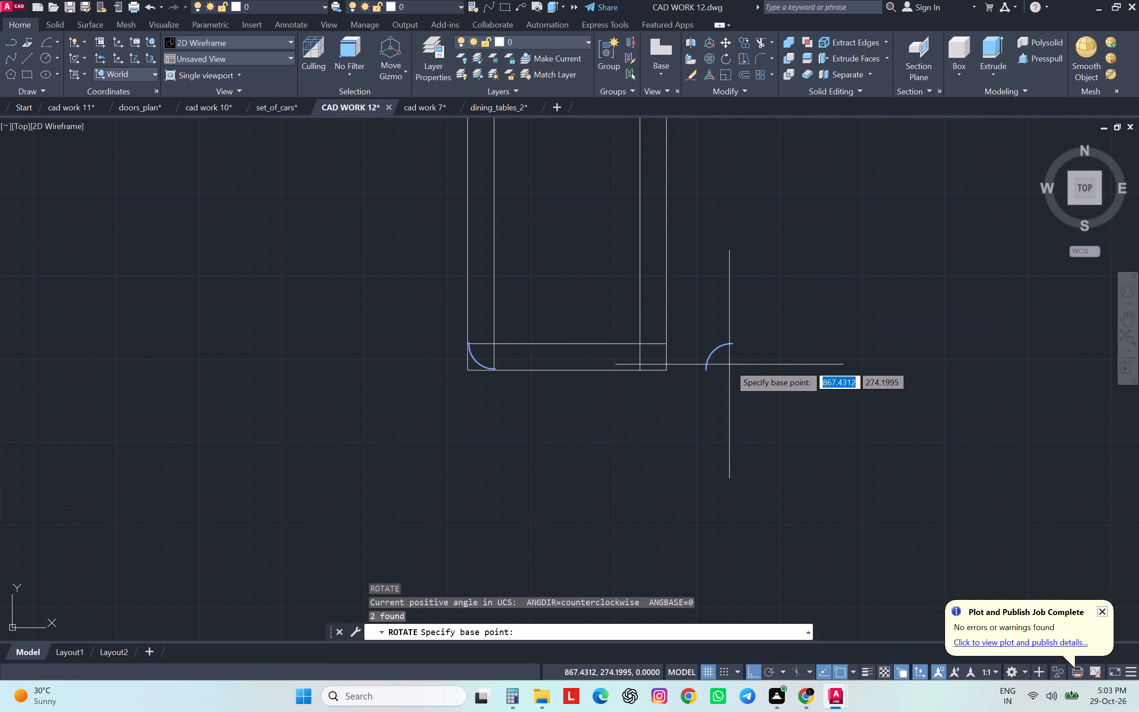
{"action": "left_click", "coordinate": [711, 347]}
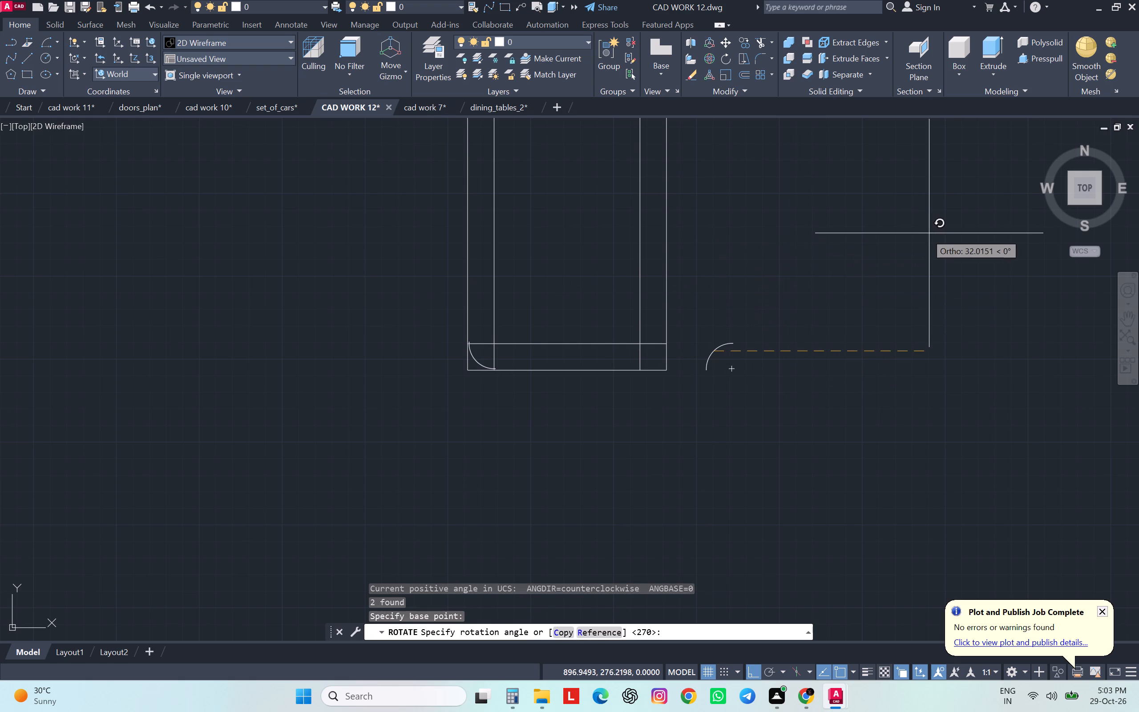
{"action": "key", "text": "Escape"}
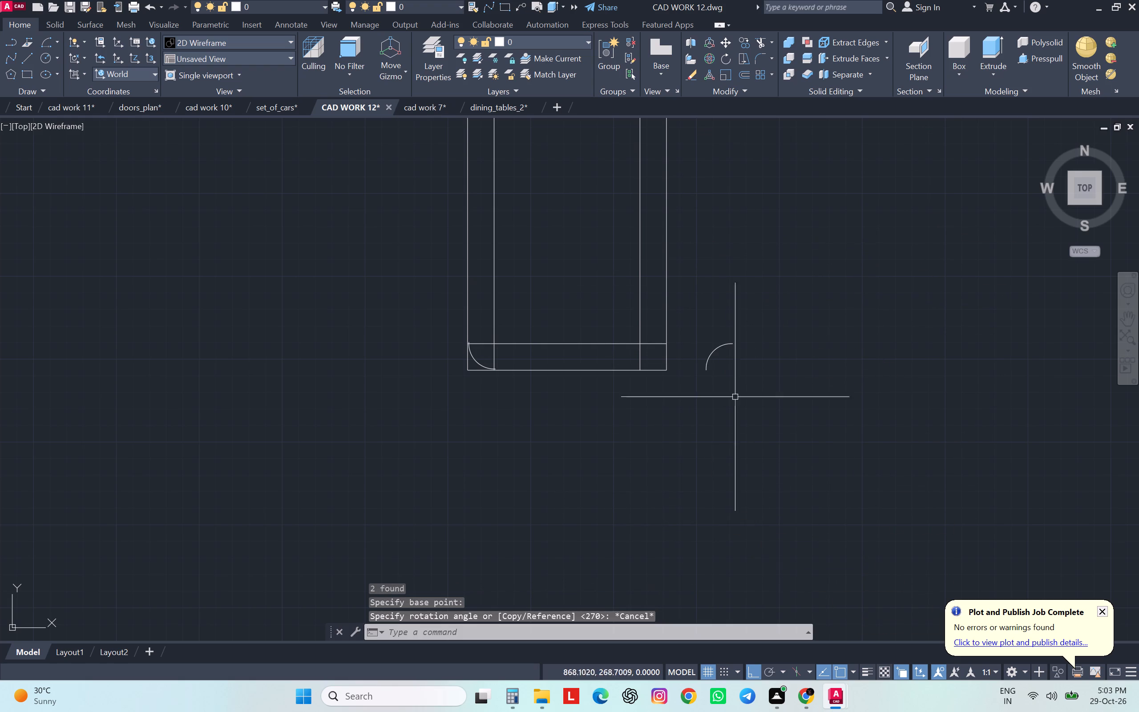
Rotate the spare arc east of the table 180 degrees about a point on the arc.
{"action": "left_click", "coordinate": [717, 347]}
{"action": "type", "text": "ro"}
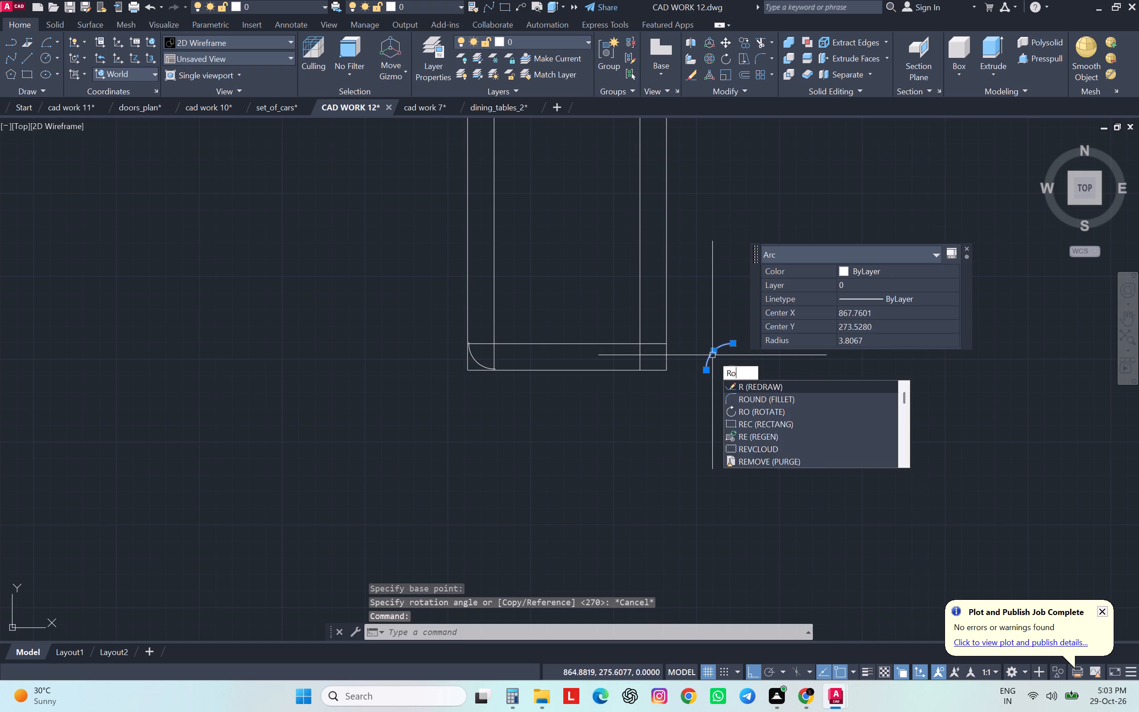
{"action": "key", "text": "space"}
{"action": "left_click", "coordinate": [706, 350]}
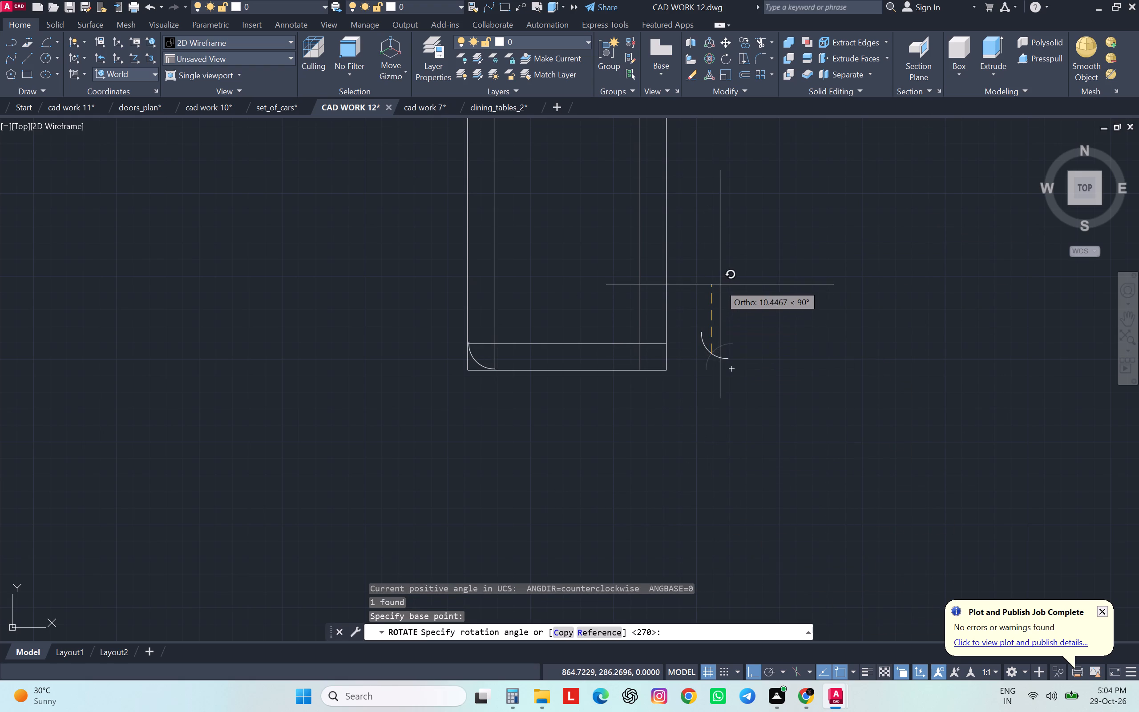
{"action": "left_click", "coordinate": [351, 383]}
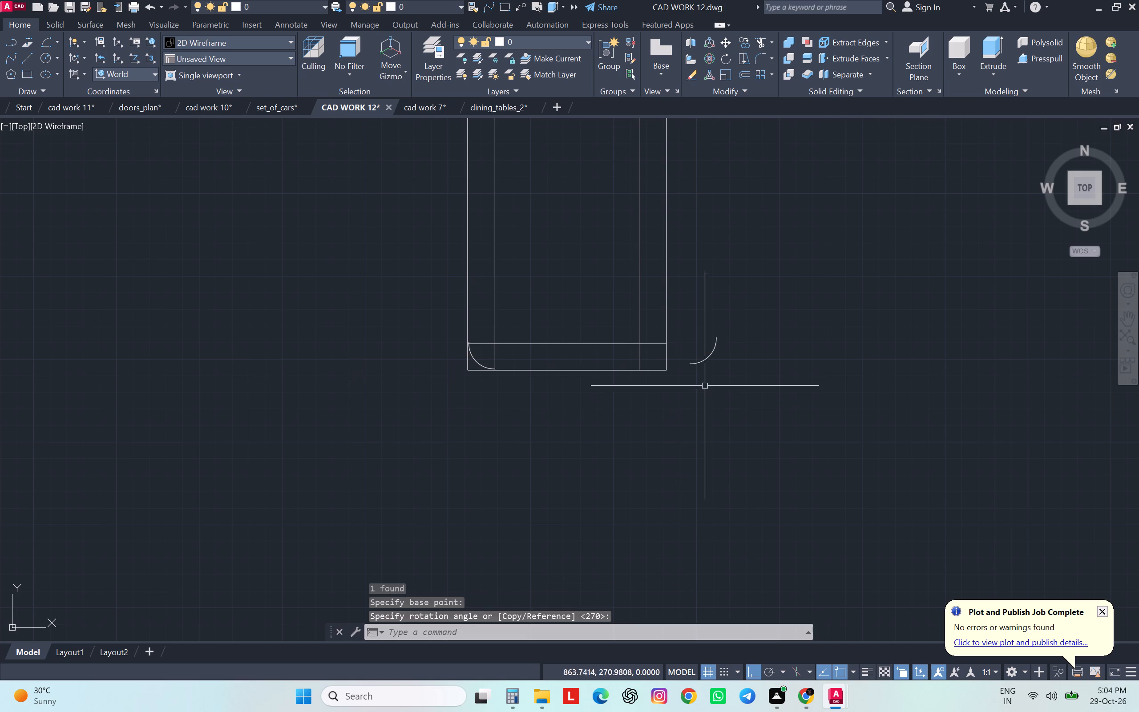
Move the rotated arc about 8 west by its centre, onto the inner lines' southeast intersection.
{"action": "left_click", "coordinate": [709, 360]}
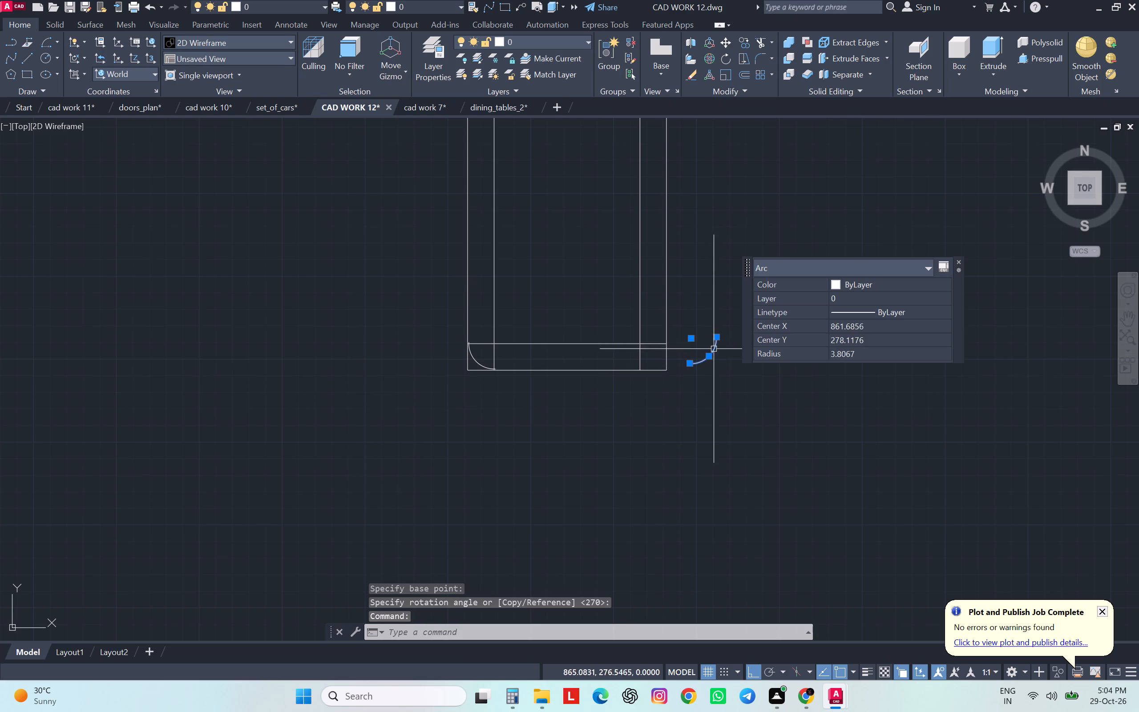
{"action": "left_click", "coordinate": [690, 340]}
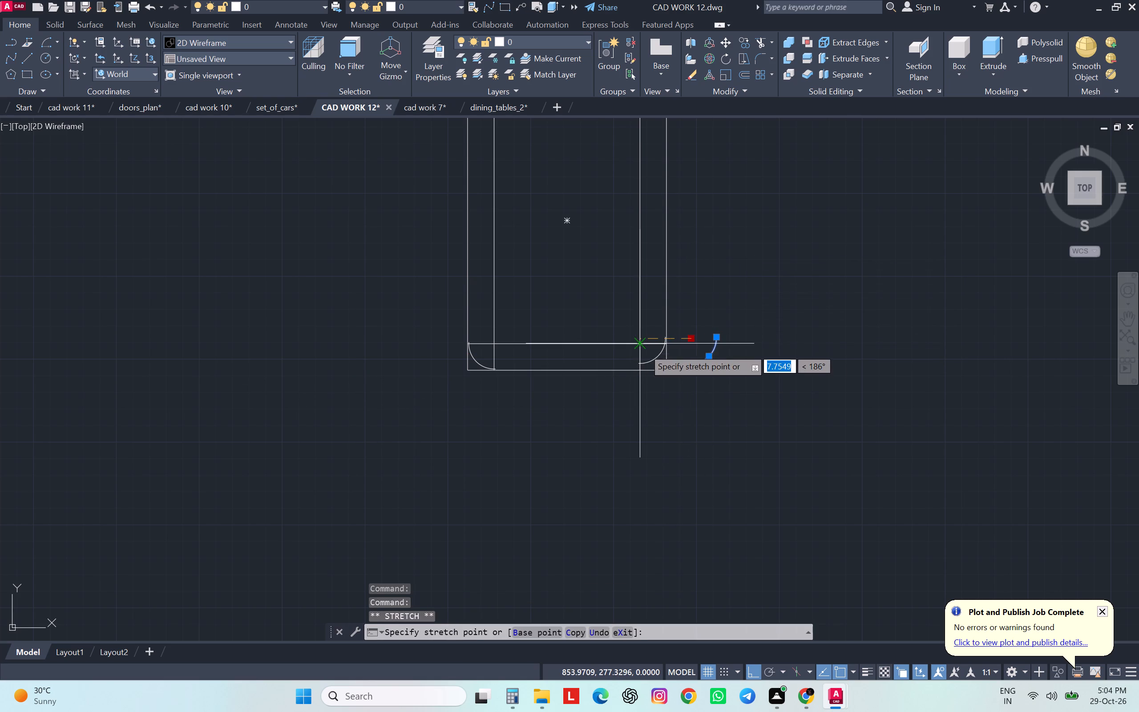
{"action": "left_click", "coordinate": [644, 348]}
{"action": "key", "text": "Escape"}
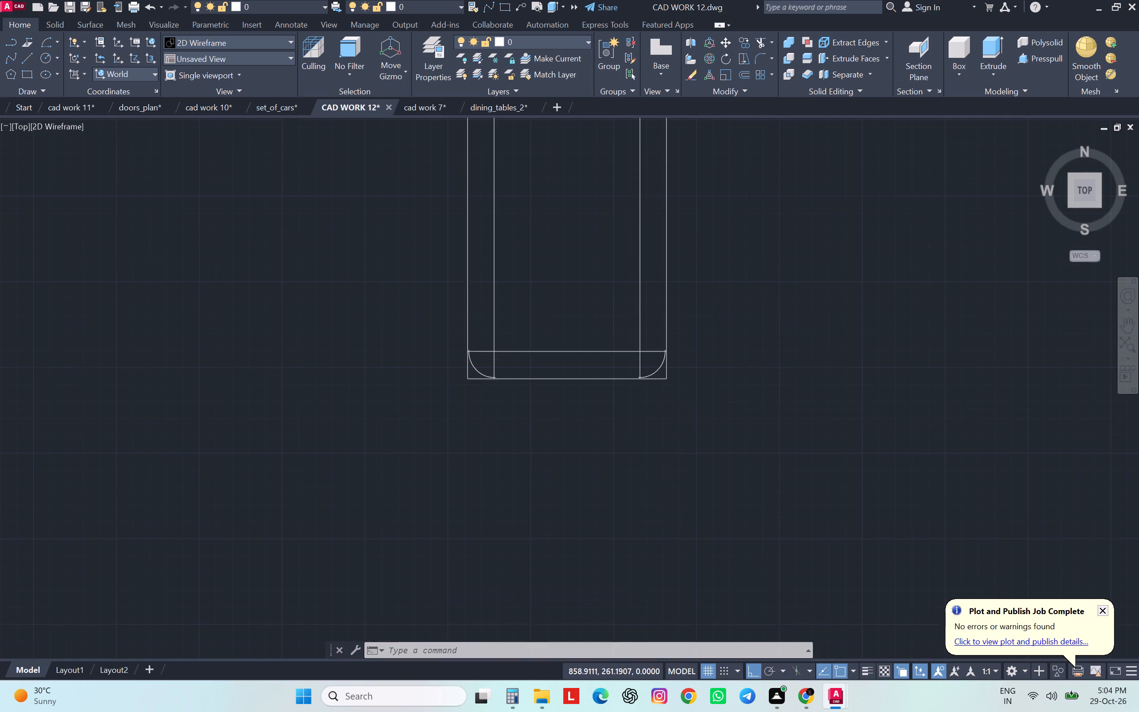
Stretch the southeast arc's ends to where the eastern inner vertical meets the bottom edge and the lower inner horizontal meets the east edge.
{"action": "scroll", "coordinate": [666, 396], "scroll_direction": "up", "scroll_amount": 11}
{"action": "scroll", "coordinate": [666, 396], "scroll_direction": "down", "scroll_amount": 2}
{"action": "scroll", "coordinate": [648, 404], "scroll_direction": "up", "scroll_amount": 1}
{"action": "scroll", "coordinate": [648, 409], "scroll_direction": "down", "scroll_amount": 2}
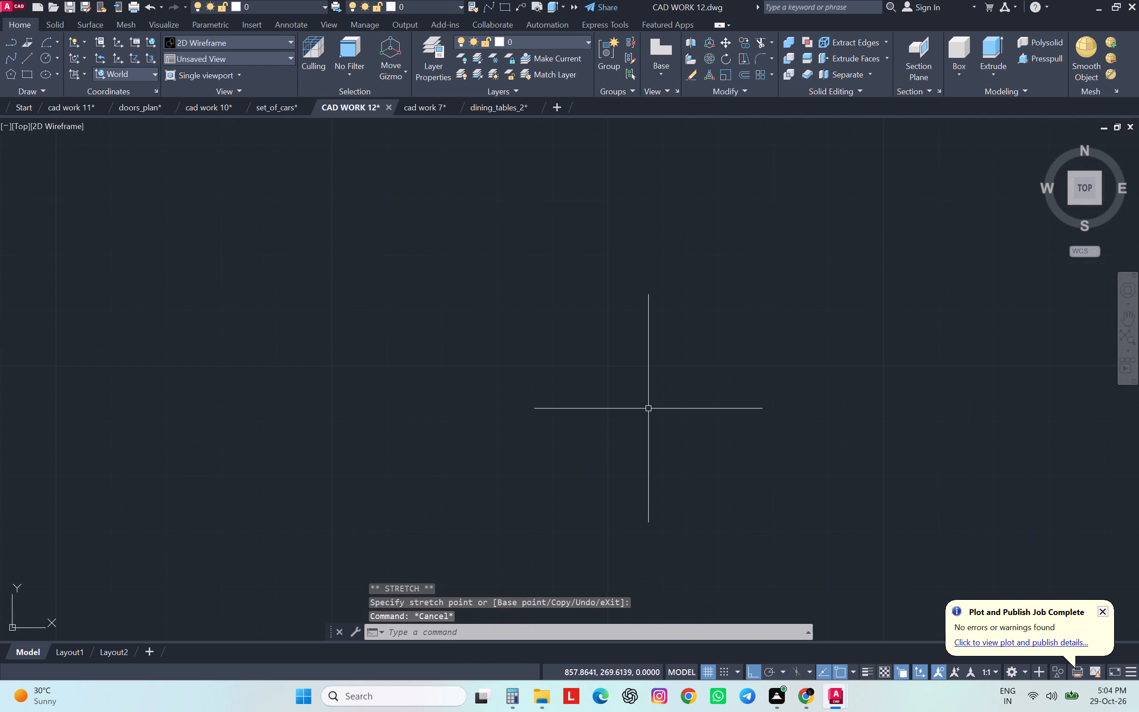
{"action": "middle_click_drag", "start_coordinate": [652, 358], "coordinate": [691, 559]}
{"action": "middle_click_drag", "start_coordinate": [404, 295], "coordinate": [456, 421]}
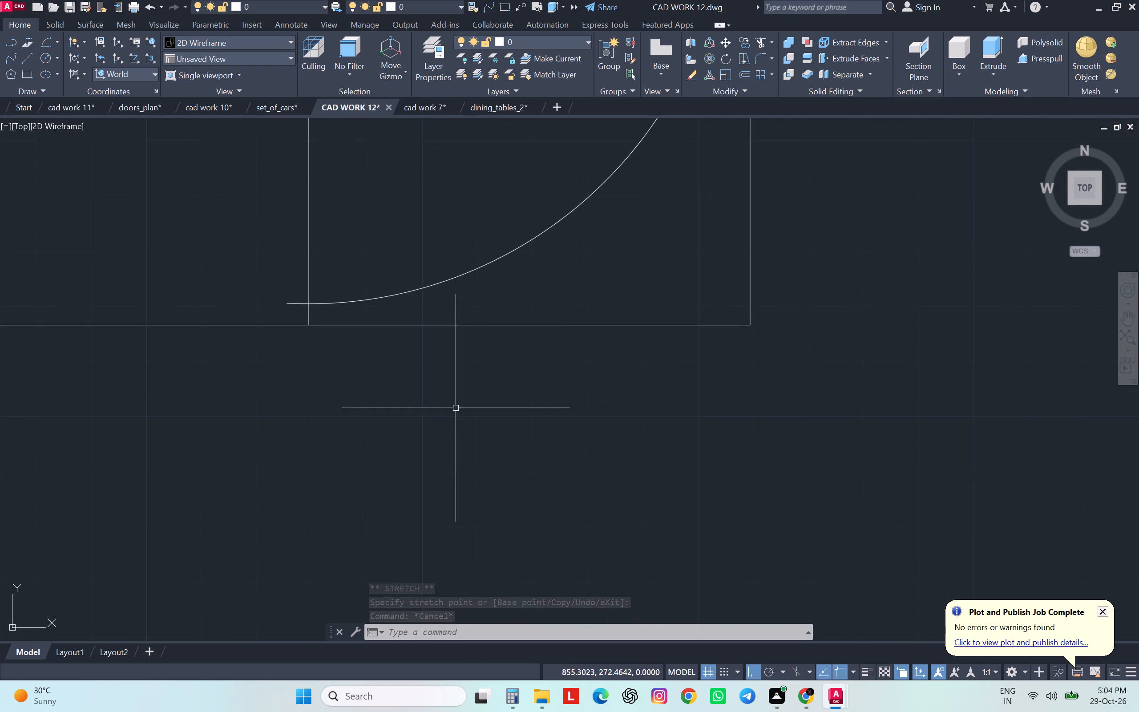
{"action": "left_click", "coordinate": [431, 289]}
{"action": "left_click", "coordinate": [420, 278]}
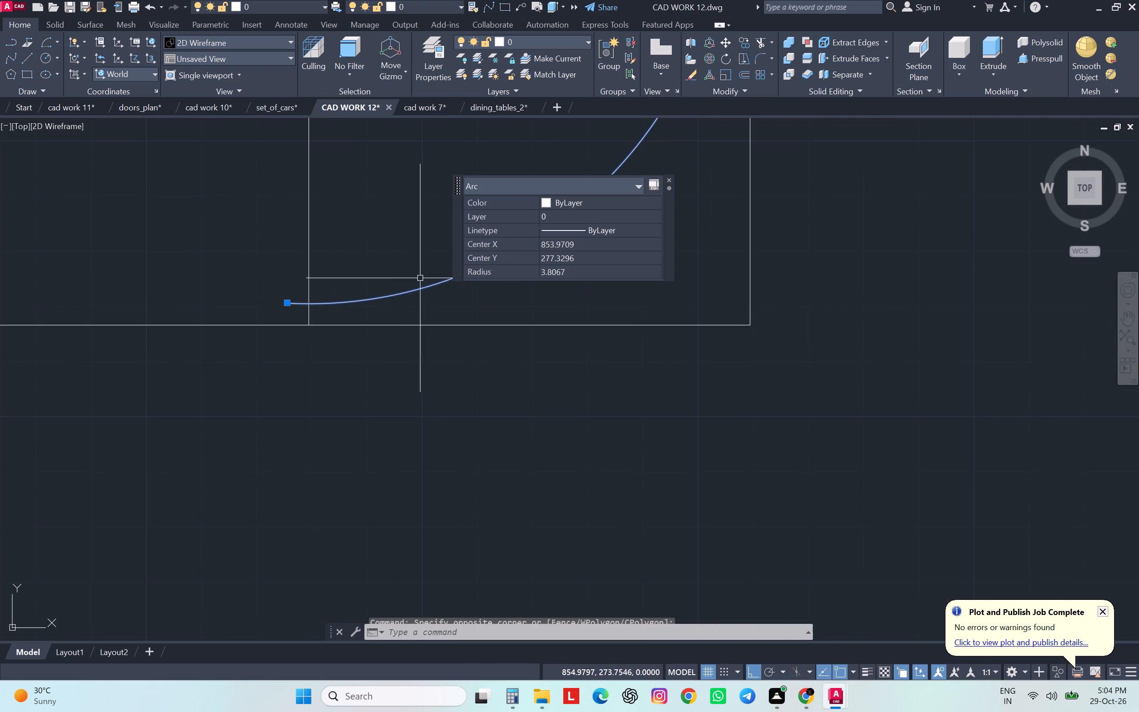
{"action": "left_click", "coordinate": [287, 302]}
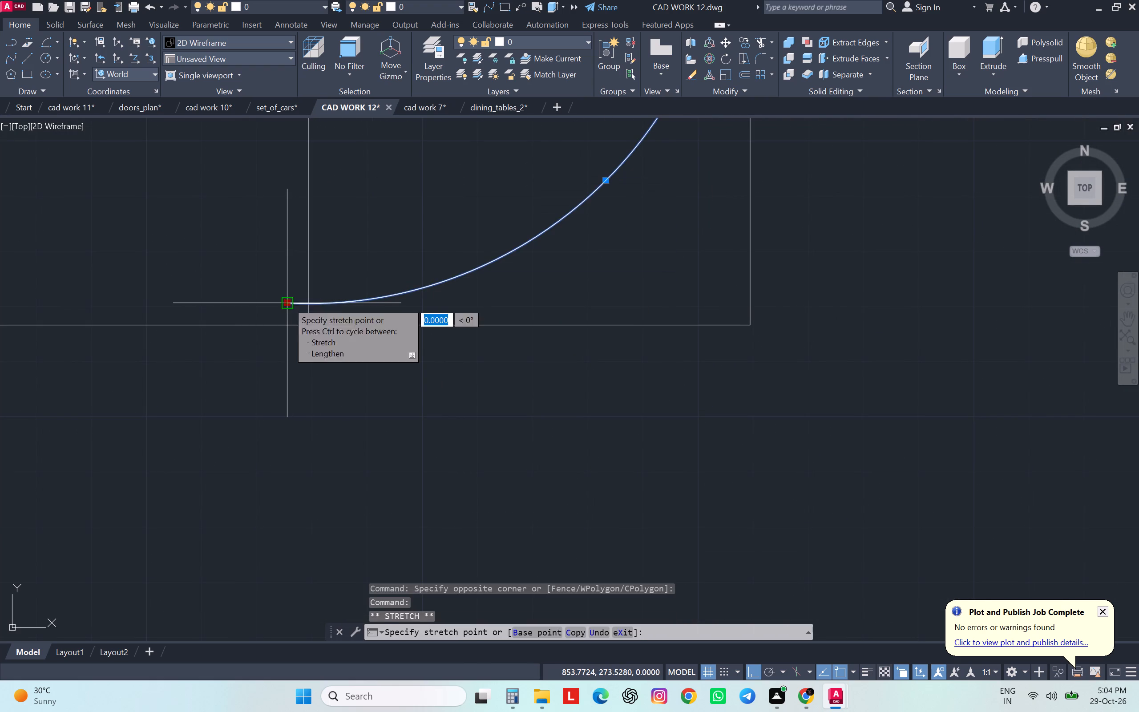
{"action": "left_click", "coordinate": [304, 321]}
{"action": "scroll", "coordinate": [395, 406], "scroll_direction": "down", "scroll_amount": 2}
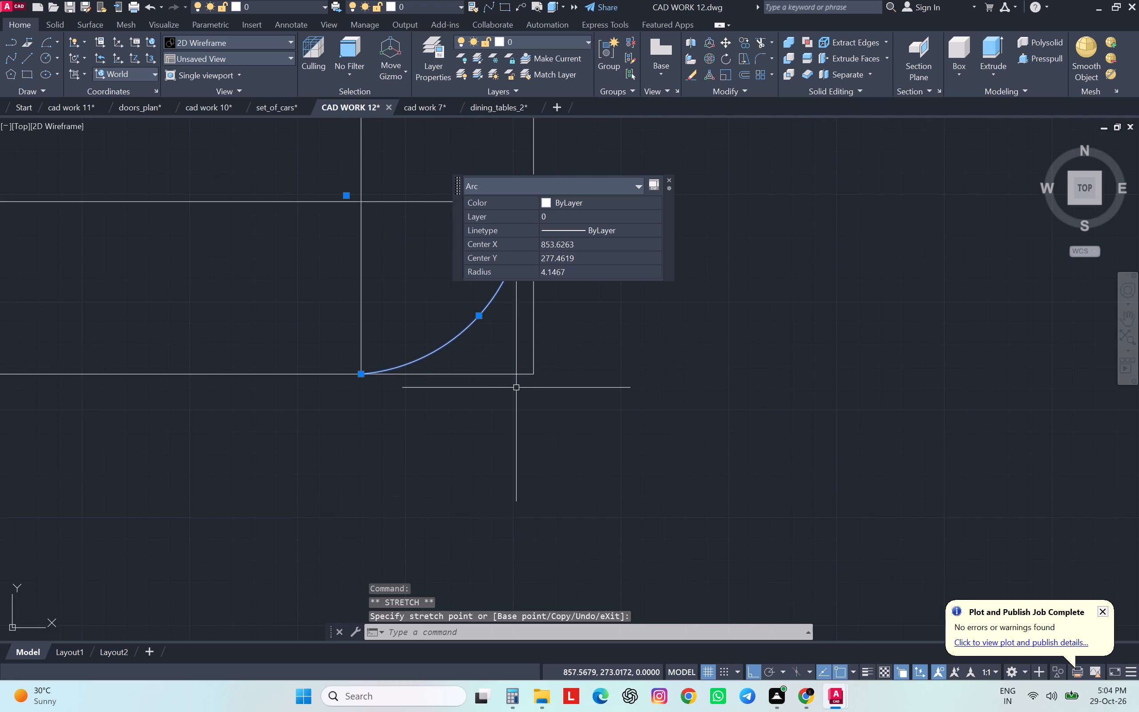
{"action": "middle_click_drag", "start_coordinate": [505, 459], "coordinate": [369, 510]}
{"action": "left_click", "coordinate": [388, 245]}
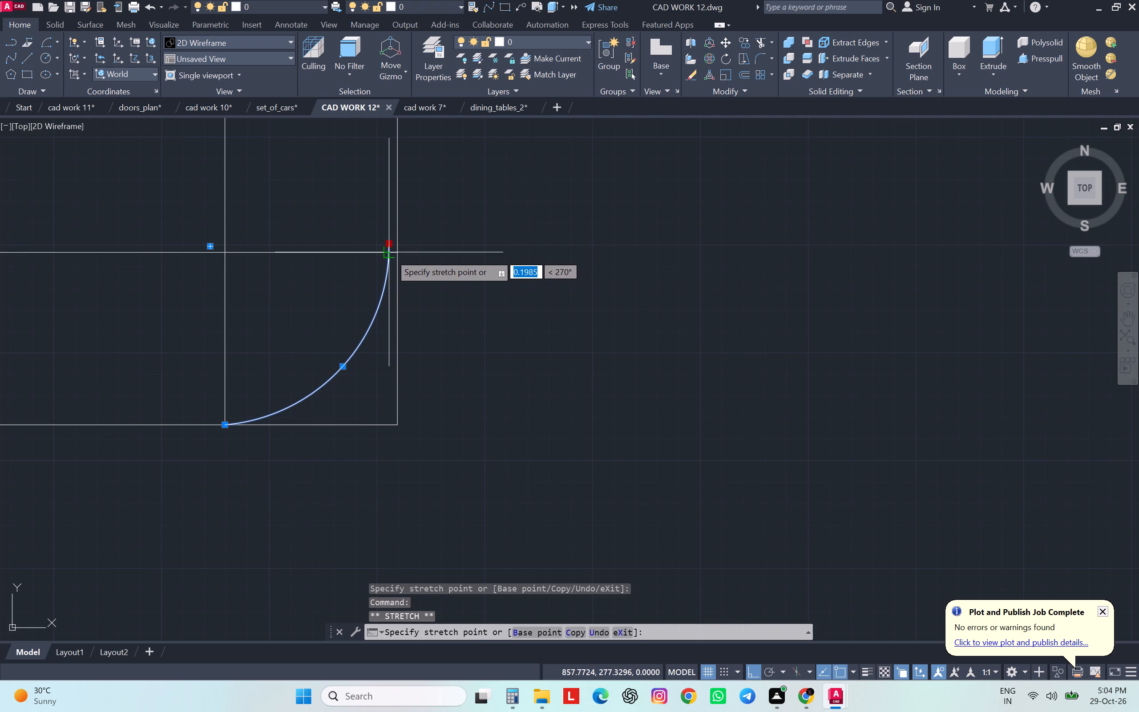
{"action": "left_click", "coordinate": [396, 250]}
Stretch the southwest arc's ends to where the western inner vertical meets the bottom edge and the lower inner horizontal meets the west edge.
{"action": "scroll", "coordinate": [632, 345], "scroll_direction": "down", "scroll_amount": 3}
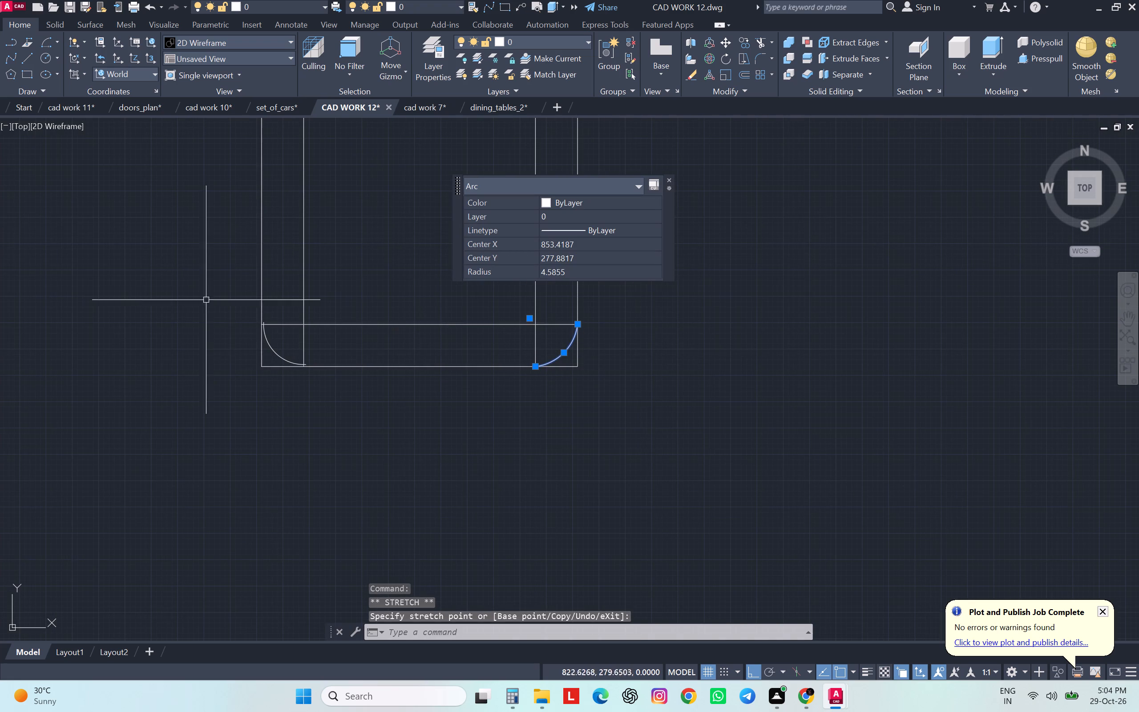
{"action": "scroll", "coordinate": [272, 345], "scroll_direction": "up", "scroll_amount": 5}
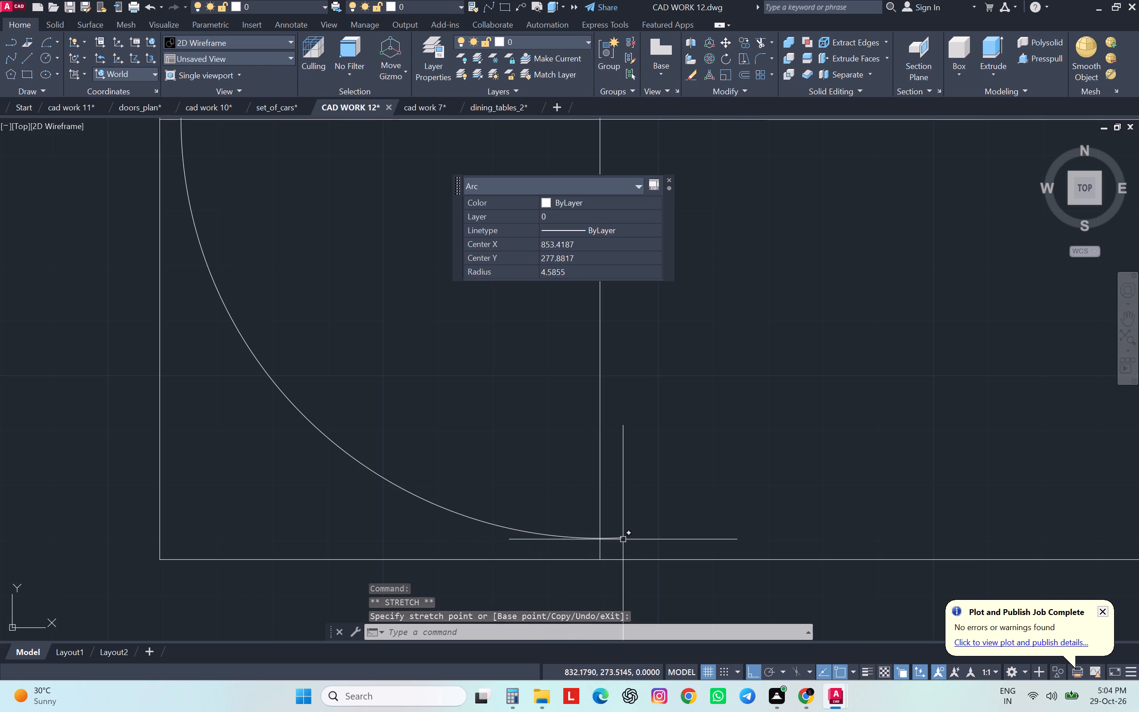
{"action": "left_click", "coordinate": [623, 539]}
{"action": "left_click", "coordinate": [623, 539]}
{"action": "left_click", "coordinate": [597, 554]}
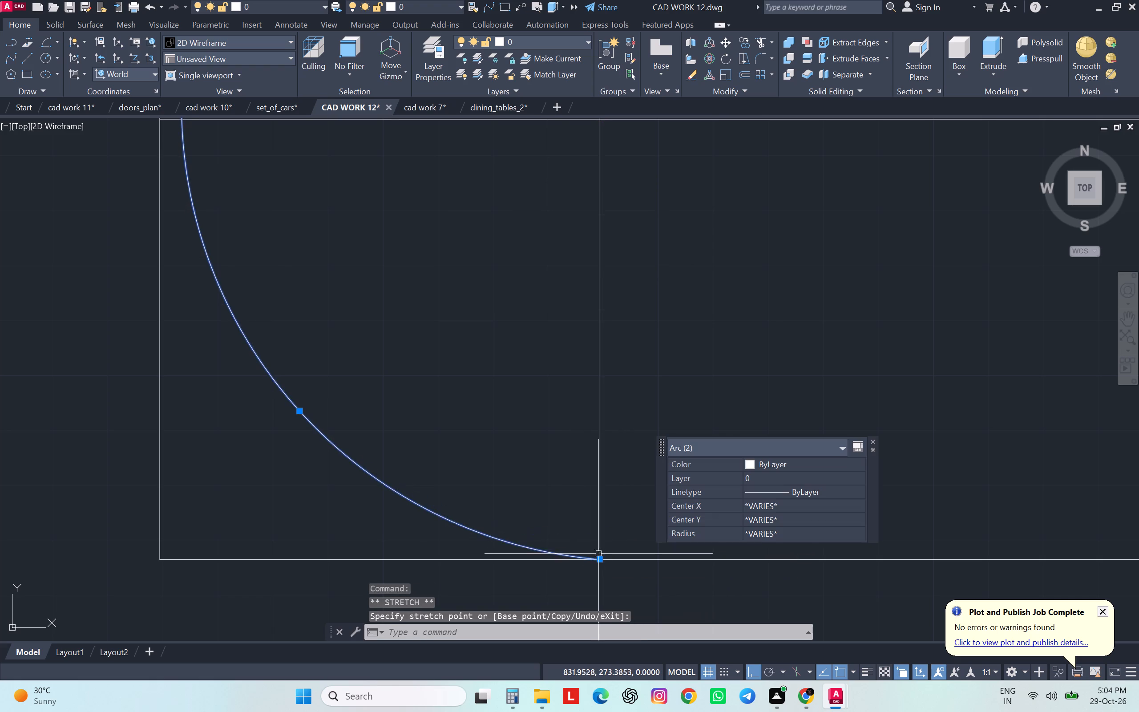
{"action": "scroll", "coordinate": [606, 544], "scroll_direction": "down", "scroll_amount": 1}
{"action": "middle_click_drag", "start_coordinate": [529, 425], "coordinate": [571, 500]}
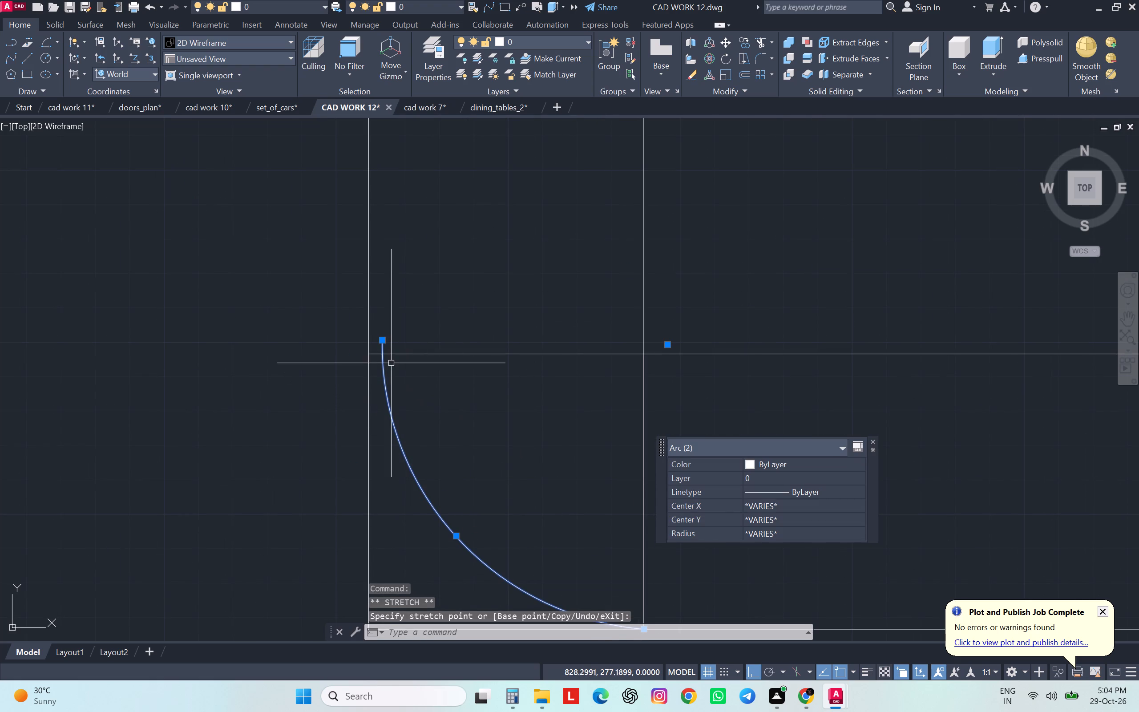
{"action": "left_click", "coordinate": [381, 337]}
{"action": "left_click", "coordinate": [368, 353]}
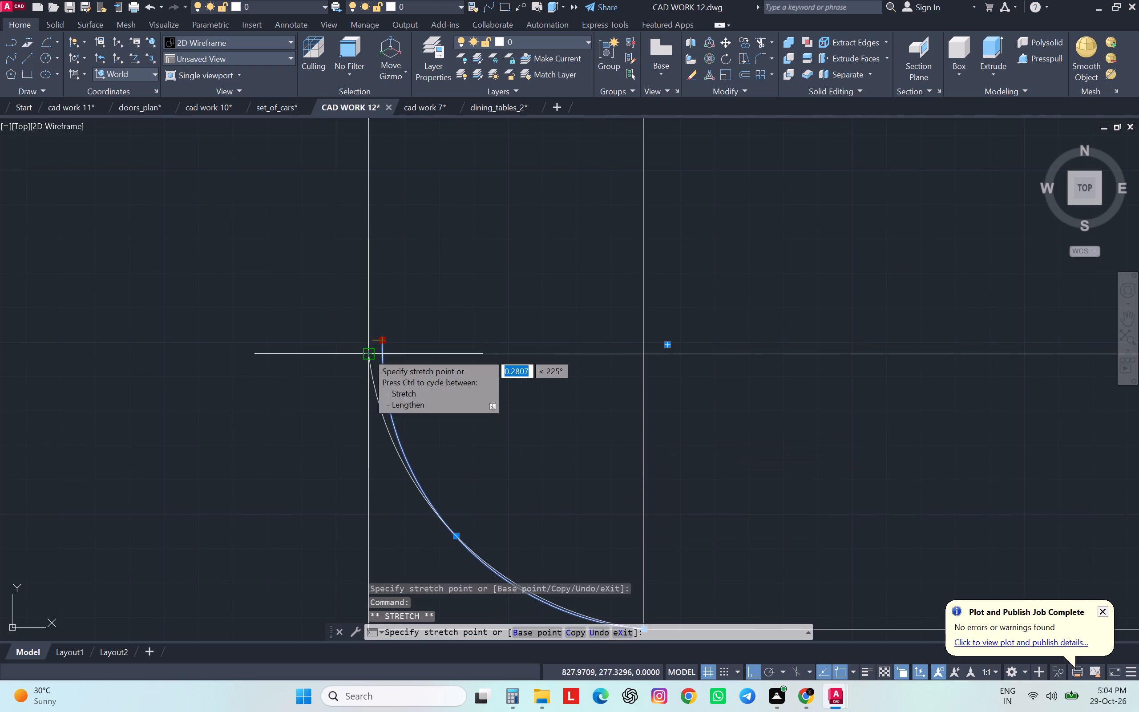
{"action": "scroll", "coordinate": [497, 387], "scroll_direction": "down", "scroll_amount": 3}
{"action": "scroll", "coordinate": [497, 387], "scroll_direction": "up", "scroll_amount": 1}
{"action": "scroll", "coordinate": [497, 387], "scroll_direction": "down", "scroll_amount": 1}
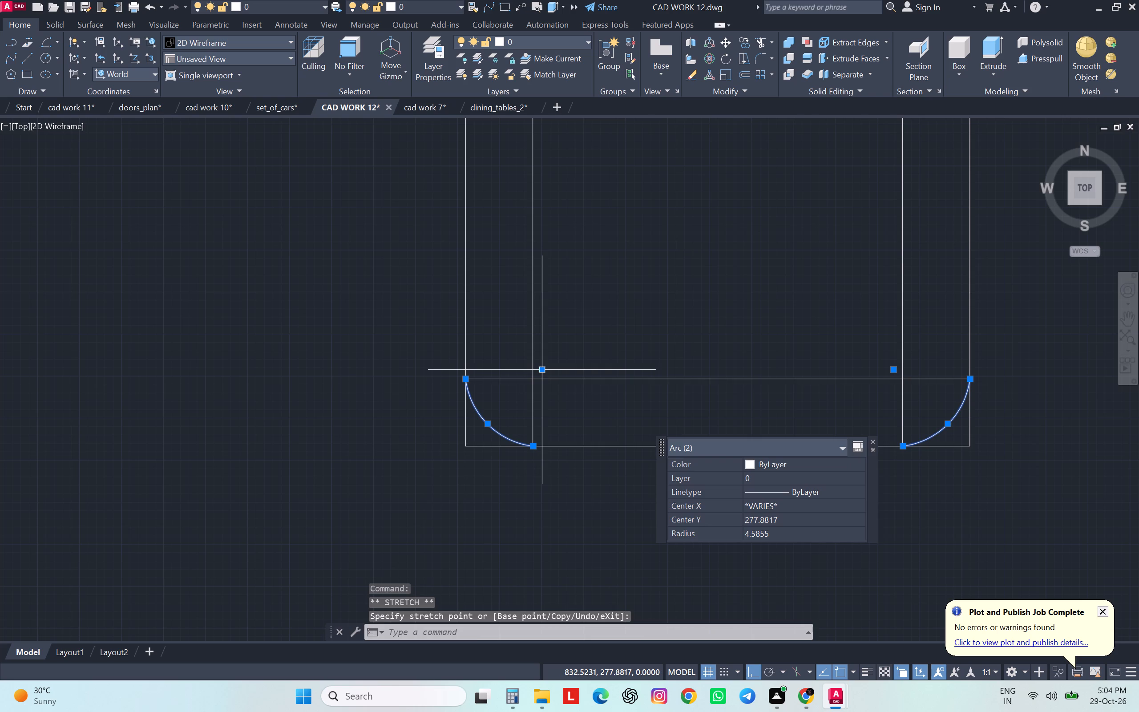
{"action": "left_click", "coordinate": [545, 372]}
{"action": "key", "text": "Escape"}
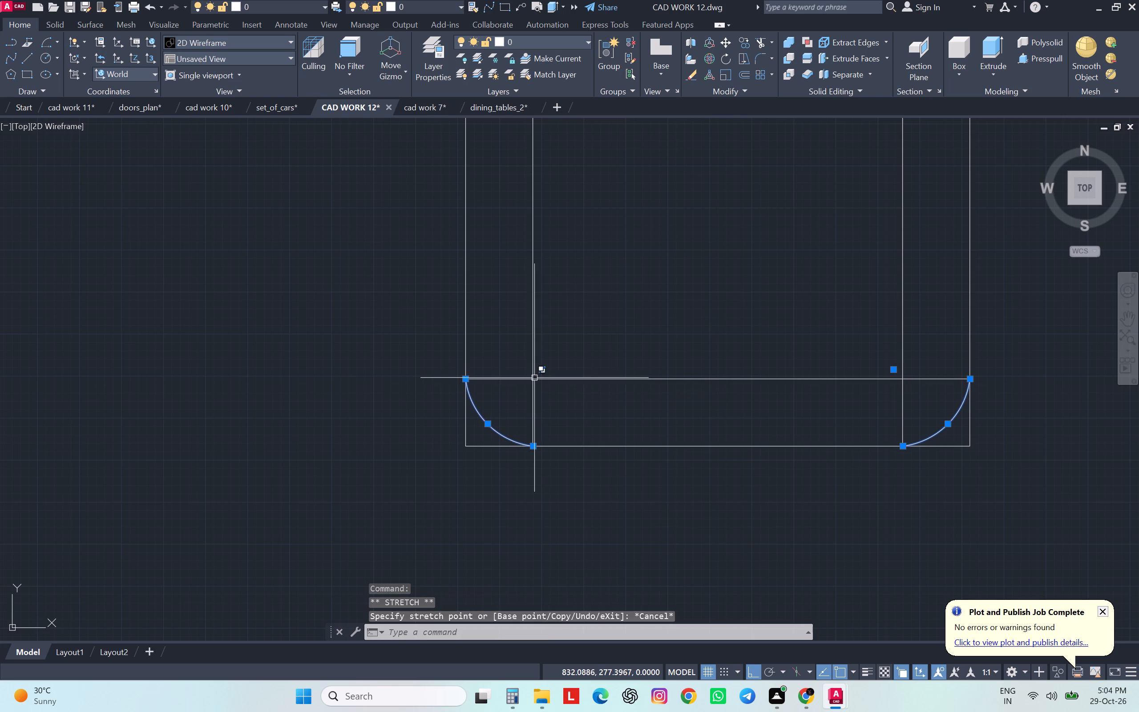
Trim the outer rectangle's top and east edges outside the northeast corner arc.
{"action": "scroll", "coordinate": [534, 378], "scroll_direction": "down", "scroll_amount": 2}
{"action": "middle_click_drag", "start_coordinate": [581, 356], "coordinate": [611, 469]}
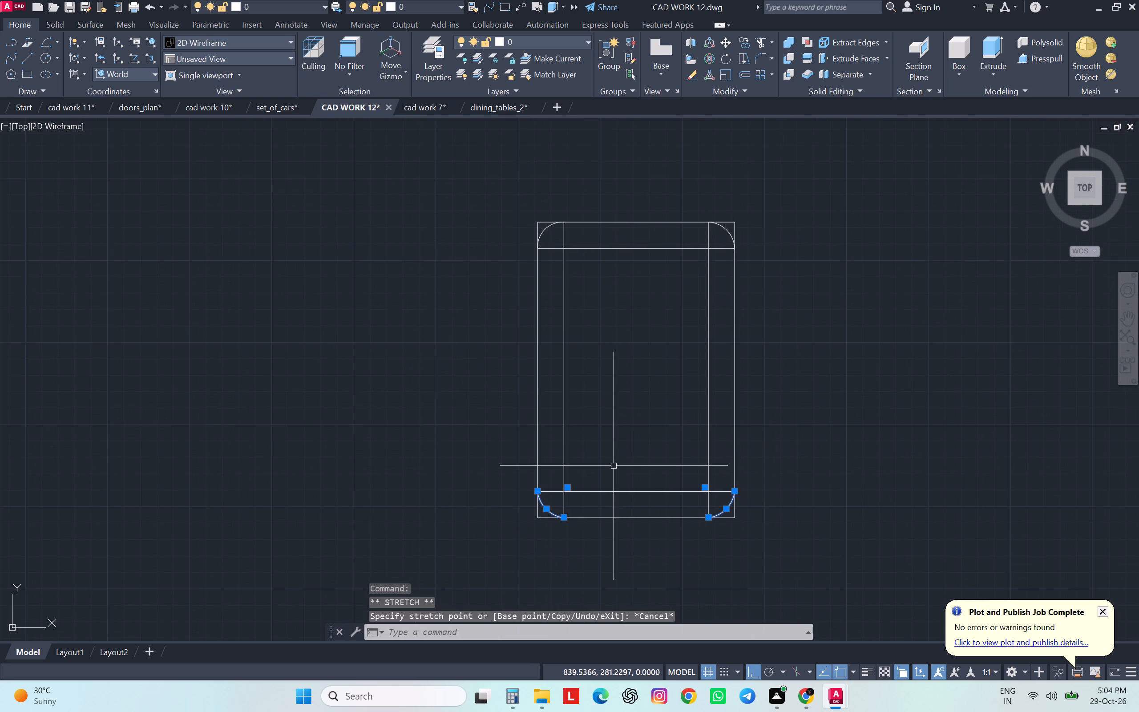
{"action": "scroll", "coordinate": [796, 172], "scroll_direction": "down", "scroll_amount": 1}
{"action": "scroll", "coordinate": [767, 205], "scroll_direction": "up", "scroll_amount": 3}
{"action": "scroll", "coordinate": [767, 205], "scroll_direction": "down", "scroll_amount": 1}
{"action": "scroll", "coordinate": [767, 205], "scroll_direction": "up", "scroll_amount": 3}
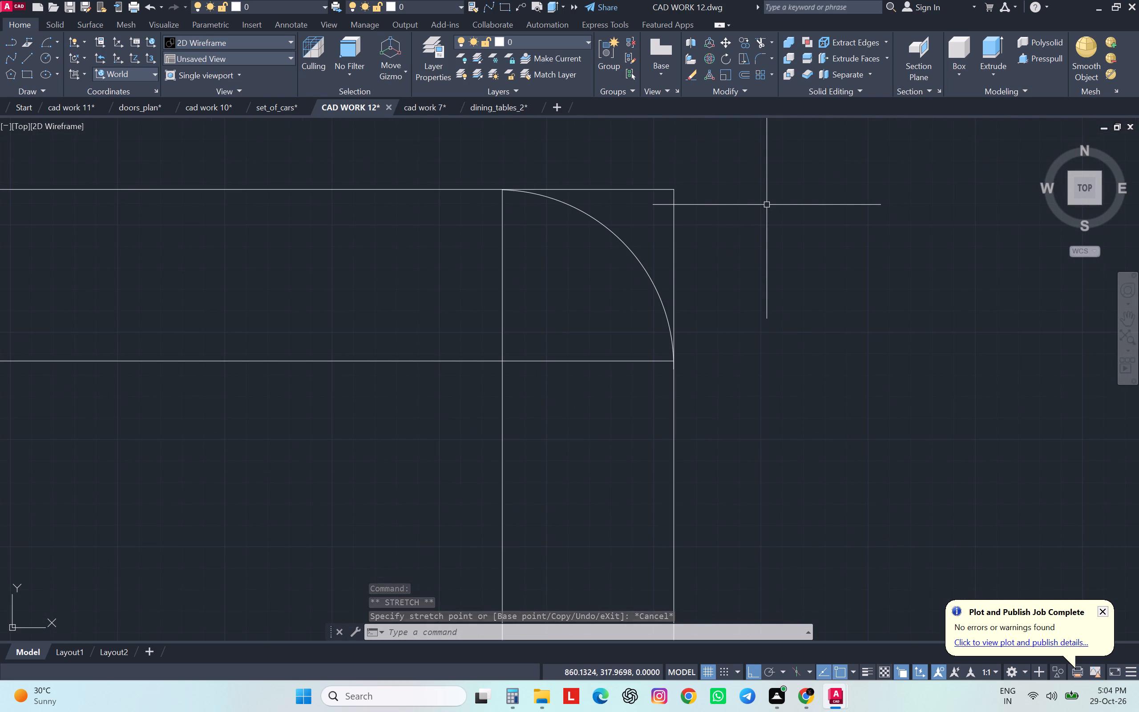
{"action": "key", "text": "Escape"}
{"action": "key", "text": "Escape"}
{"action": "key", "text": "Escape"}
{"action": "key", "text": "Escape"}
{"action": "key", "text": "Escape"}
{"action": "type", "text": "tr"}
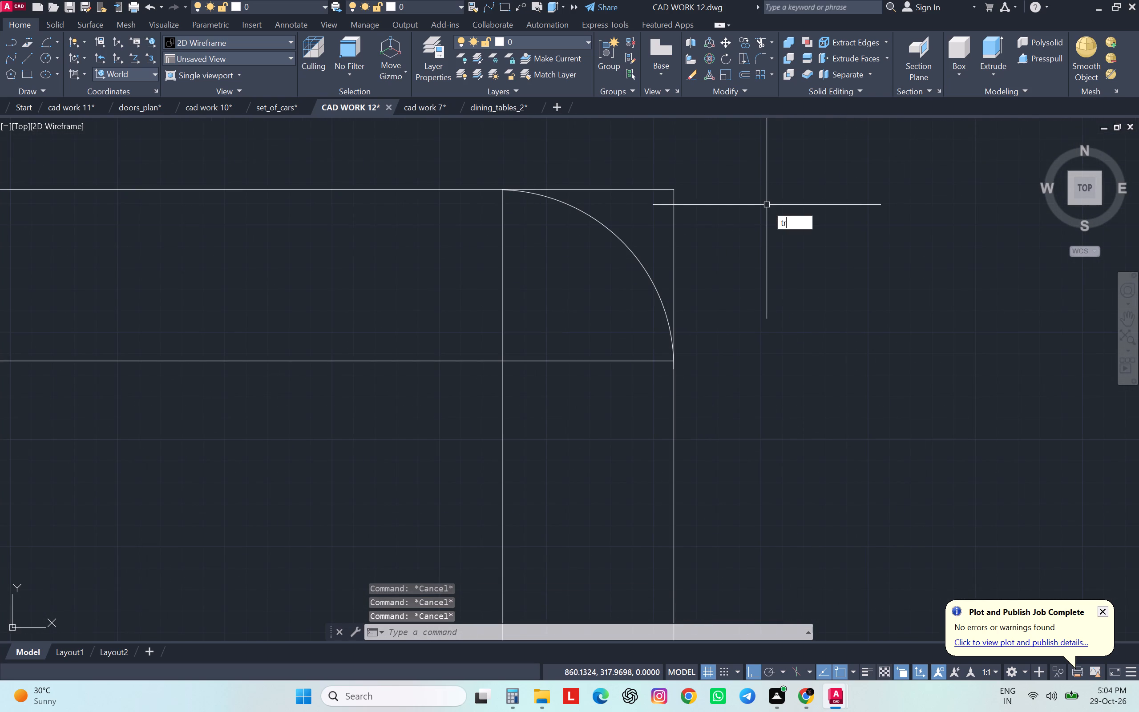
{"action": "key", "text": "space"}
{"action": "left_click_drag", "start_coordinate": [626, 170], "coordinate": [633, 174]}
{"action": "left_click", "coordinate": [706, 248]}
Trim the outer rectangle's edges outside the southeast arc and the inner line ends extending past their southeast intersection.
{"action": "scroll", "coordinate": [710, 221], "scroll_direction": "down", "scroll_amount": 5}
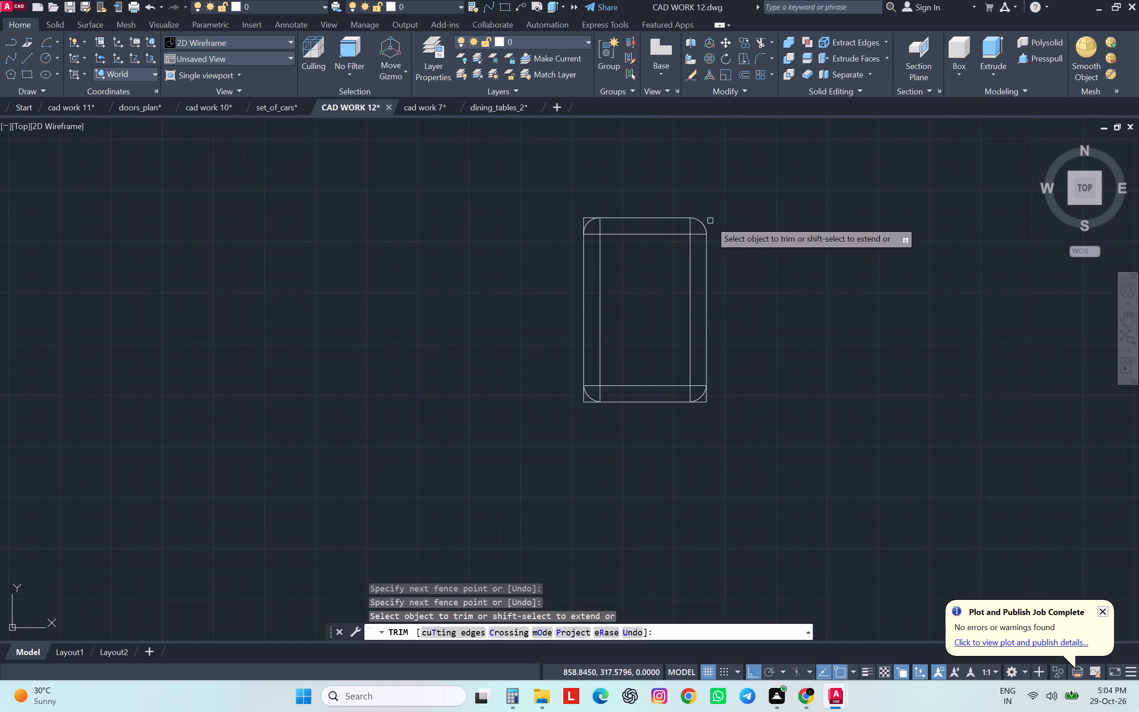
{"action": "scroll", "coordinate": [695, 421], "scroll_direction": "up", "scroll_amount": 3}
{"action": "left_click", "coordinate": [759, 323]}
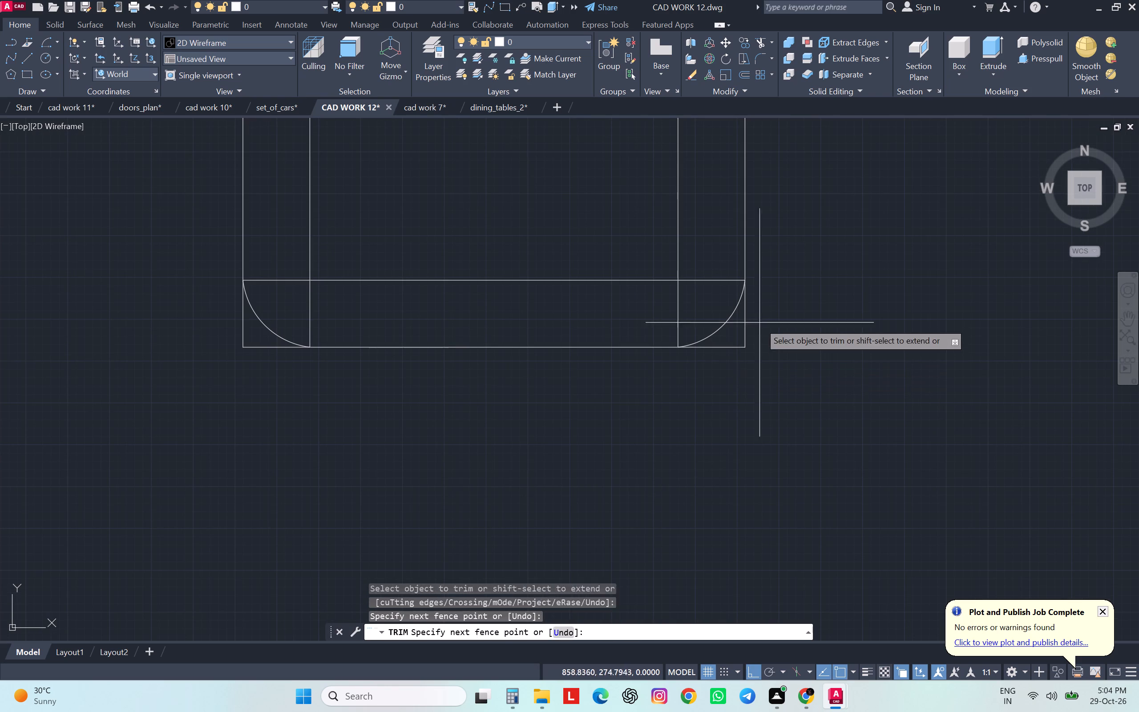
{"action": "left_click", "coordinate": [725, 378]}
{"action": "left_click", "coordinate": [709, 265]}
{"action": "left_click", "coordinate": [665, 311]}
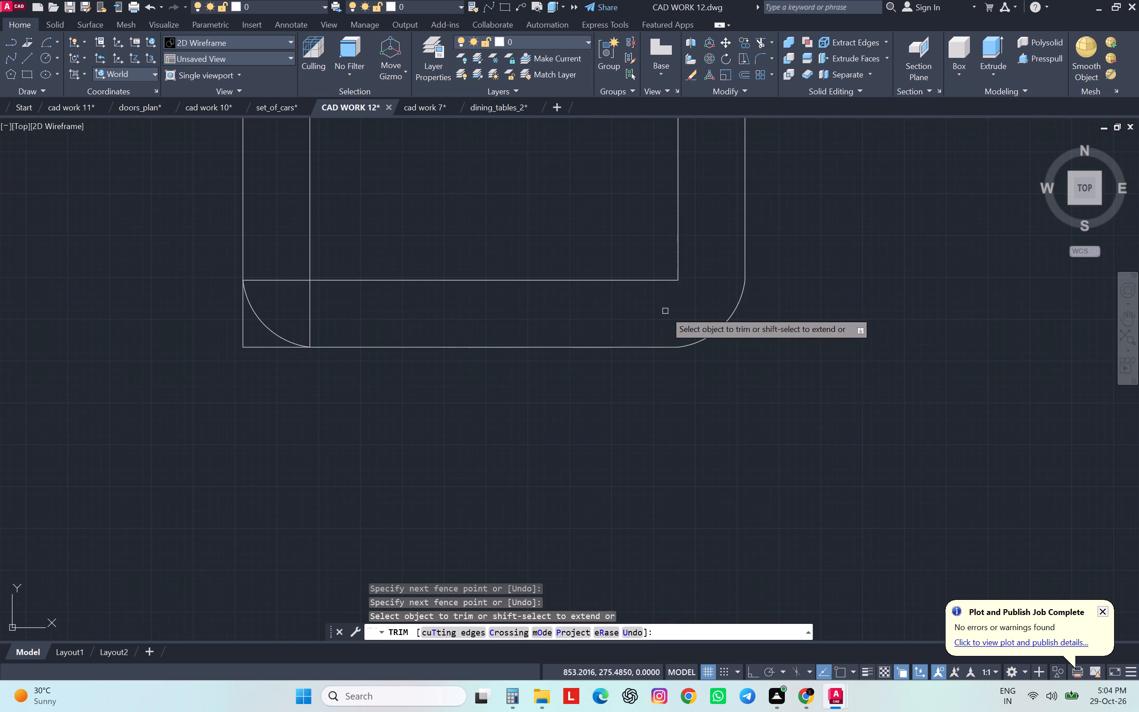
Trim the inner line ends past their southwest intersection and the outer rectangle's edges outside the southwest arc.
{"action": "left_click_drag", "start_coordinate": [322, 314], "coordinate": [310, 292]}
{"action": "left_click", "coordinate": [271, 255]}
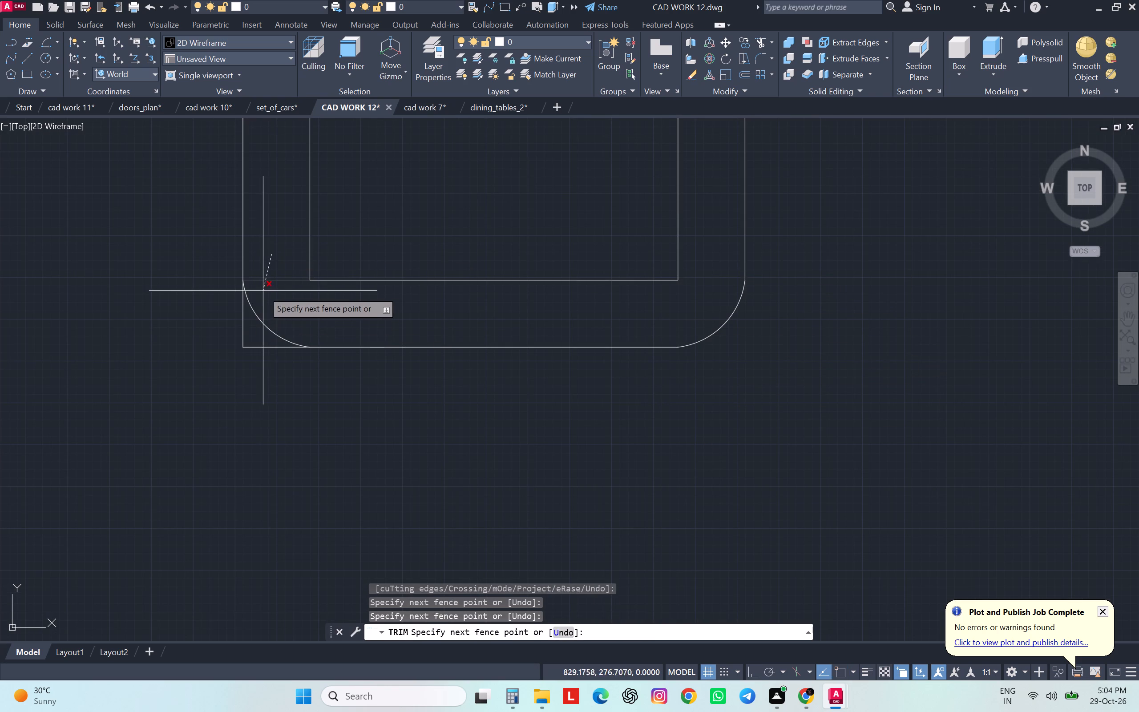
{"action": "left_click", "coordinate": [282, 304]}
{"action": "left_click_drag", "start_coordinate": [236, 314], "coordinate": [256, 334]}
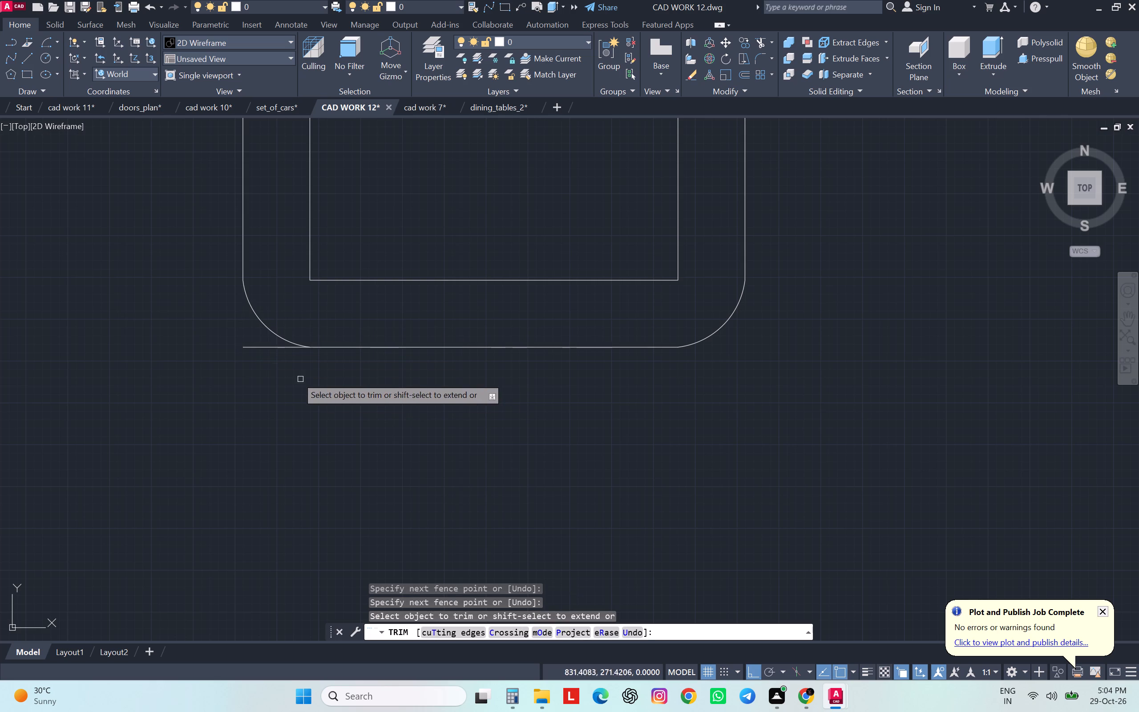
{"action": "left_click", "coordinate": [250, 333]}
{"action": "left_click", "coordinate": [296, 379]}
Trim the inner line ends past their northwest intersection and the outer rectangle's edges outside the northwest arc.
{"action": "scroll", "coordinate": [343, 342], "scroll_direction": "down", "scroll_amount": 4}
{"action": "middle_click_drag", "start_coordinate": [415, 315], "coordinate": [502, 385]}
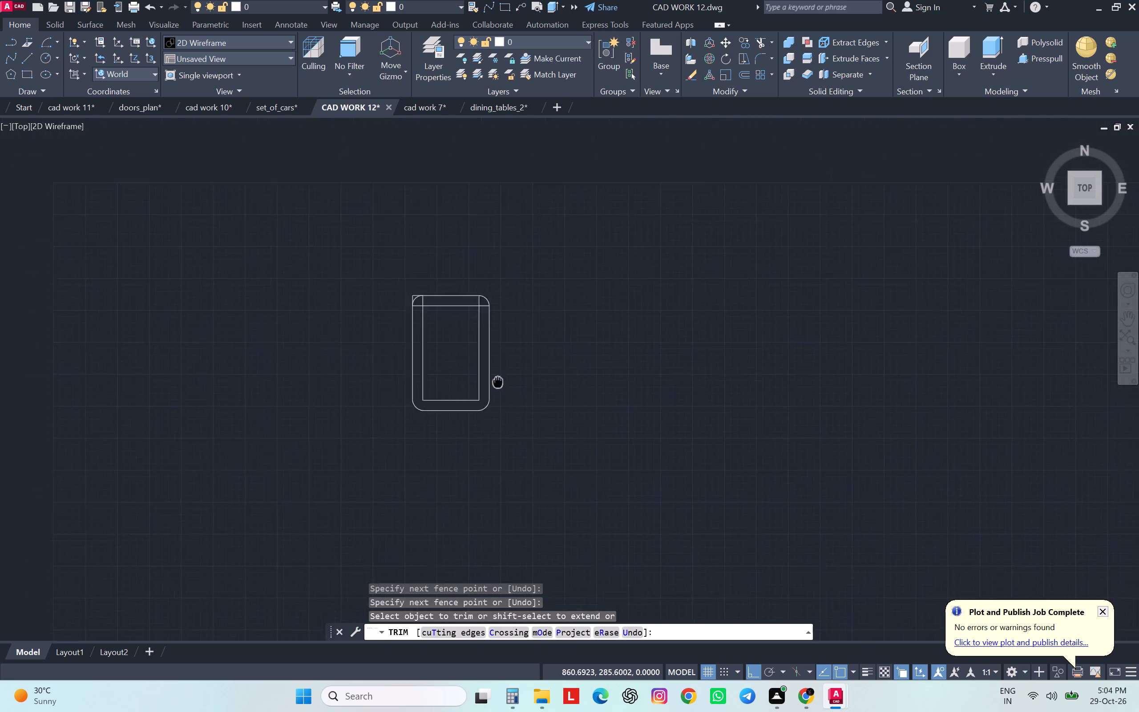
{"action": "middle_click_drag", "start_coordinate": [502, 385], "coordinate": [512, 396]}
{"action": "scroll", "coordinate": [446, 325], "scroll_direction": "down", "scroll_amount": 1}
{"action": "scroll", "coordinate": [446, 325], "scroll_direction": "up", "scroll_amount": 1}
{"action": "scroll", "coordinate": [446, 325], "scroll_direction": "down", "scroll_amount": 1}
{"action": "scroll", "coordinate": [446, 325], "scroll_direction": "up", "scroll_amount": 6}
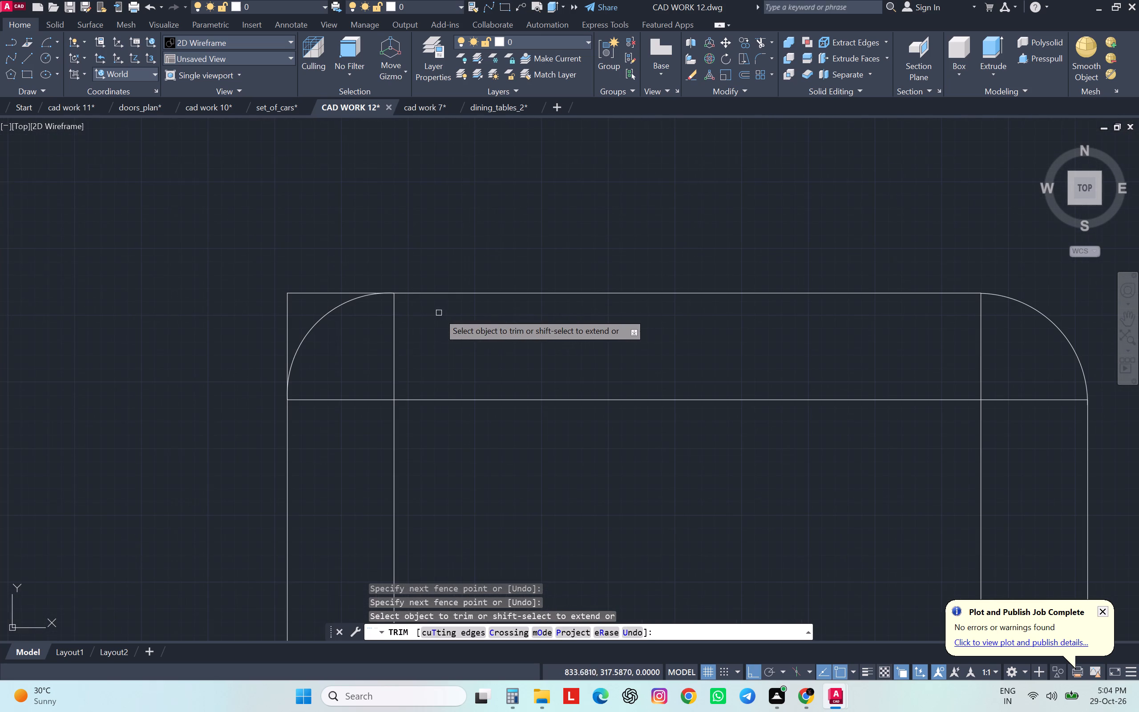
{"action": "left_click", "coordinate": [409, 322]}
{"action": "left_click_drag", "start_coordinate": [315, 437], "coordinate": [317, 431]}
{"action": "left_click", "coordinate": [343, 275]}
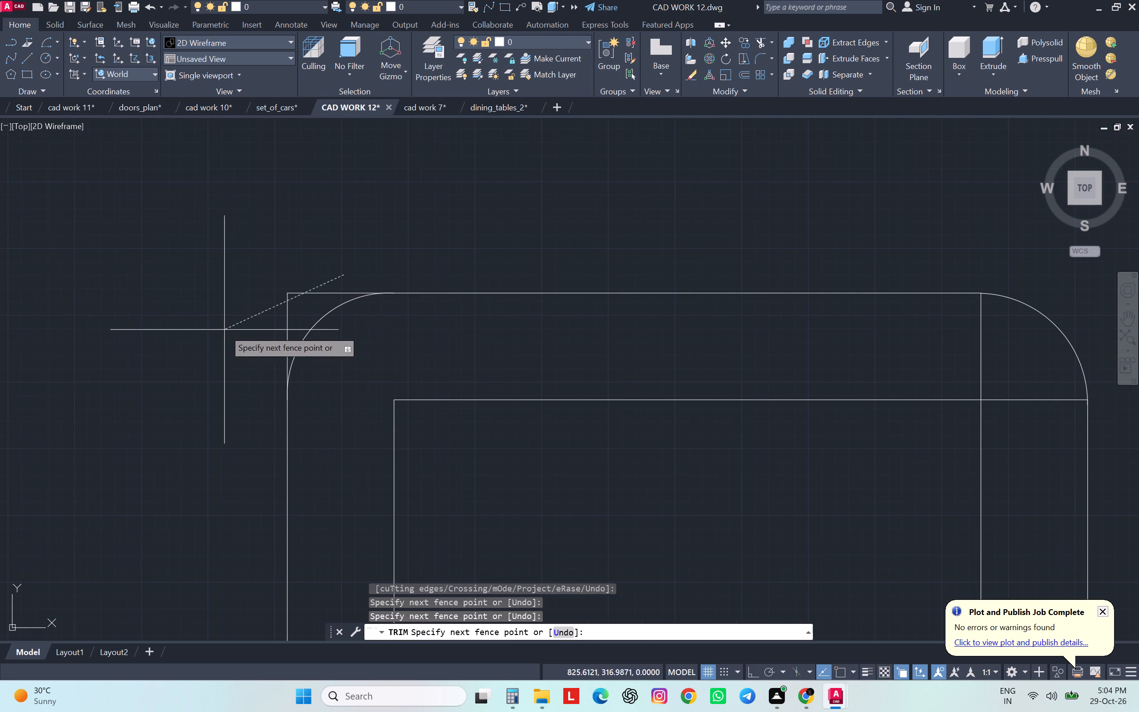
{"action": "left_click", "coordinate": [224, 344]}
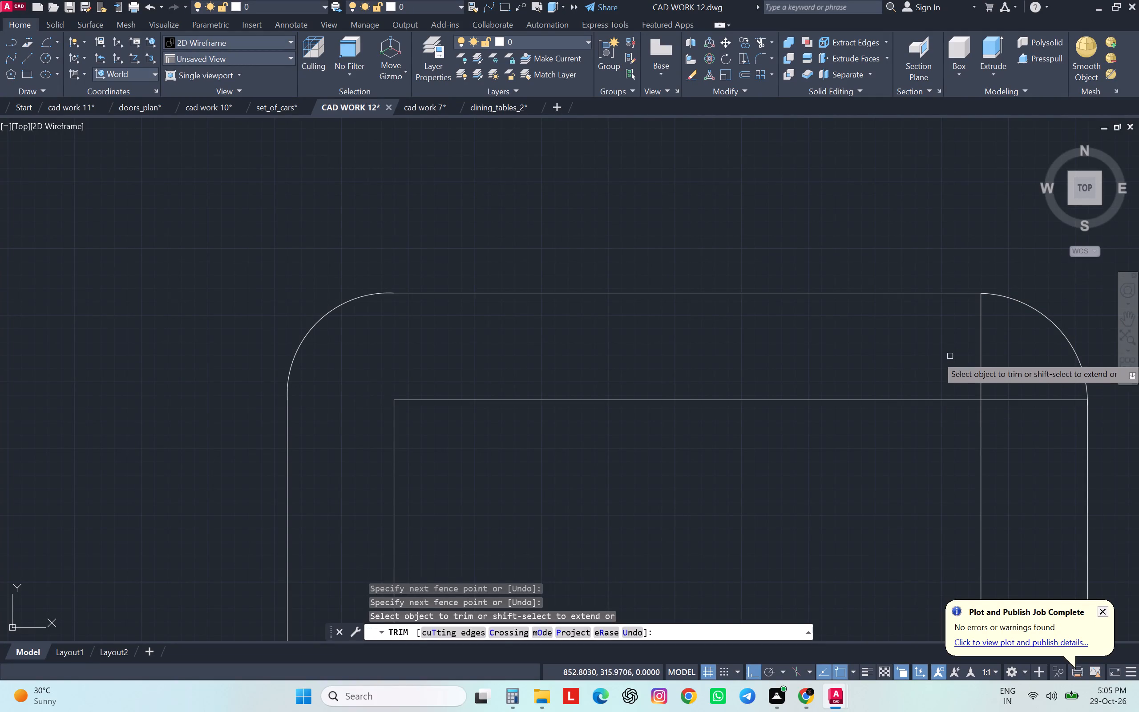
Trim the inner line ends extending past their northeast intersection.
{"action": "left_click", "coordinate": [955, 353]}
{"action": "left_click", "coordinate": [1021, 418]}
{"action": "scroll", "coordinate": [894, 230], "scroll_direction": "down", "scroll_amount": 2}
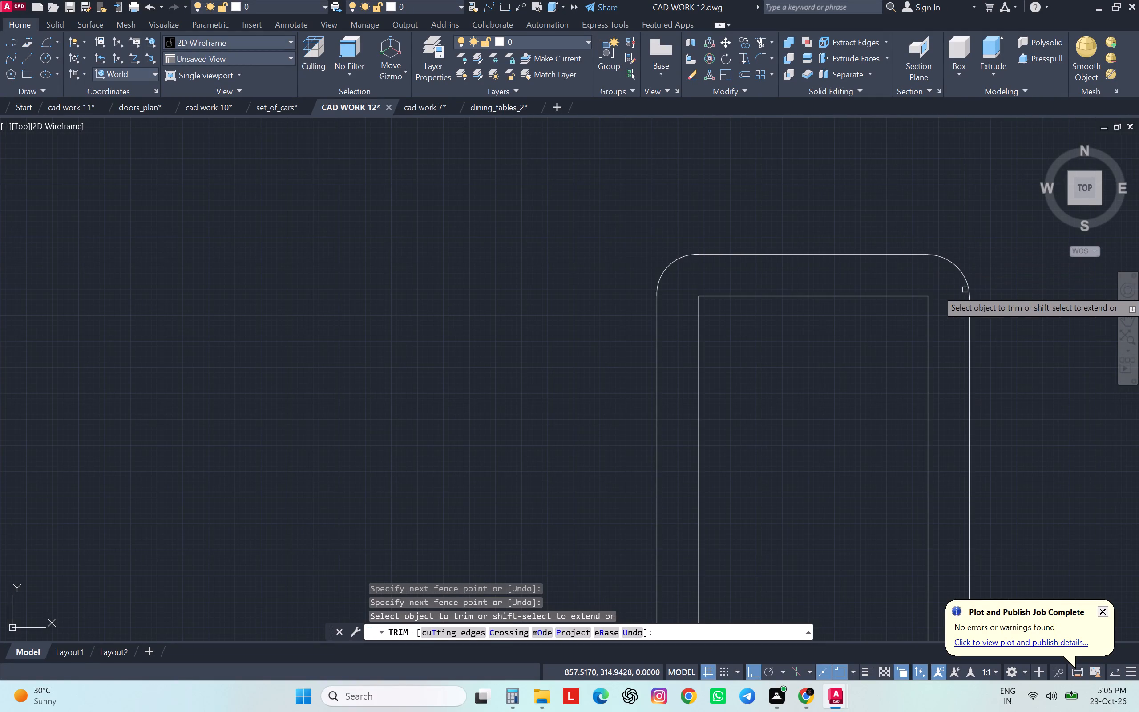
{"action": "middle_click_drag", "start_coordinate": [965, 290], "coordinate": [690, 263]}
{"action": "key", "text": "Escape"}
{"action": "key", "text": "Escape"}
{"action": "key", "text": "Escape"}
{"action": "key", "text": "Escape"}
{"action": "key", "text": "Escape"}
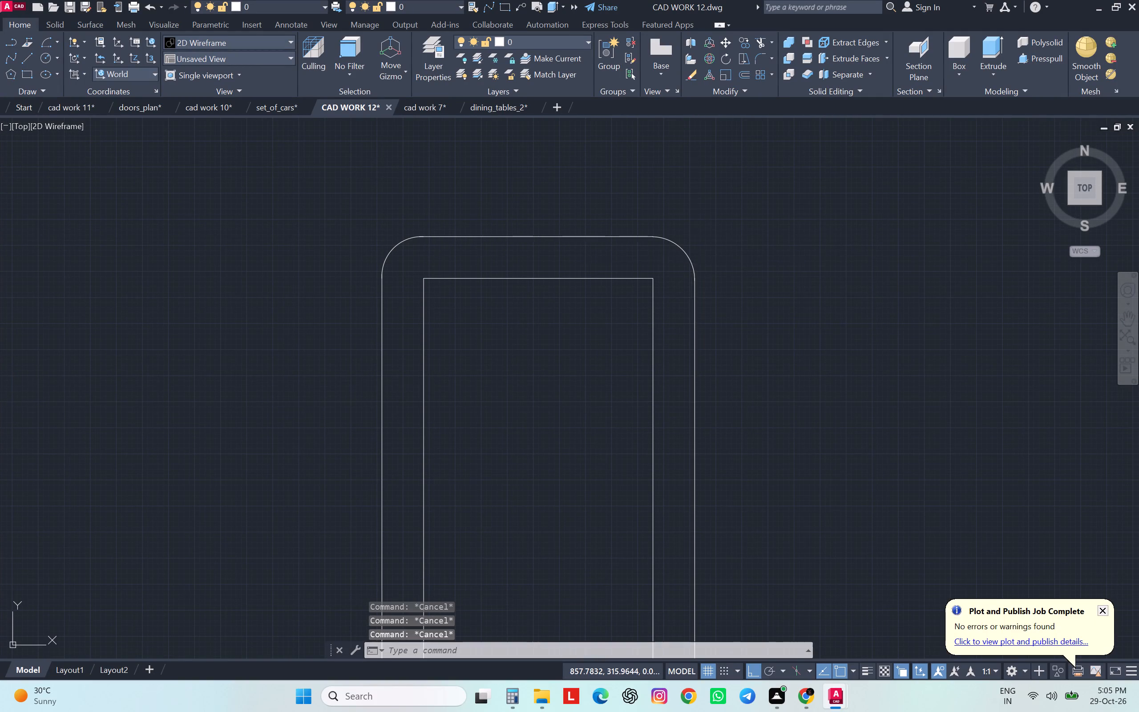
{"action": "key", "text": "Escape"}
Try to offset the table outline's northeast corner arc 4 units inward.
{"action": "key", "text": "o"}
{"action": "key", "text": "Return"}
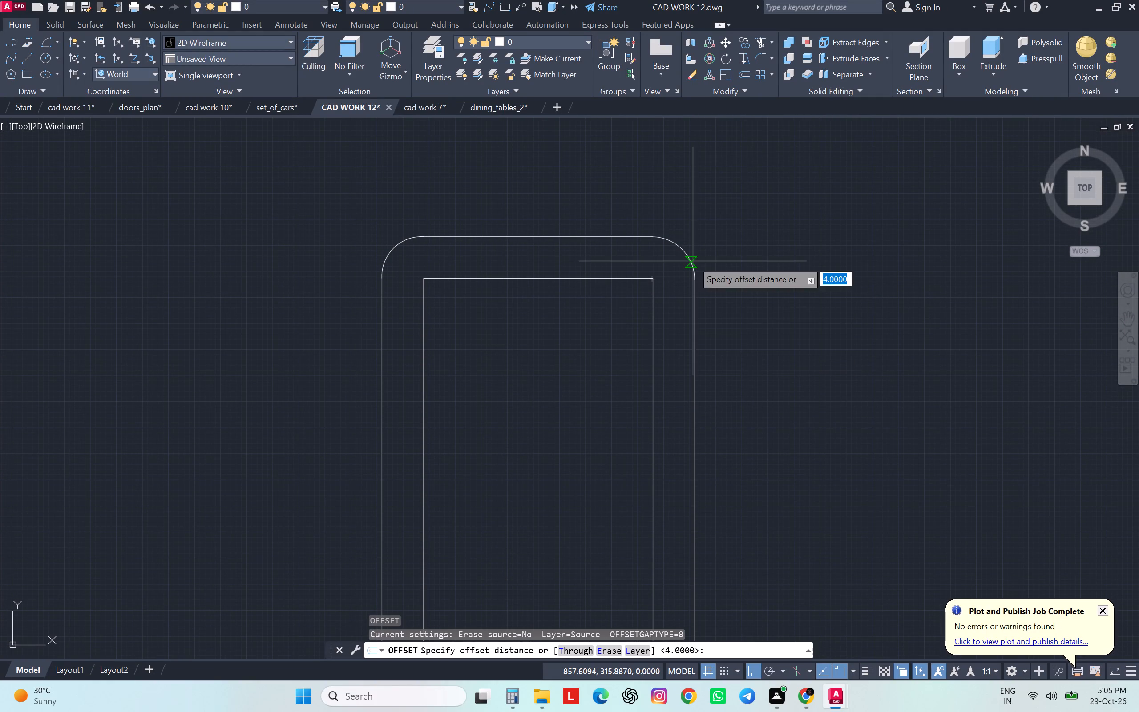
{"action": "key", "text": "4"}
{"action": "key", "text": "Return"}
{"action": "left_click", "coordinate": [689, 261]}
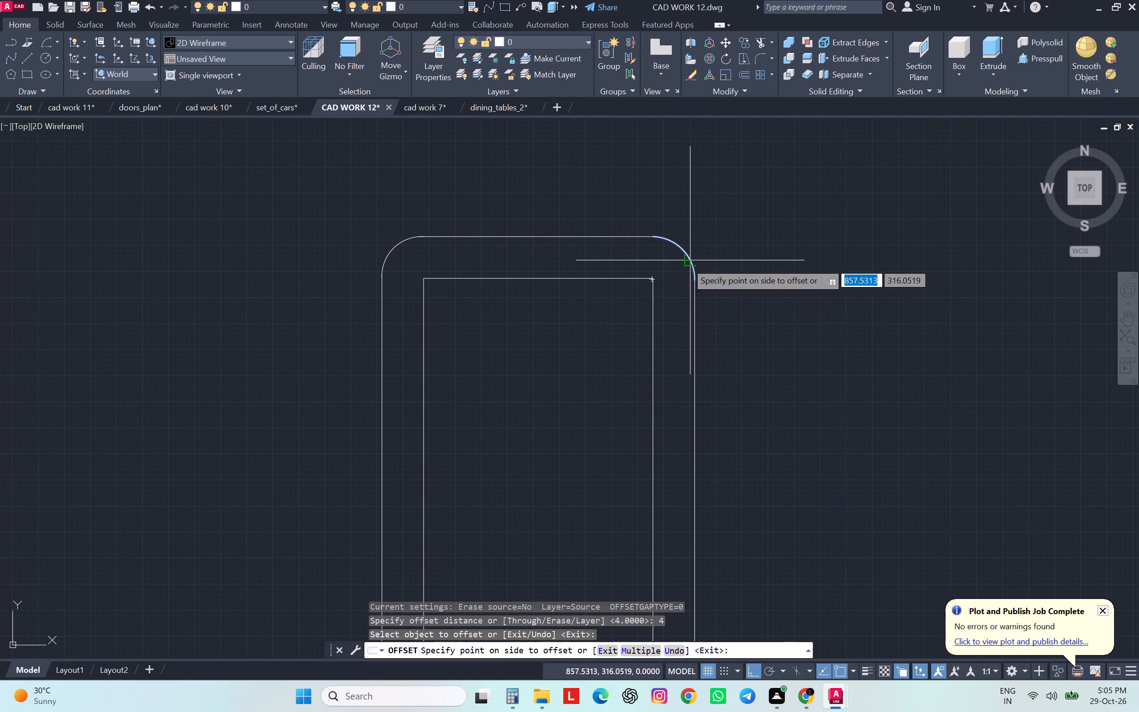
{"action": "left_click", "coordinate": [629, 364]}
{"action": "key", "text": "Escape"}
Erase the inner rectangle's lines and the offset arc remnant, keeping only the rounded outer outline.
{"action": "scroll", "coordinate": [629, 365], "scroll_direction": "down", "scroll_amount": 5}
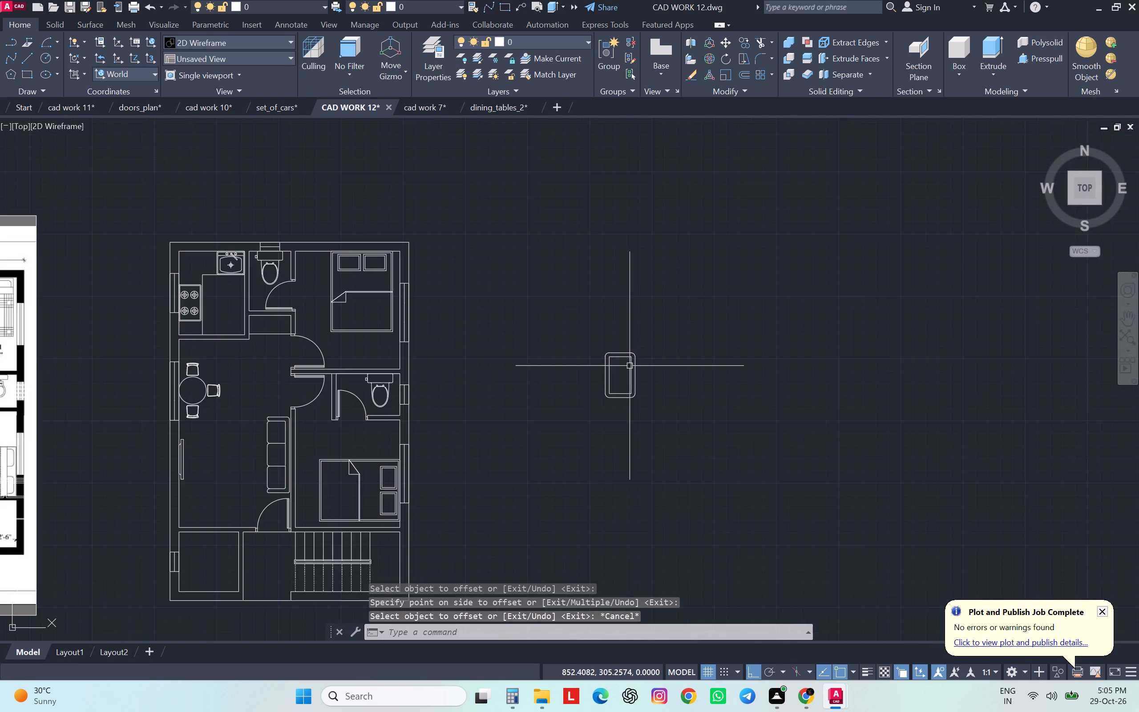
{"action": "scroll", "coordinate": [630, 366], "scroll_direction": "down", "scroll_amount": 3}
{"action": "scroll", "coordinate": [455, 406], "scroll_direction": "down", "scroll_amount": 1}
{"action": "scroll", "coordinate": [455, 406], "scroll_direction": "up", "scroll_amount": 4}
{"action": "scroll", "coordinate": [469, 367], "scroll_direction": "up", "scroll_amount": 1}
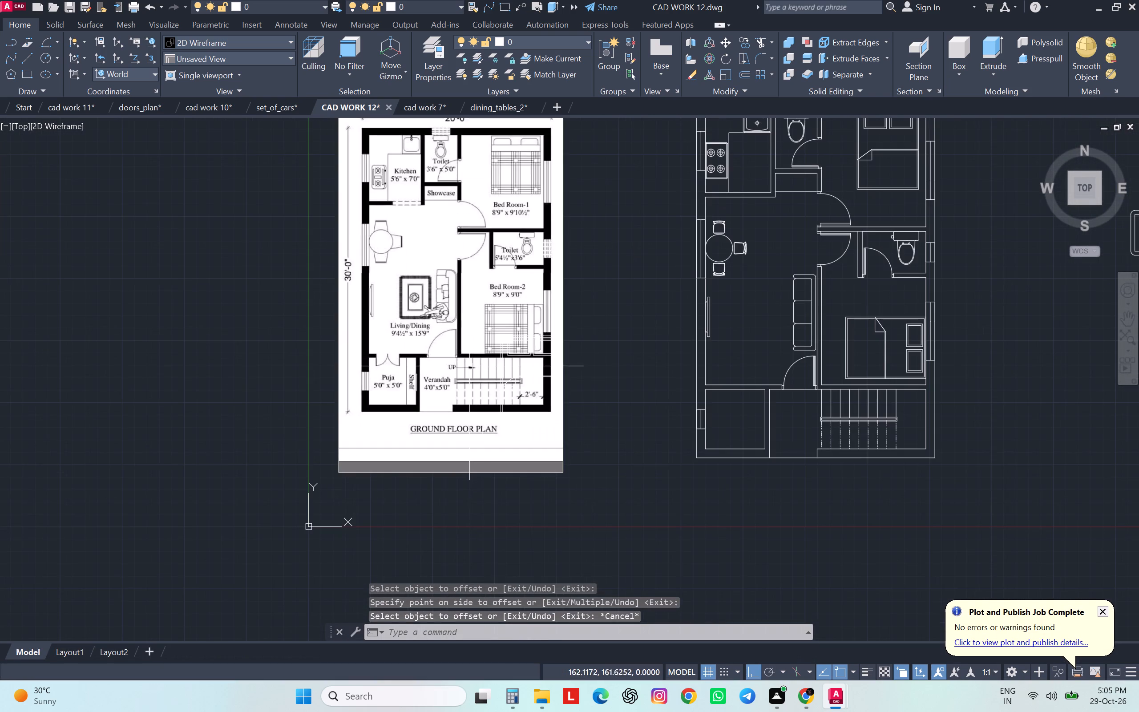
{"action": "middle_click_drag", "start_coordinate": [547, 303], "coordinate": [275, 351]}
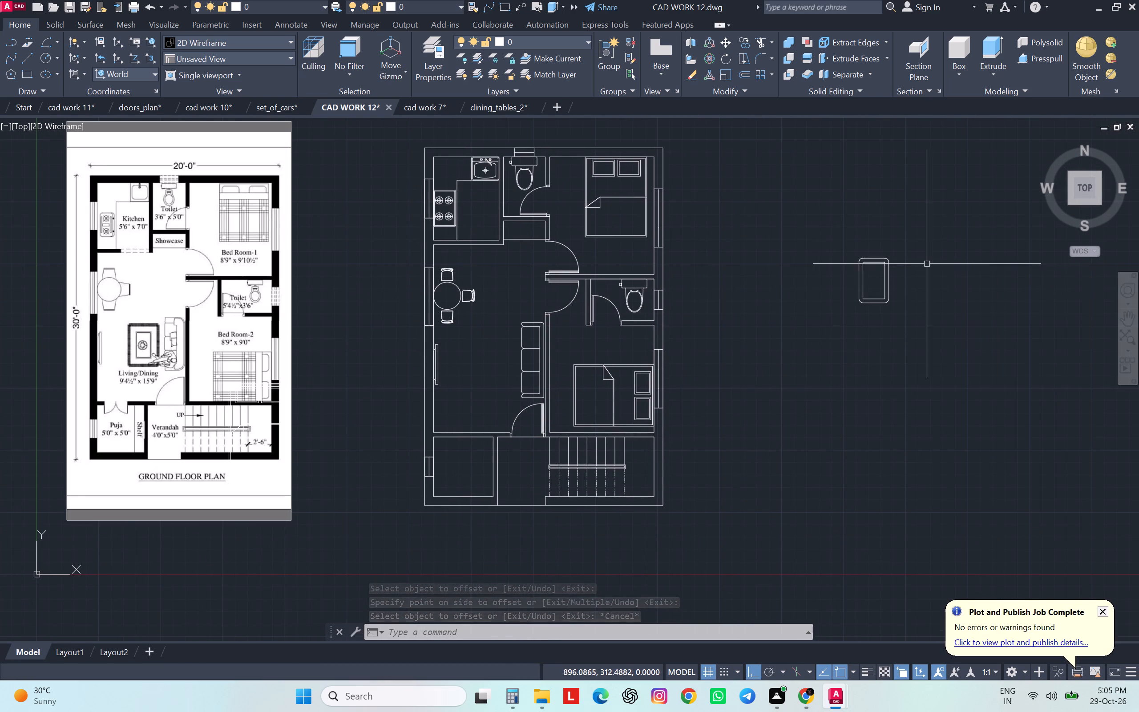
{"action": "scroll", "coordinate": [927, 264], "scroll_direction": "up", "scroll_amount": 5}
{"action": "left_click", "coordinate": [510, 232]}
{"action": "scroll", "coordinate": [524, 223], "scroll_direction": "down", "scroll_amount": 1}
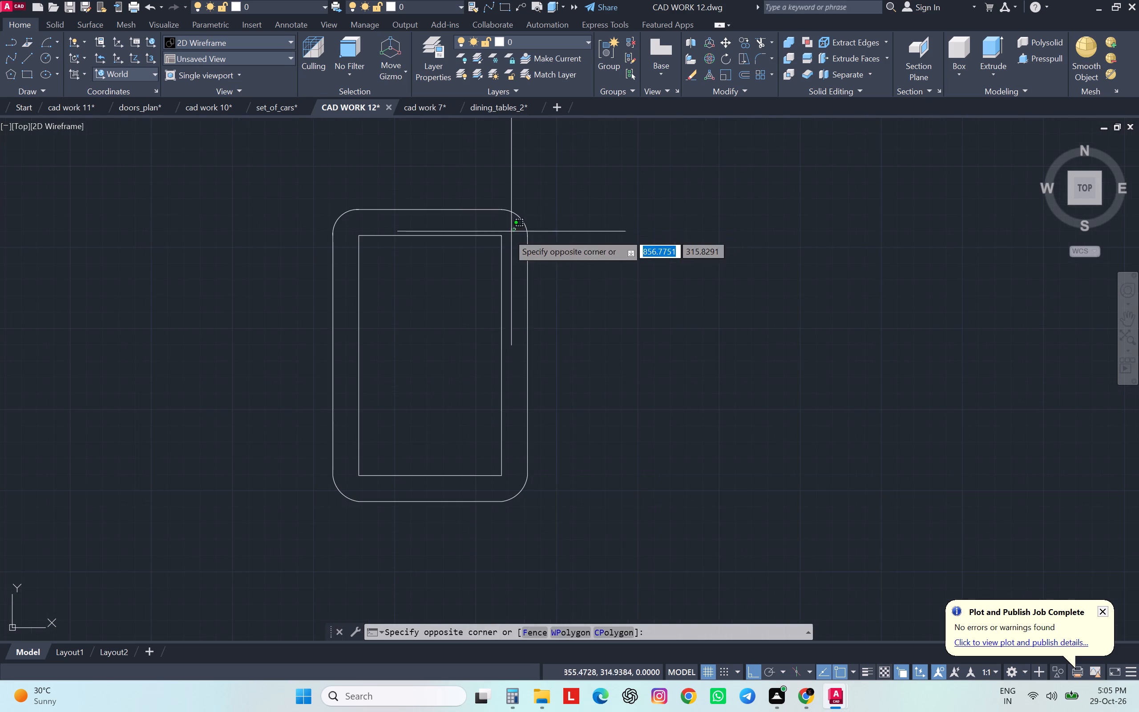
{"action": "left_click", "coordinate": [350, 478]}
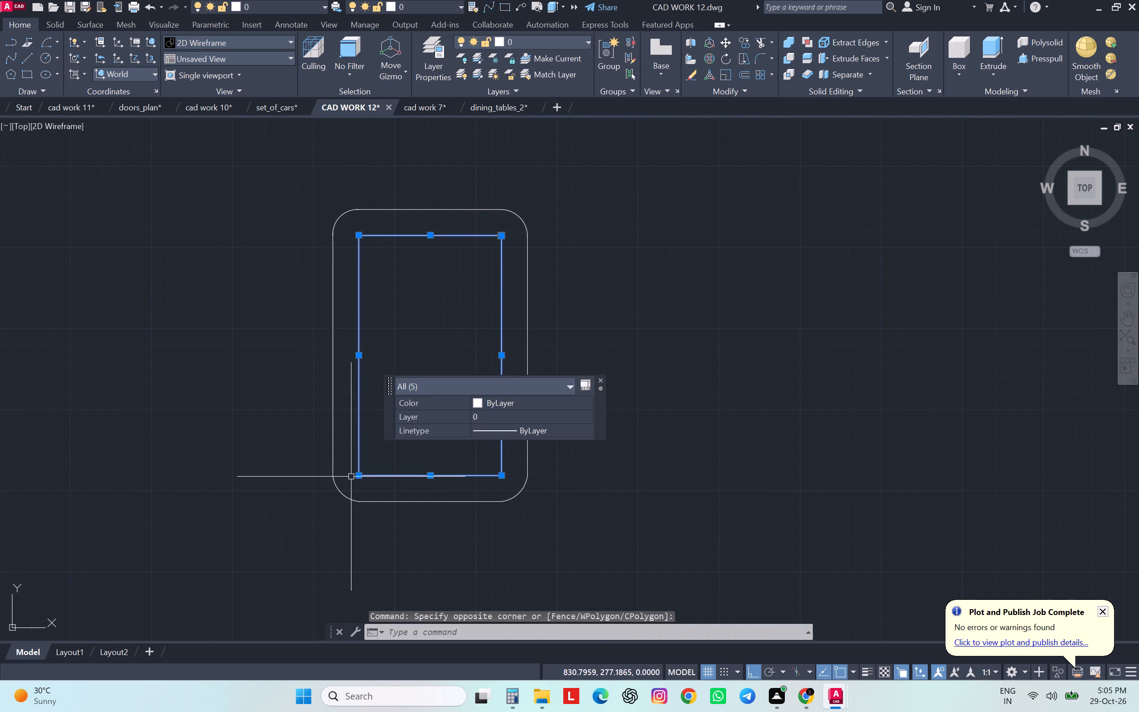
{"action": "key", "text": "Delete"}
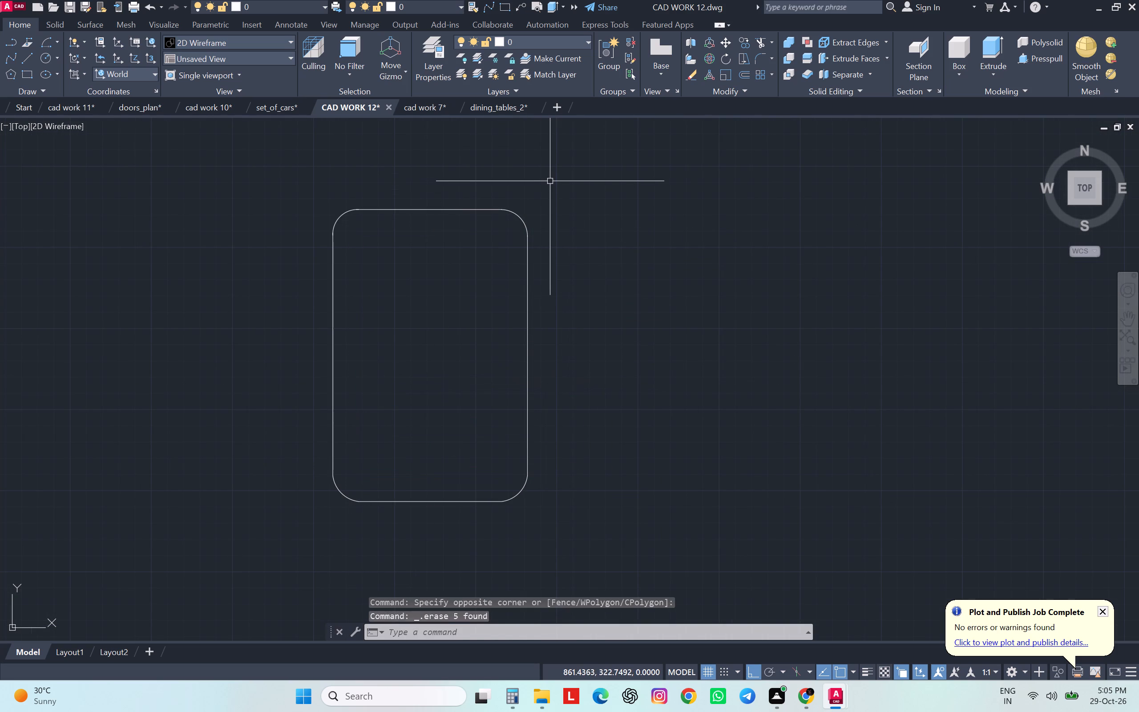
Offset the rounded outline's east edge, southeast arc and bottom edge 2.5 units inward.
{"action": "left_click_drag", "start_coordinate": [547, 186], "coordinate": [538, 198]}
{"action": "left_click", "coordinate": [246, 529]}
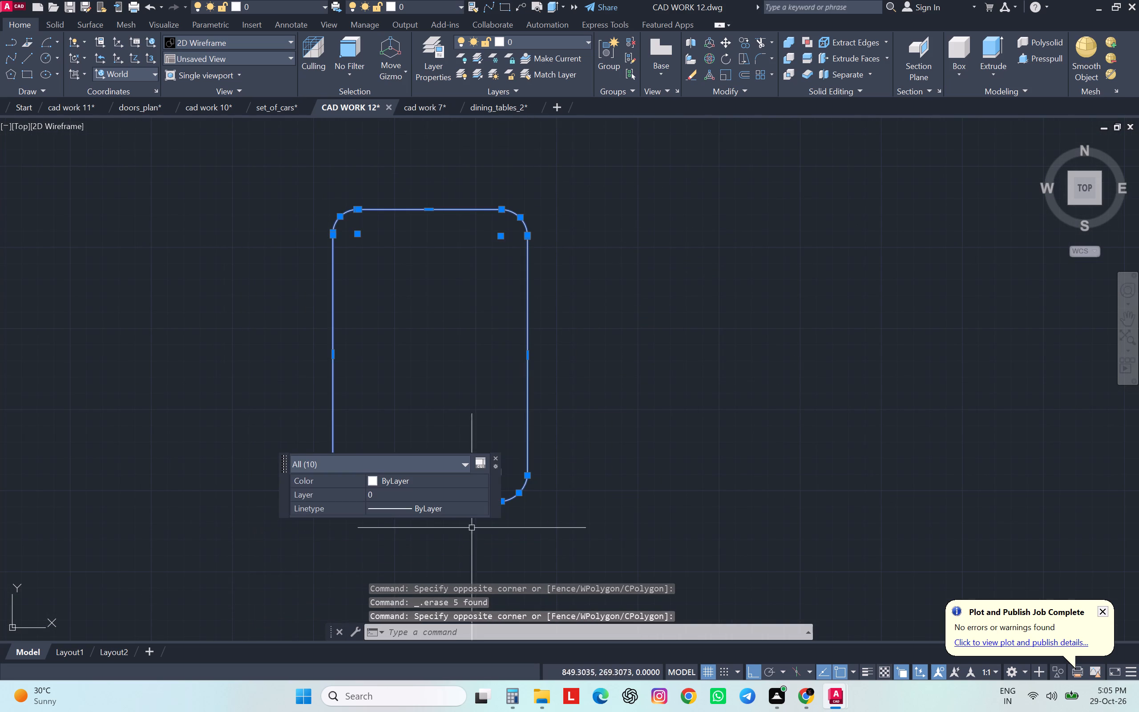
{"action": "key", "text": "o"}
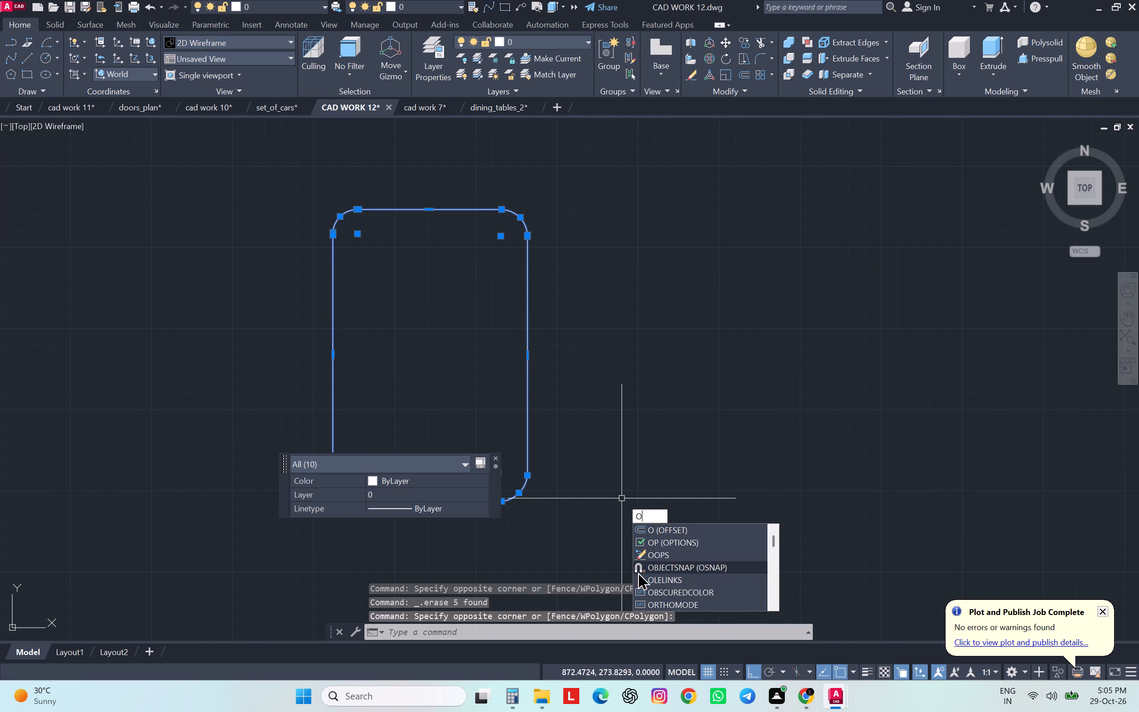
{"action": "key", "text": "Return"}
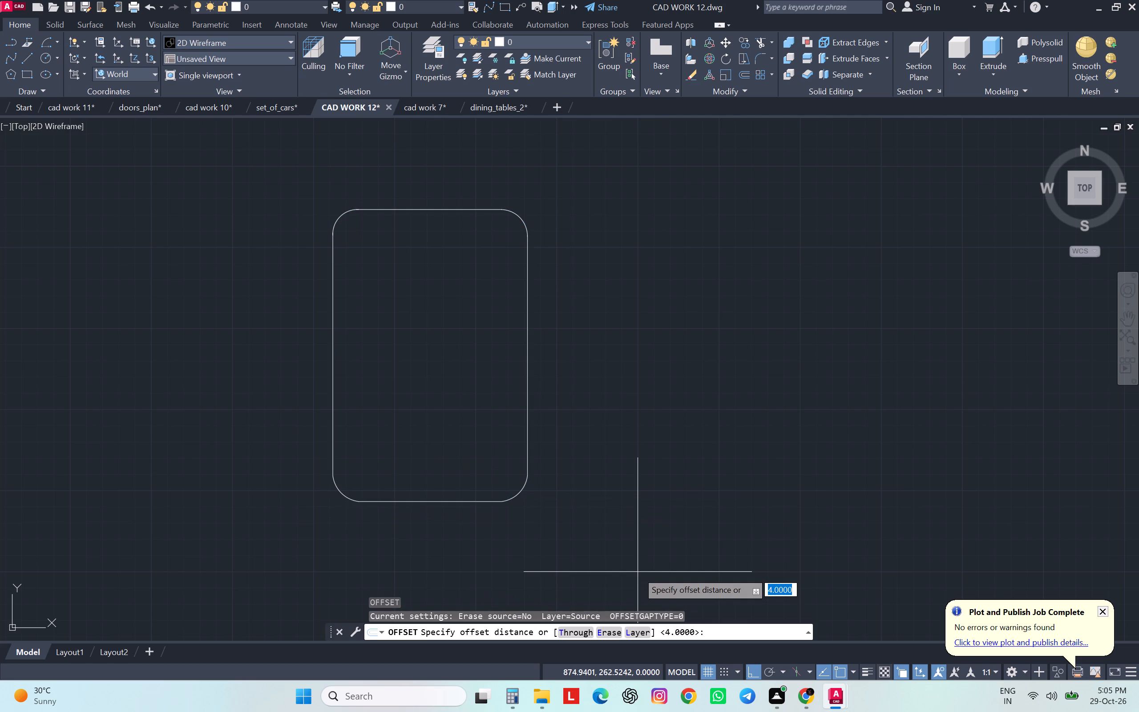
{"action": "type", "text": "2.5"}
{"action": "key", "text": "Return"}
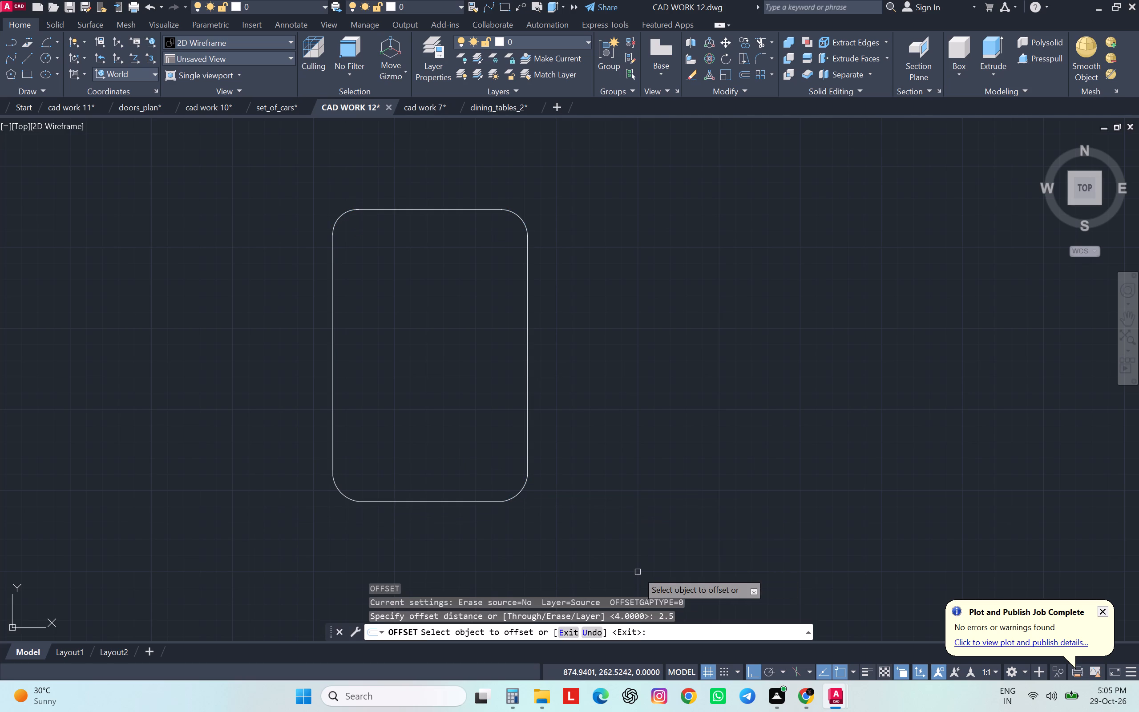
{"action": "left_click", "coordinate": [527, 417]}
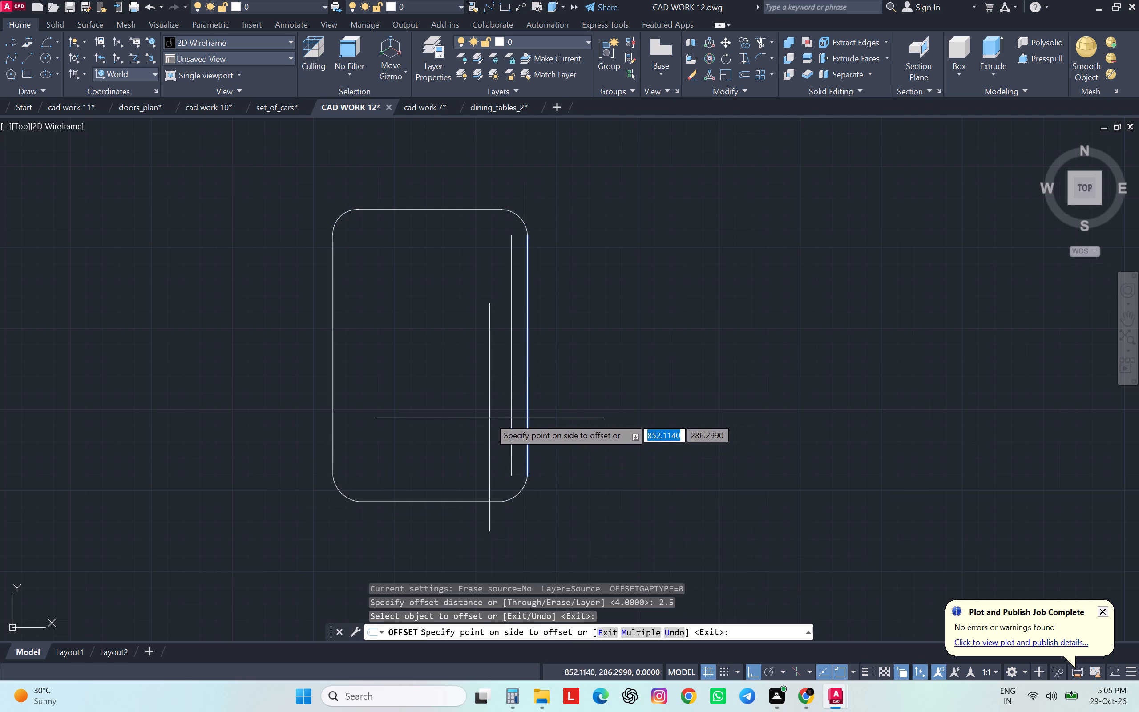
{"action": "left_click", "coordinate": [489, 417]}
{"action": "left_click", "coordinate": [516, 493]}
{"action": "left_click", "coordinate": [466, 435]}
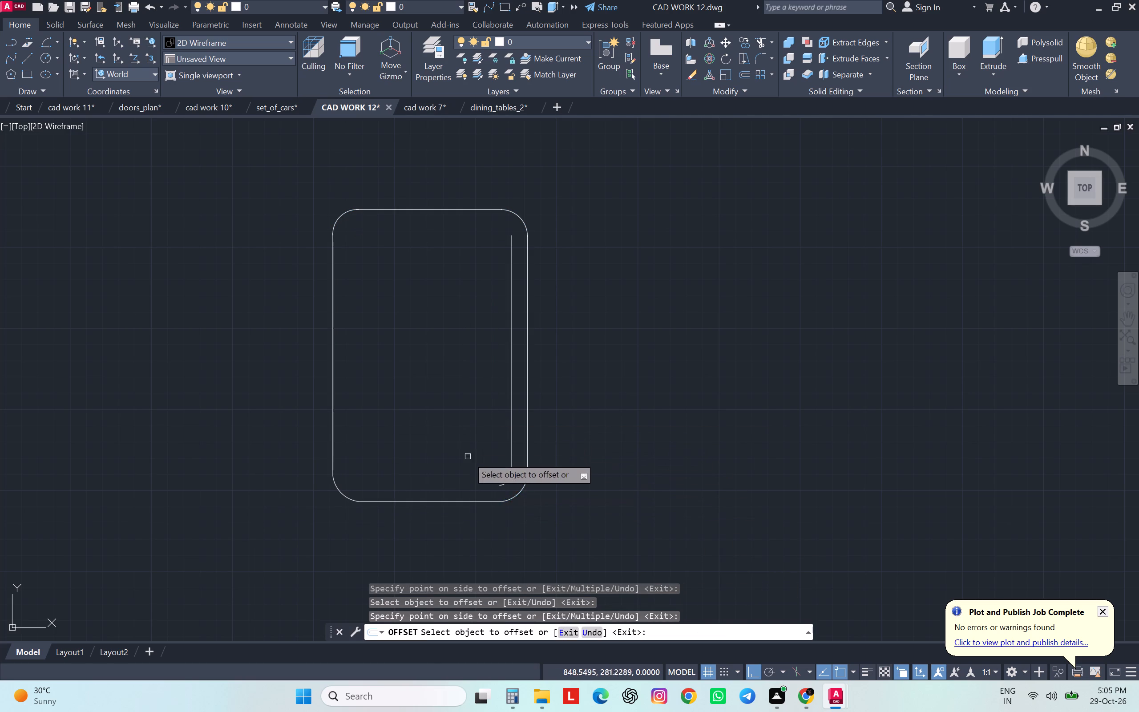
{"action": "left_click", "coordinate": [467, 504]}
{"action": "left_click_drag", "start_coordinate": [461, 409], "coordinate": [457, 409]}
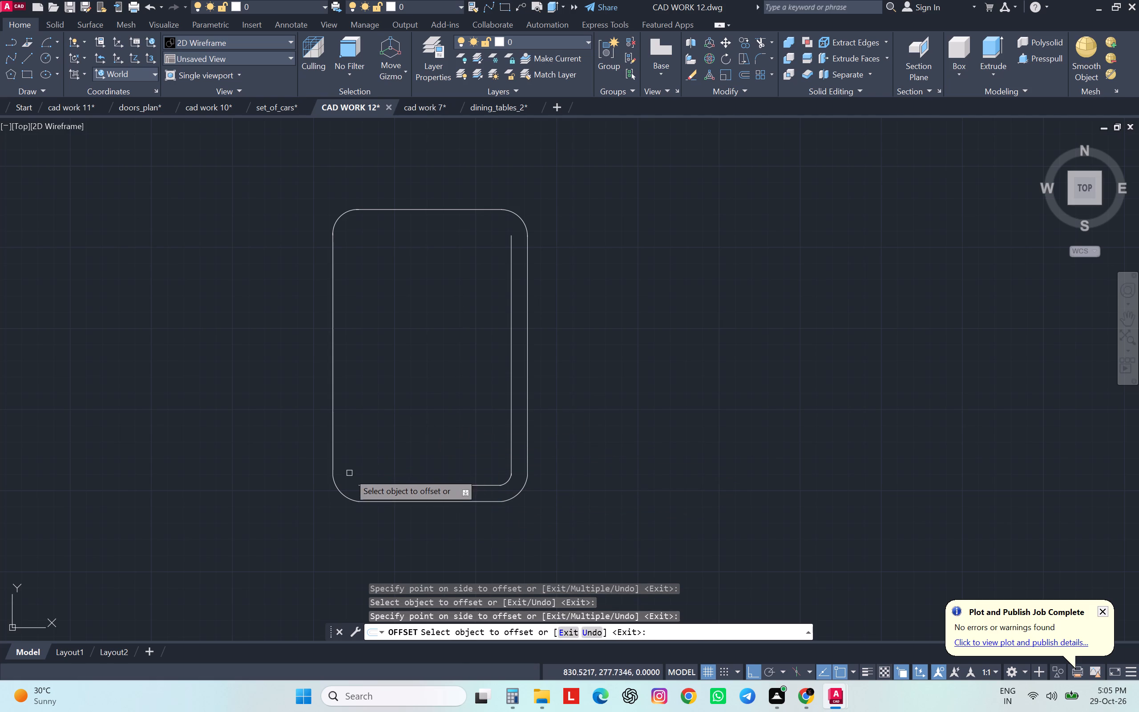
Offset the outline's southwest arc, west edge, top edge, northeast arc and northwest arc inward by the same 2.5 units.
{"action": "left_click_drag", "start_coordinate": [342, 492], "coordinate": [345, 484]}
{"action": "left_click_drag", "start_coordinate": [397, 431], "coordinate": [390, 431]}
{"action": "left_click", "coordinate": [335, 419]}
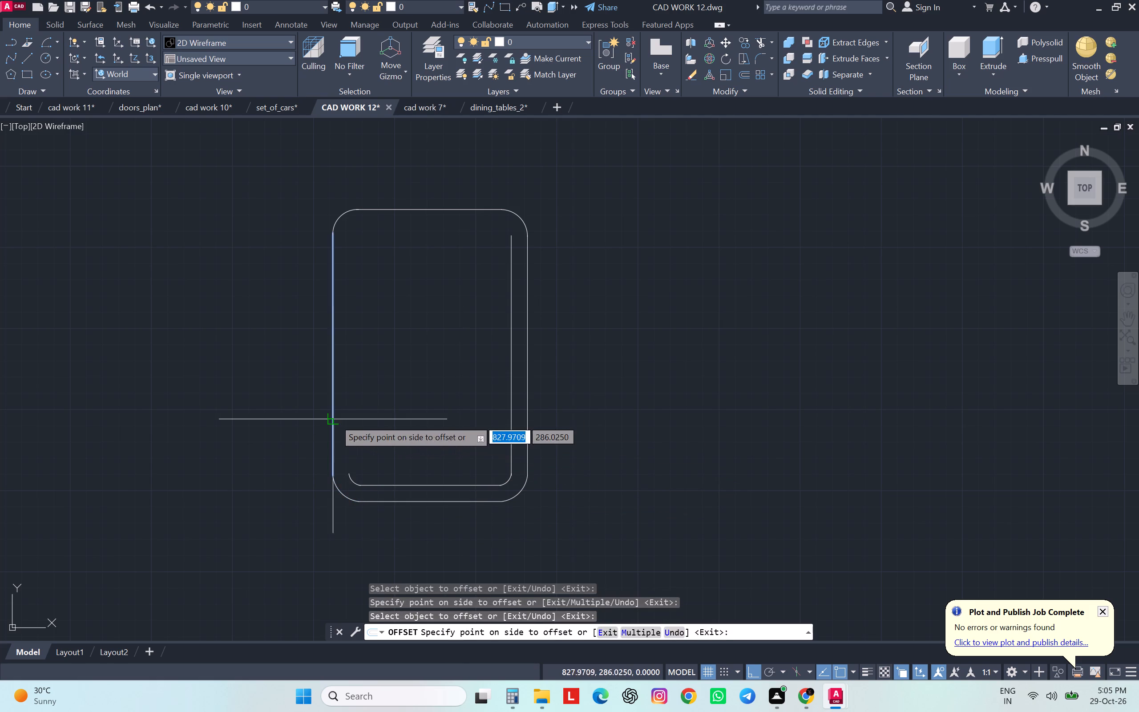
{"action": "left_click", "coordinate": [393, 419]}
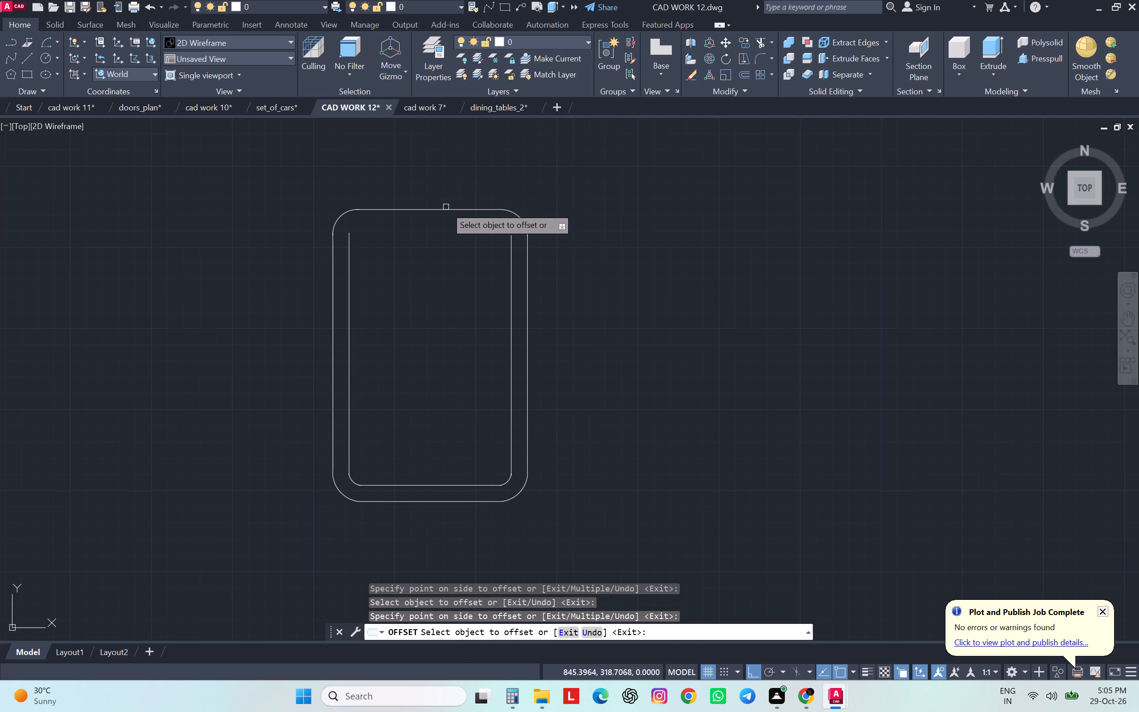
{"action": "left_click", "coordinate": [446, 207]}
{"action": "left_click", "coordinate": [417, 304]}
{"action": "left_click", "coordinate": [517, 218]}
{"action": "left_click", "coordinate": [464, 277]}
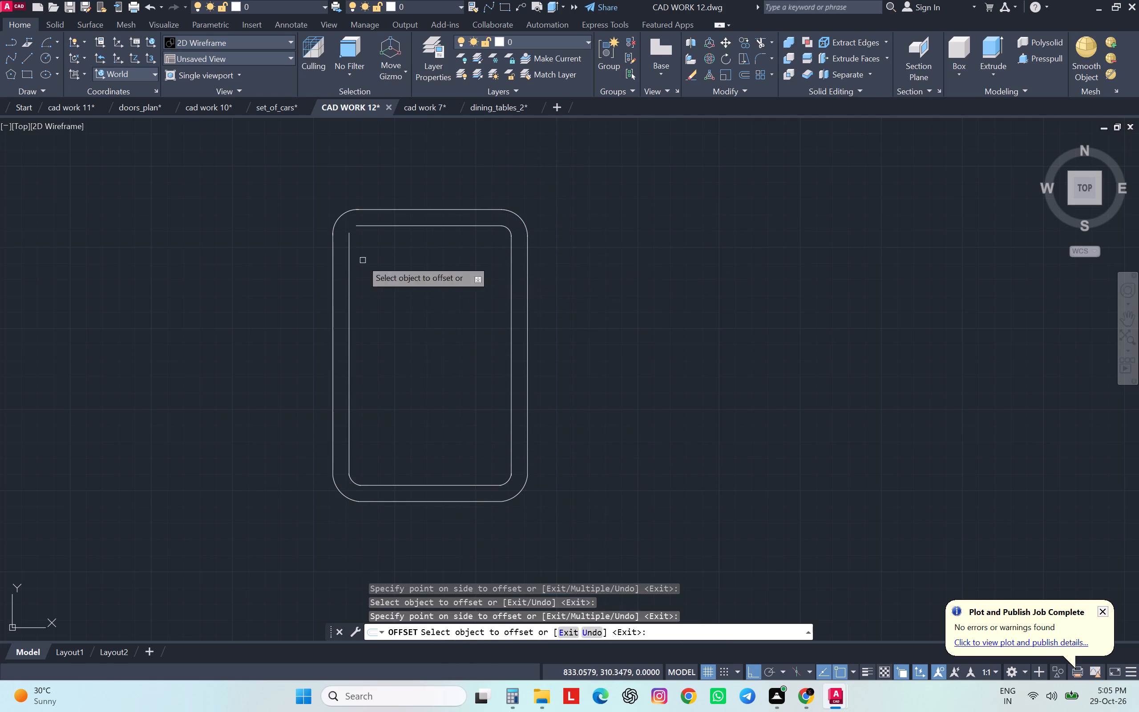
{"action": "left_click", "coordinate": [340, 218]}
{"action": "left_click", "coordinate": [389, 301]}
{"action": "scroll", "coordinate": [577, 189], "scroll_direction": "down", "scroll_amount": 3}
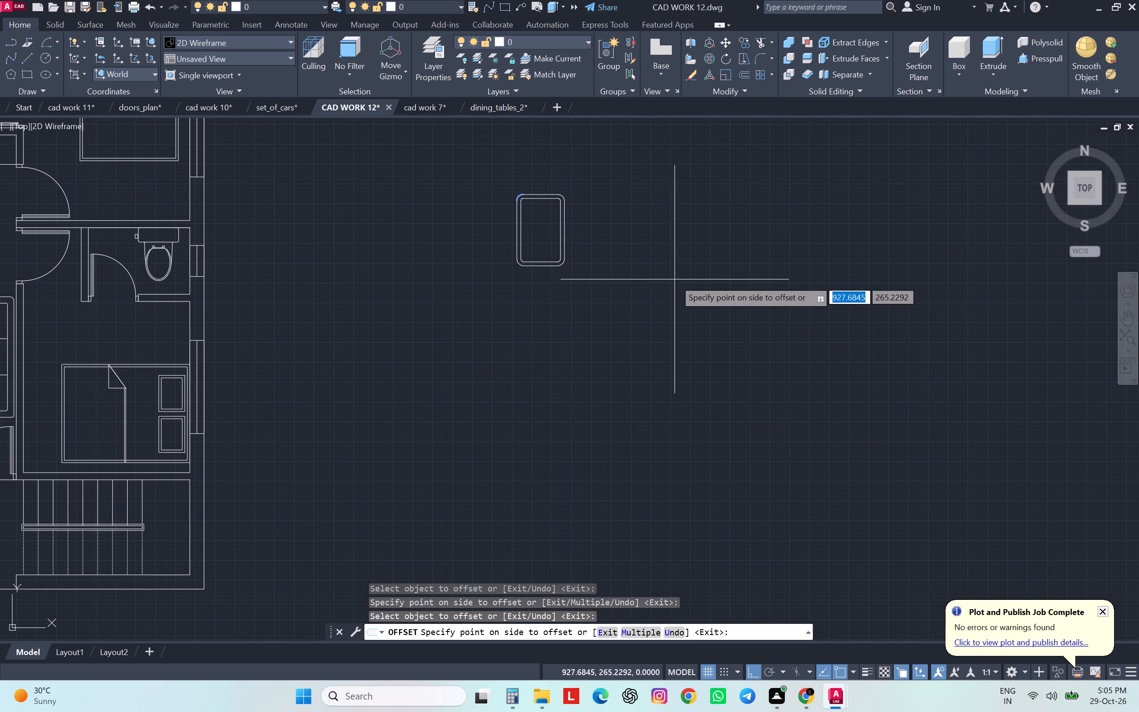
{"action": "left_click", "coordinate": [673, 324]}
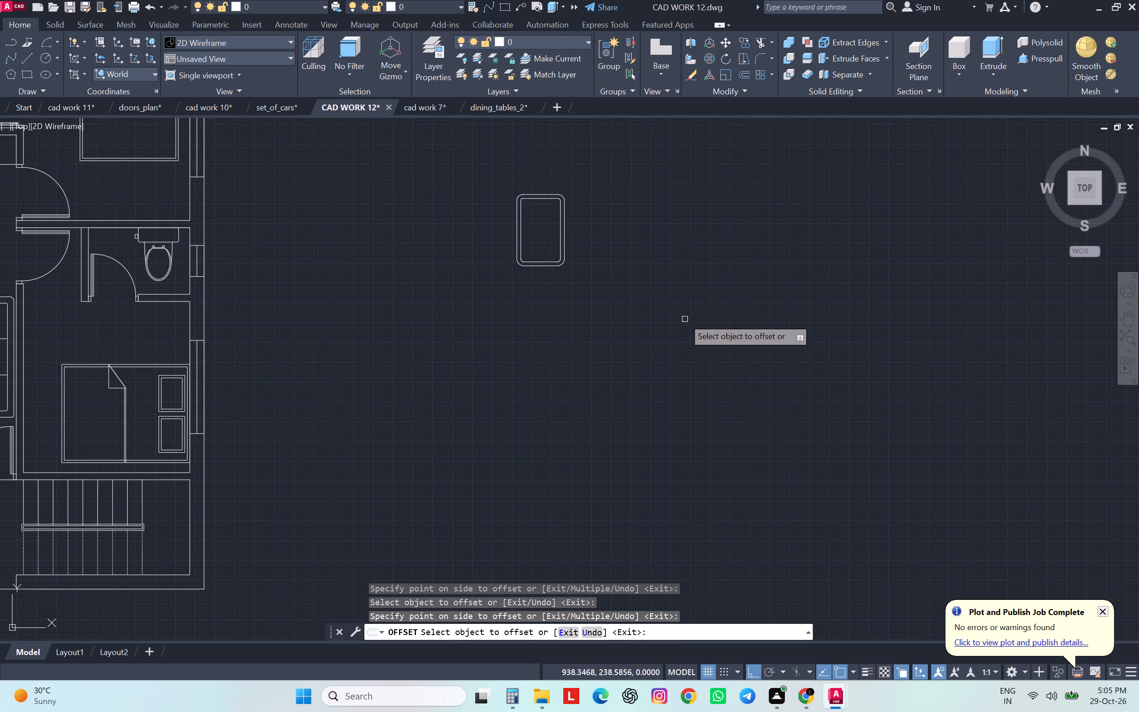
Examine the rug and centre table in the reference plan's Living/Dining area against the drawn double outline.
{"action": "middle_click_drag", "start_coordinate": [645, 228], "coordinate": [823, 285]}
{"action": "scroll", "coordinate": [824, 285], "scroll_direction": "down", "scroll_amount": 2}
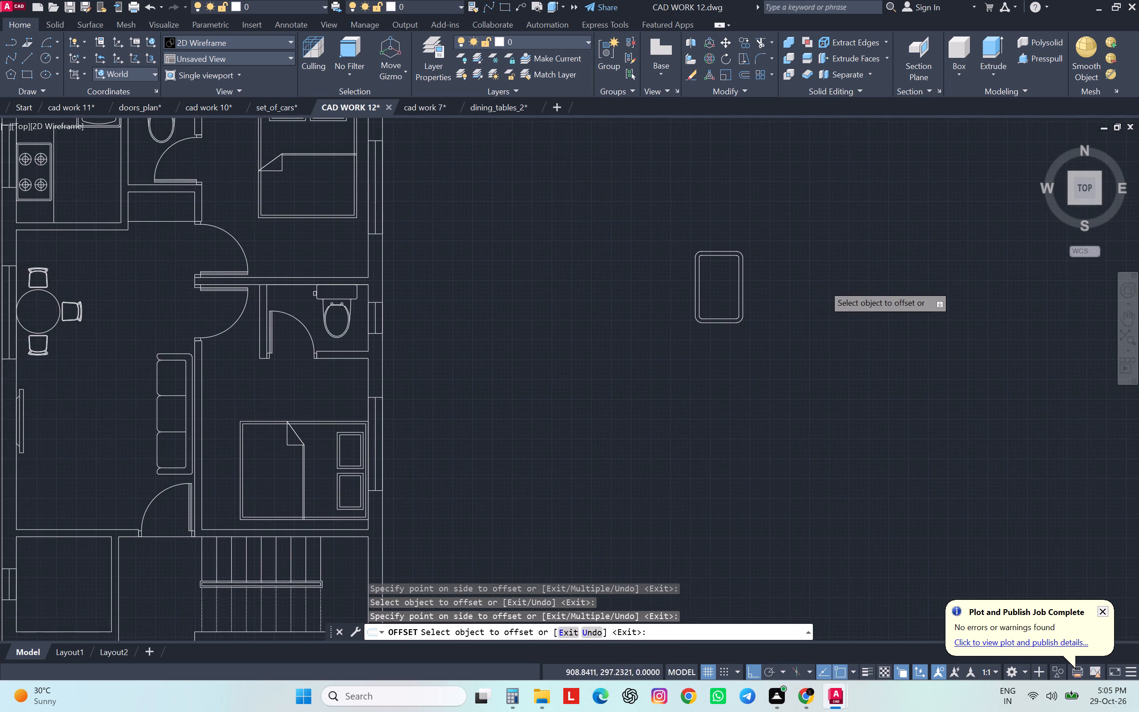
{"action": "scroll", "coordinate": [334, 316], "scroll_direction": "up", "scroll_amount": 4}
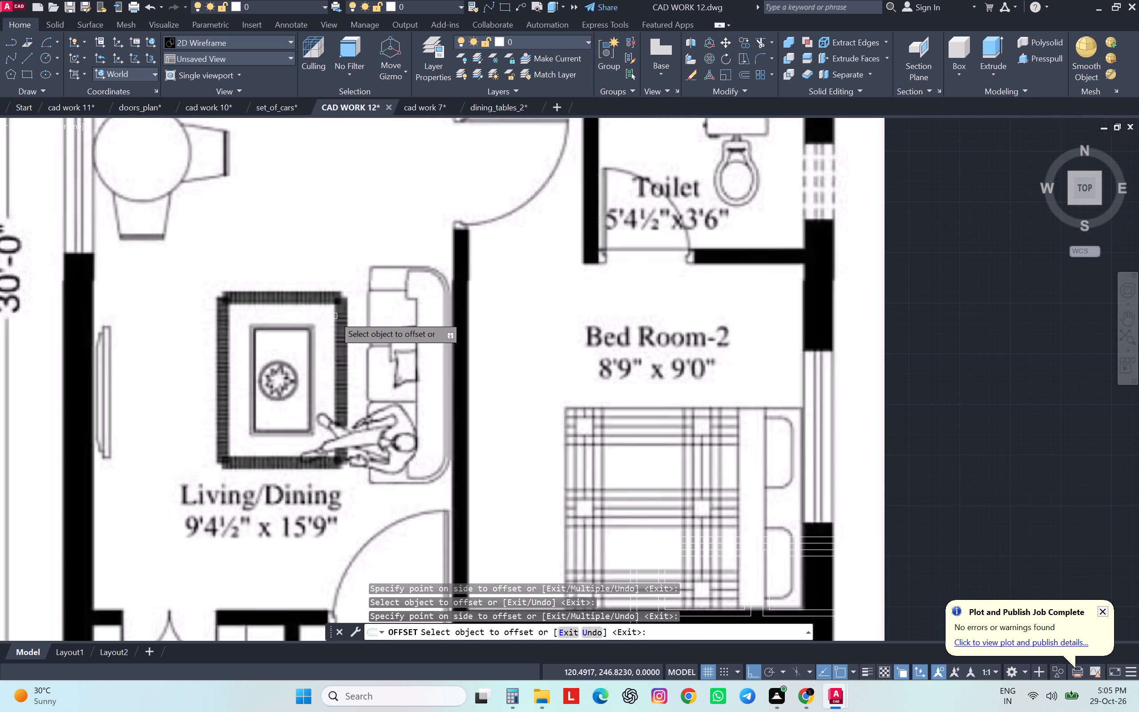
{"action": "scroll", "coordinate": [334, 316], "scroll_direction": "down", "scroll_amount": 3}
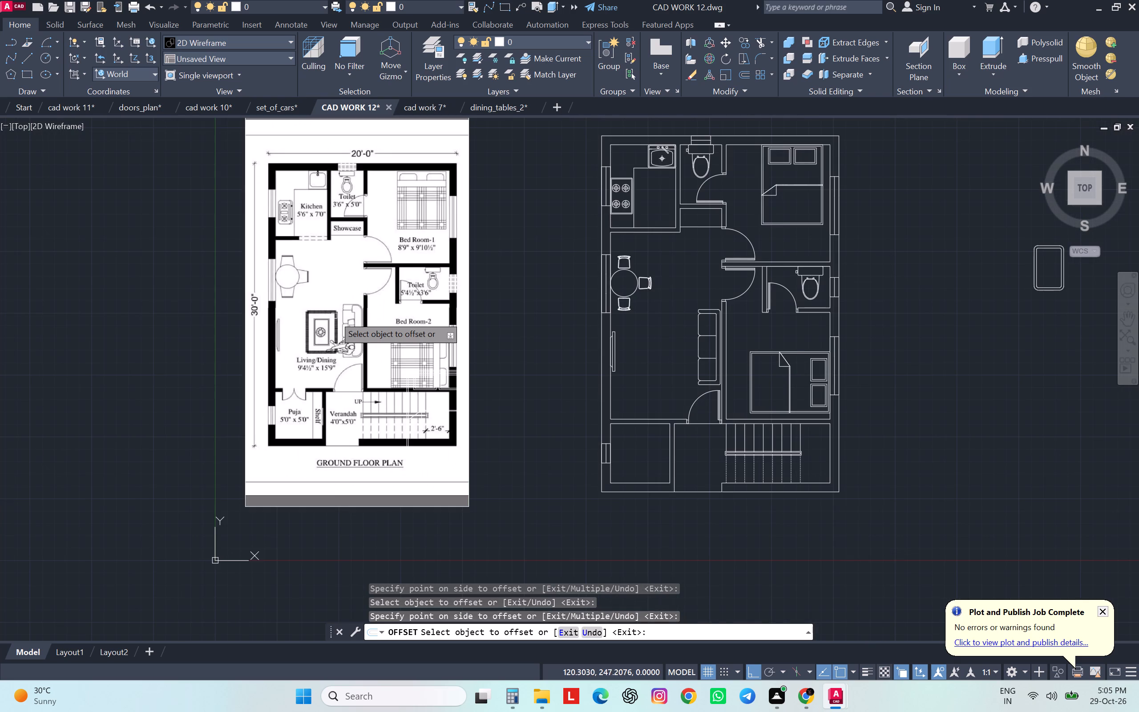
{"action": "middle_click_drag", "start_coordinate": [854, 342], "coordinate": [574, 401]}
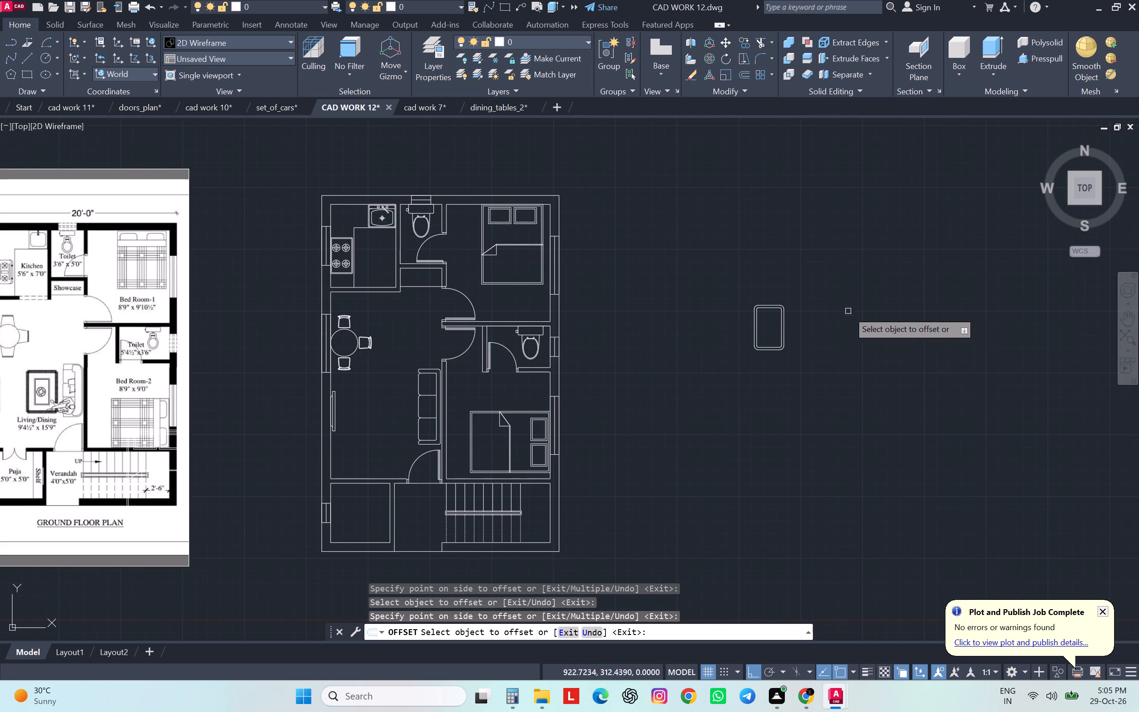
{"action": "scroll", "coordinate": [762, 330], "scroll_direction": "down", "scroll_amount": 1}
{"action": "scroll", "coordinate": [762, 330], "scroll_direction": "up", "scroll_amount": 6}
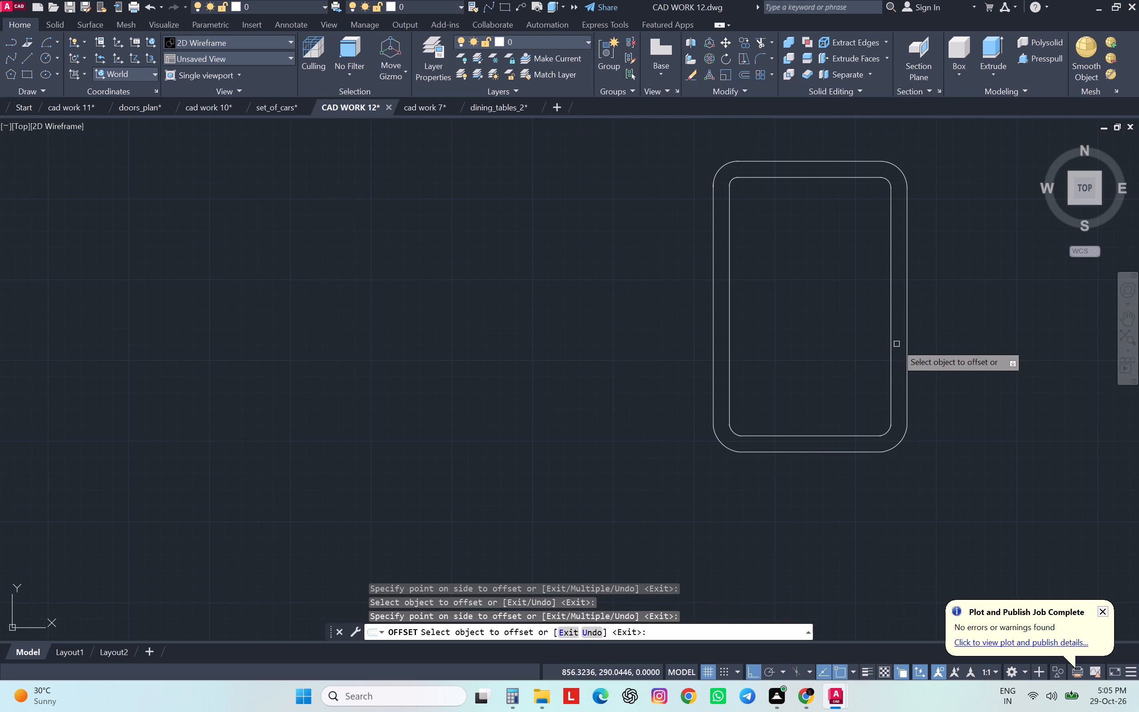
{"action": "key", "text": "Escape"}
{"action": "key", "text": "Escape"}
{"action": "key", "text": "Escape"}
{"action": "key", "text": "Escape"}
{"action": "key", "text": "Escape"}
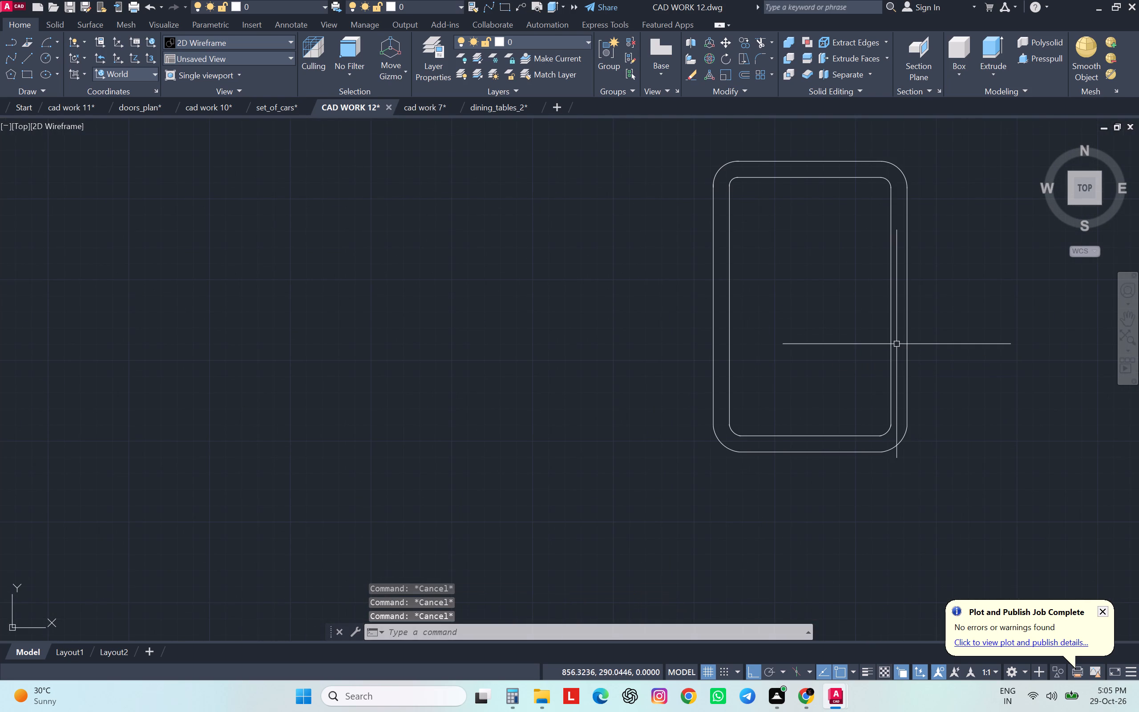
Offset the inner rounded outline's east and west edges 8 units inward.
{"action": "key", "text": "o"}
{"action": "key", "text": "Return"}
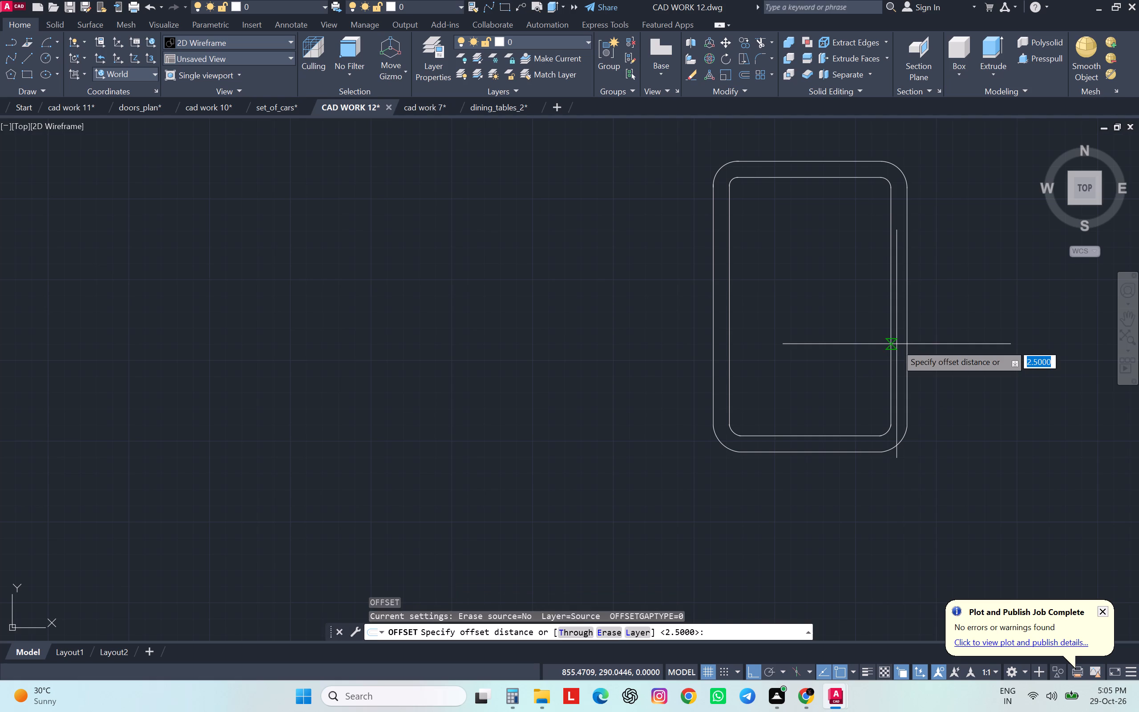
{"action": "key", "text": "8"}
{"action": "key", "text": "Return"}
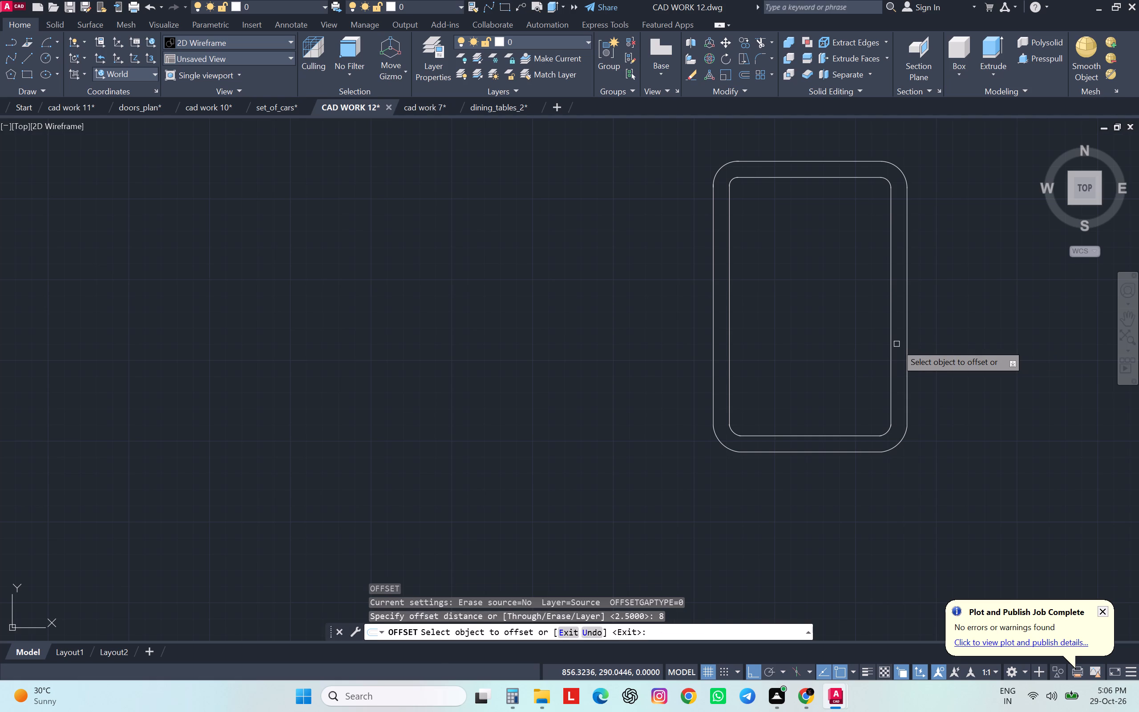
{"action": "left_click", "coordinate": [892, 342]}
{"action": "left_click", "coordinate": [848, 360]}
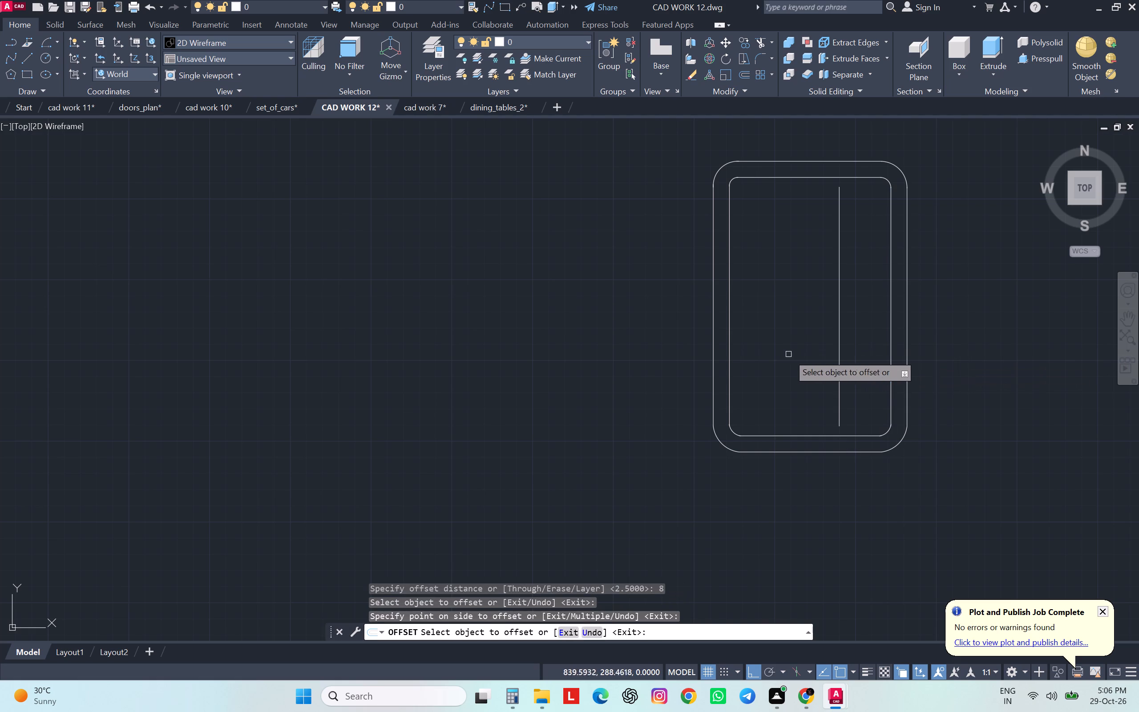
{"action": "left_click", "coordinate": [730, 363]}
{"action": "left_click", "coordinate": [1005, 349]}
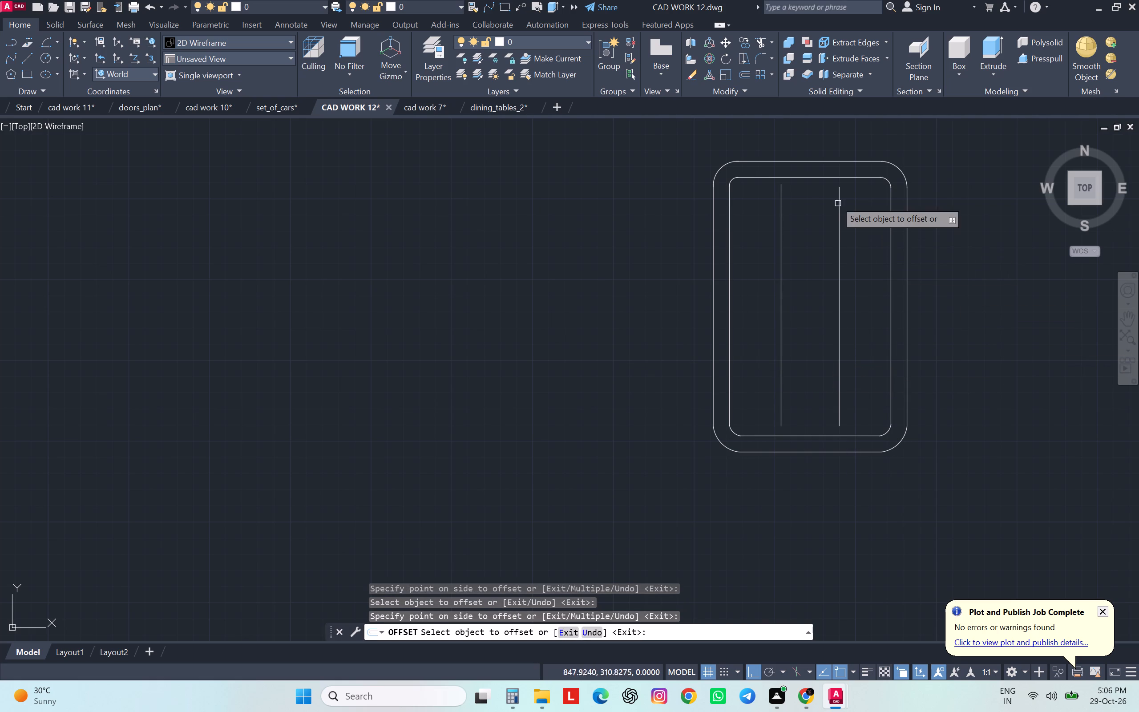
Offset the inner rounded outline's top and bottom edges inward by the same 8 units.
{"action": "left_click", "coordinate": [817, 178]}
{"action": "left_click", "coordinate": [819, 299]}
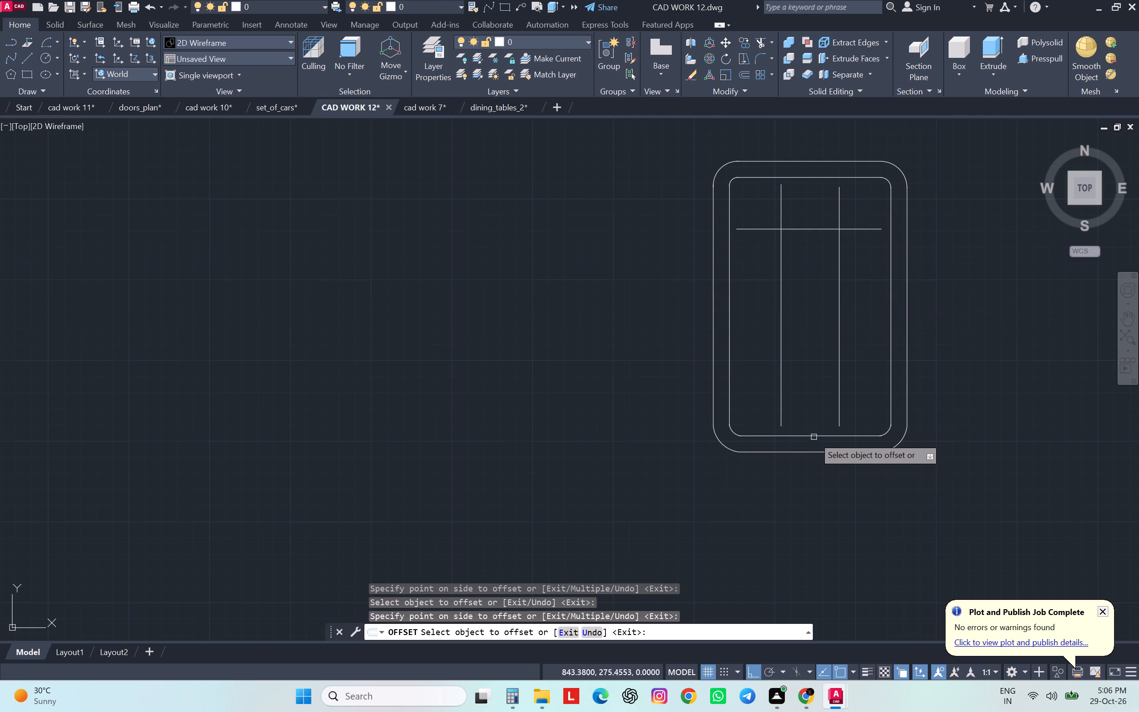
{"action": "left_click_drag", "start_coordinate": [814, 439], "coordinate": [816, 434]}
{"action": "left_click", "coordinate": [814, 436]}
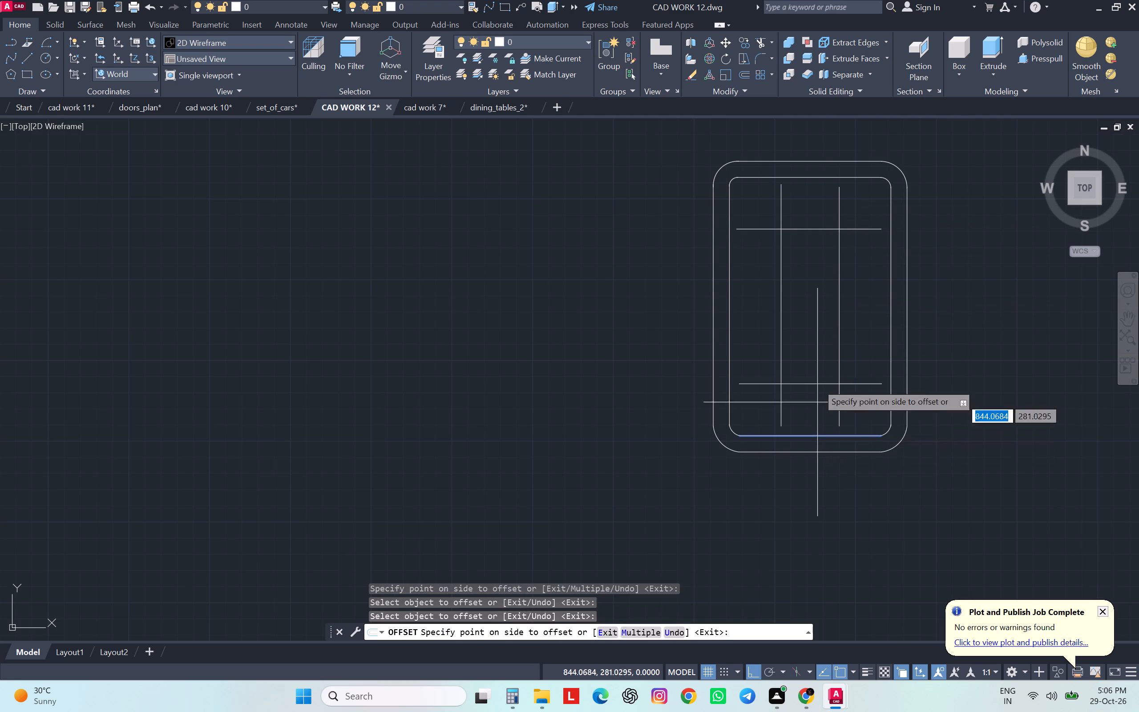
{"action": "left_click", "coordinate": [808, 309]}
{"action": "key", "text": "Escape"}
{"action": "key", "text": "Escape"}
{"action": "key", "text": "Escape"}
{"action": "key", "text": "Escape"}
{"action": "key", "text": "Escape"}
Fillet all four crossings of the offset lines with zero radius to form a closed centre rectangle.
{"action": "type", "text": "f"}
{"action": "key", "text": "space"}
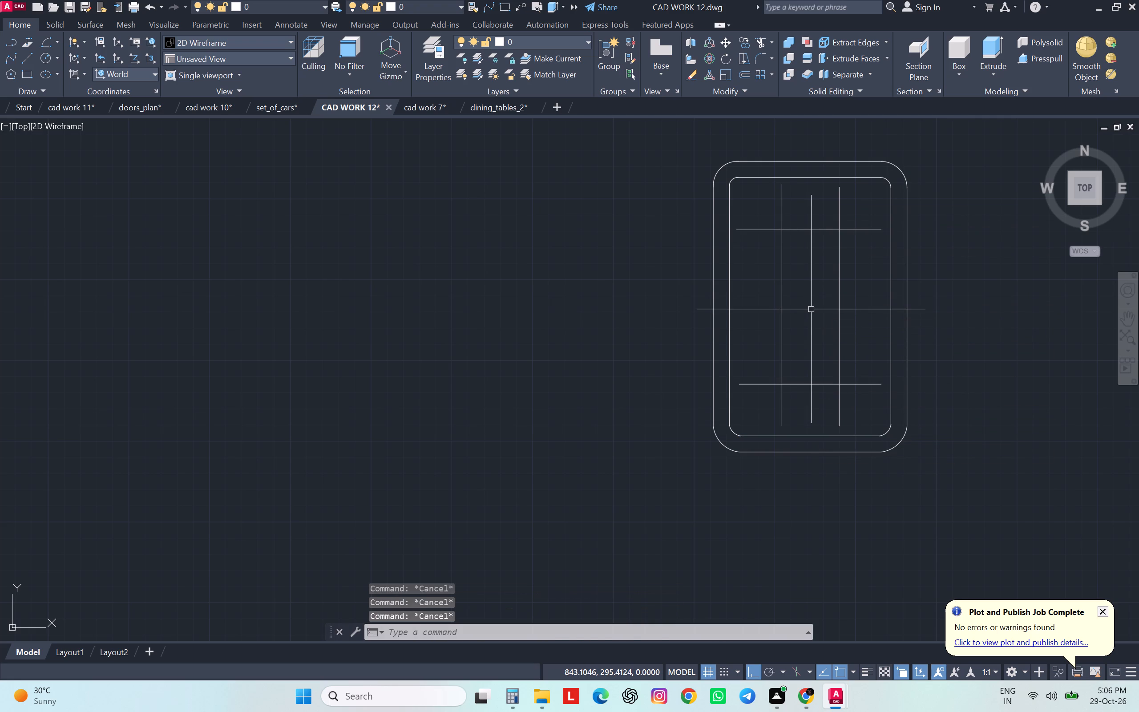
{"action": "left_click", "coordinate": [836, 299]}
{"action": "left_click", "coordinate": [845, 251]}
{"action": "left_click", "coordinate": [836, 249]}
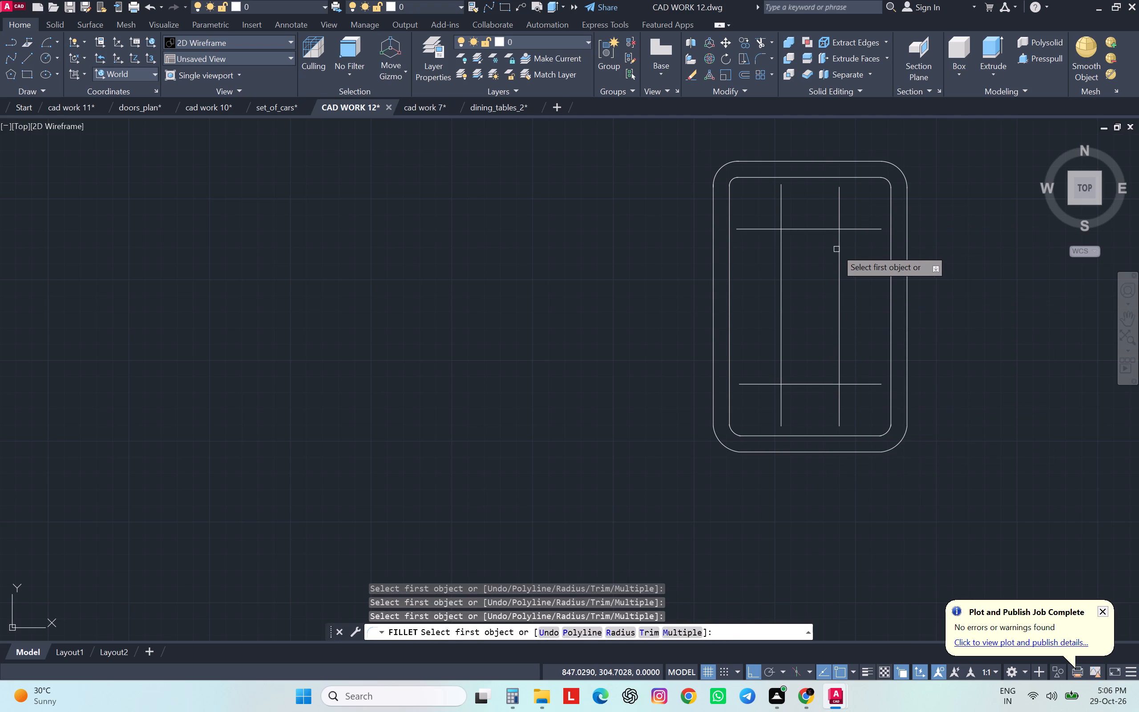
{"action": "left_click", "coordinate": [838, 243]}
{"action": "left_click", "coordinate": [826, 229]}
{"action": "key", "text": "space"}
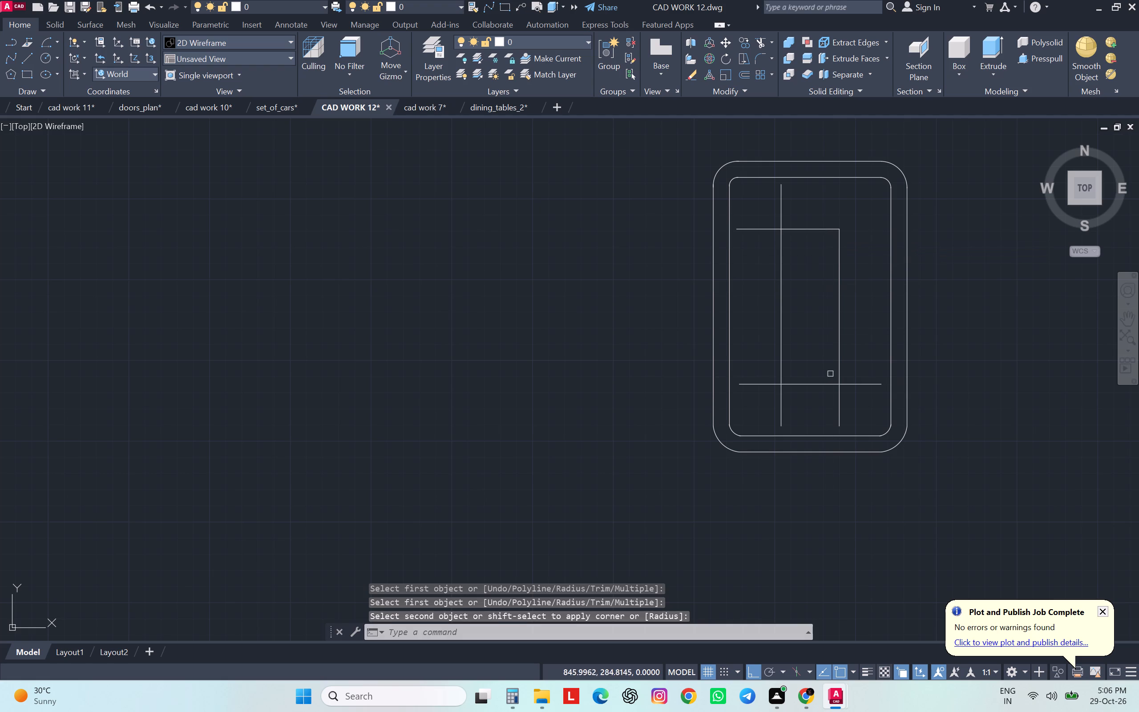
{"action": "left_click", "coordinate": [837, 365]}
{"action": "left_click", "coordinate": [821, 386]}
{"action": "key", "text": "space"}
{"action": "left_click", "coordinate": [810, 385]}
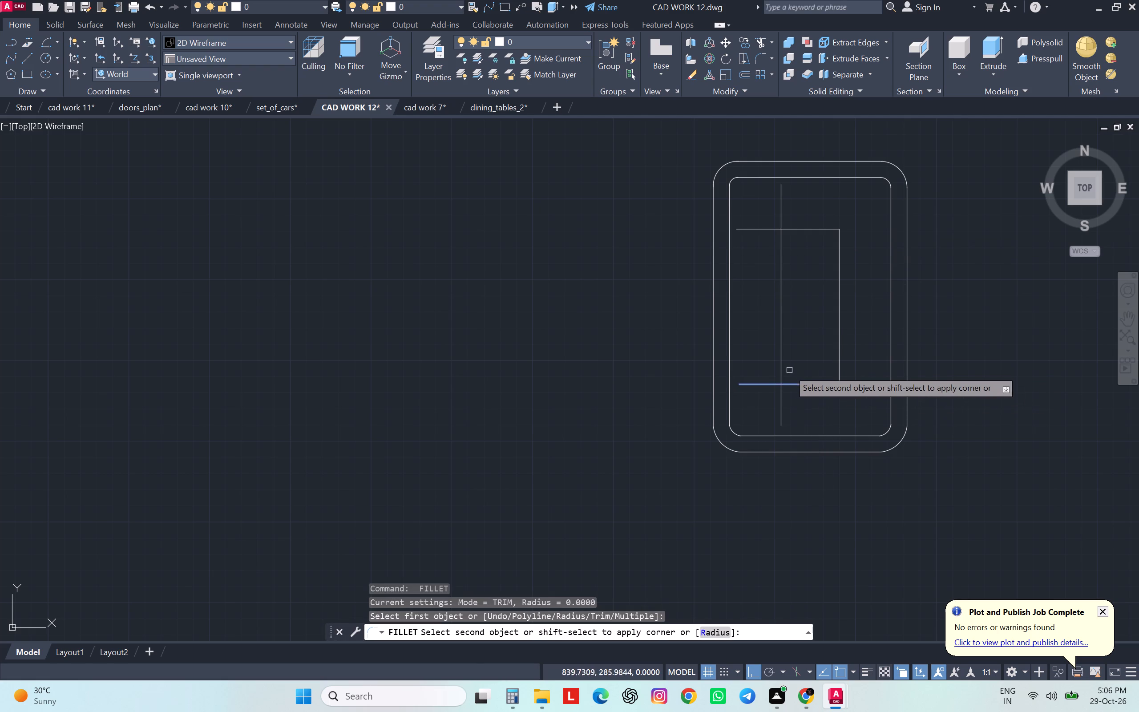
{"action": "left_click", "coordinate": [782, 364]}
{"action": "key", "text": "space"}
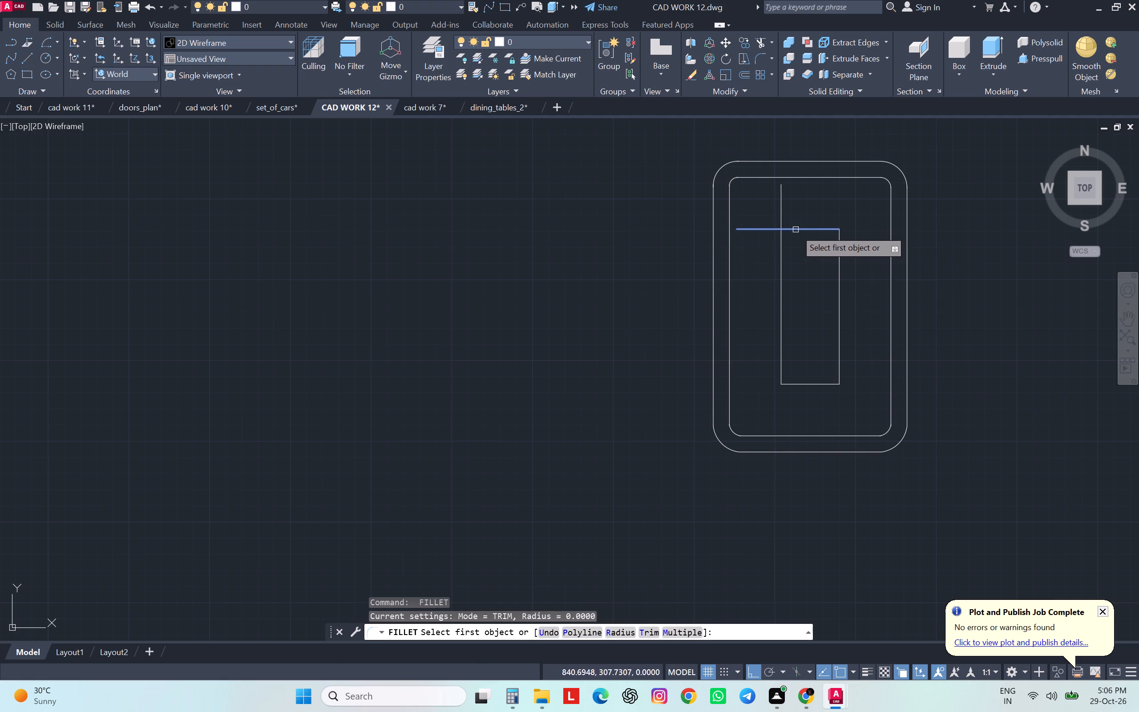
{"action": "left_click", "coordinate": [796, 230]}
{"action": "left_click", "coordinate": [779, 243]}
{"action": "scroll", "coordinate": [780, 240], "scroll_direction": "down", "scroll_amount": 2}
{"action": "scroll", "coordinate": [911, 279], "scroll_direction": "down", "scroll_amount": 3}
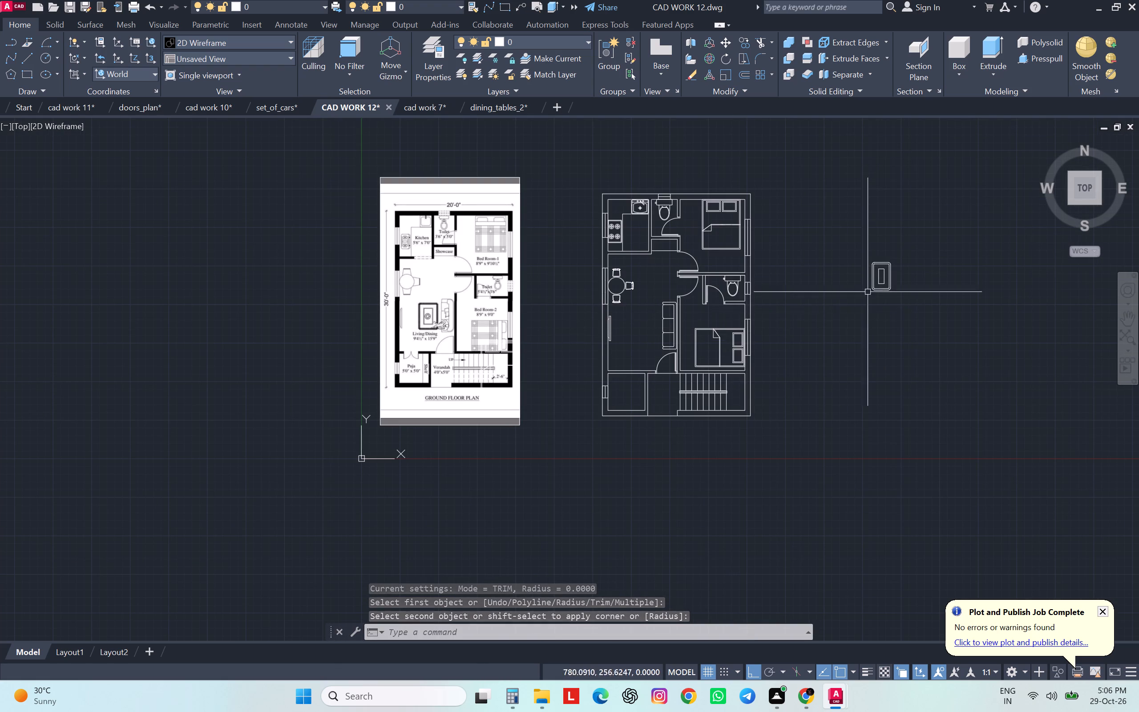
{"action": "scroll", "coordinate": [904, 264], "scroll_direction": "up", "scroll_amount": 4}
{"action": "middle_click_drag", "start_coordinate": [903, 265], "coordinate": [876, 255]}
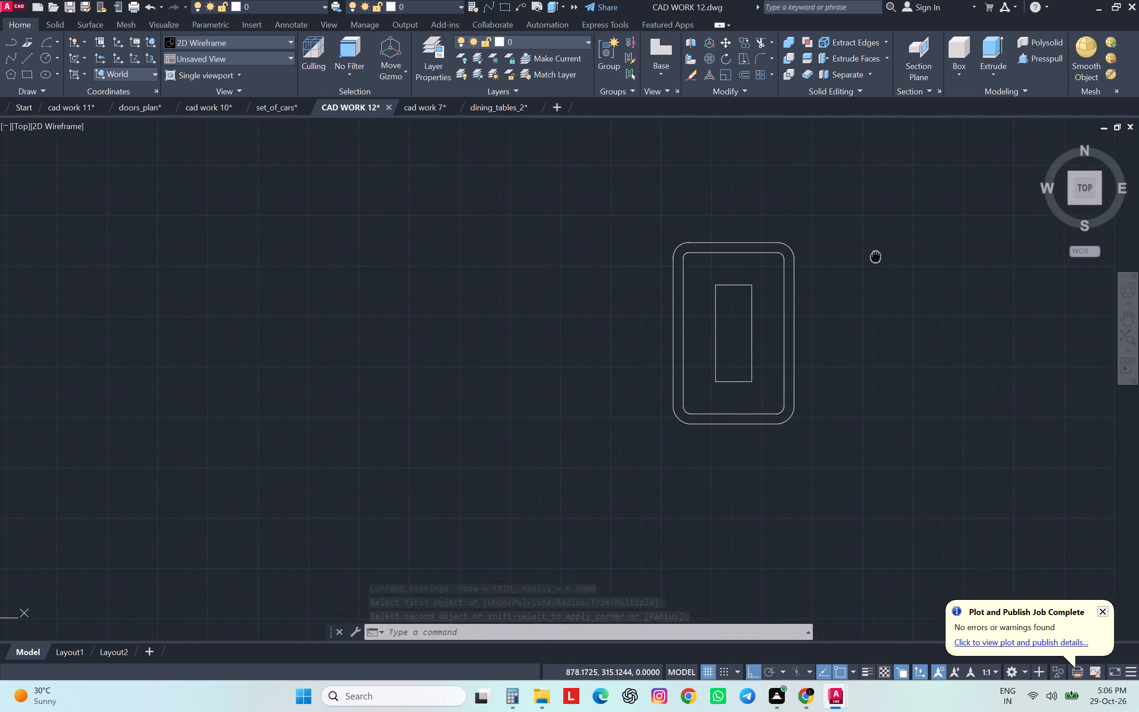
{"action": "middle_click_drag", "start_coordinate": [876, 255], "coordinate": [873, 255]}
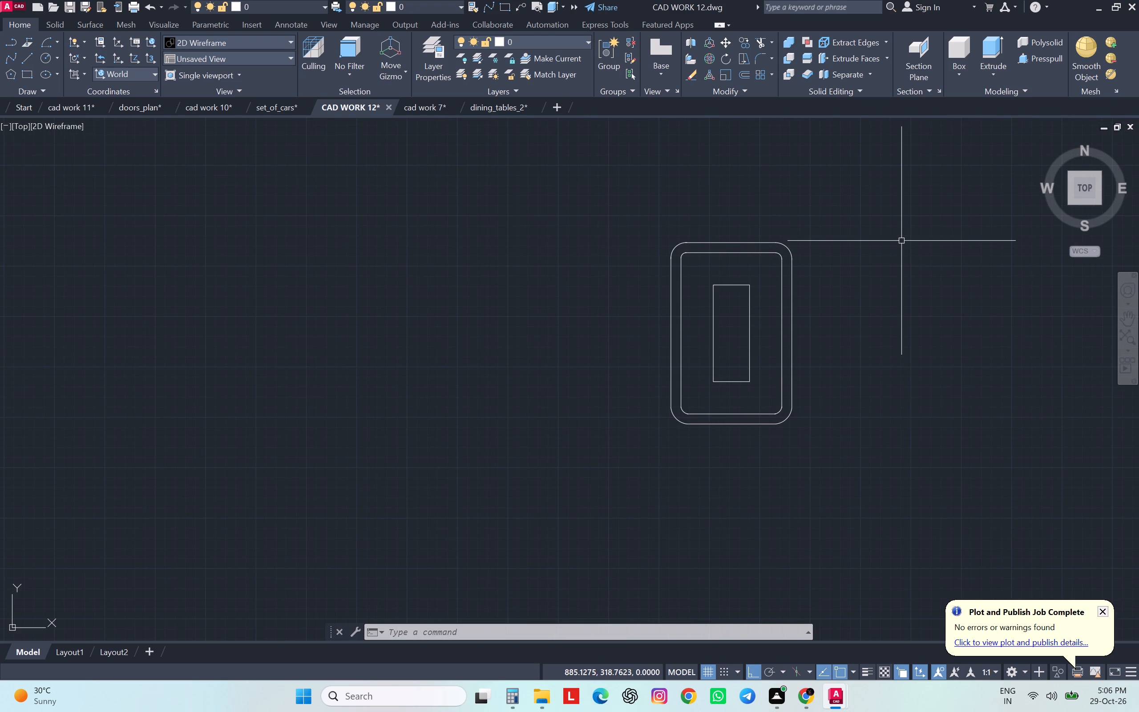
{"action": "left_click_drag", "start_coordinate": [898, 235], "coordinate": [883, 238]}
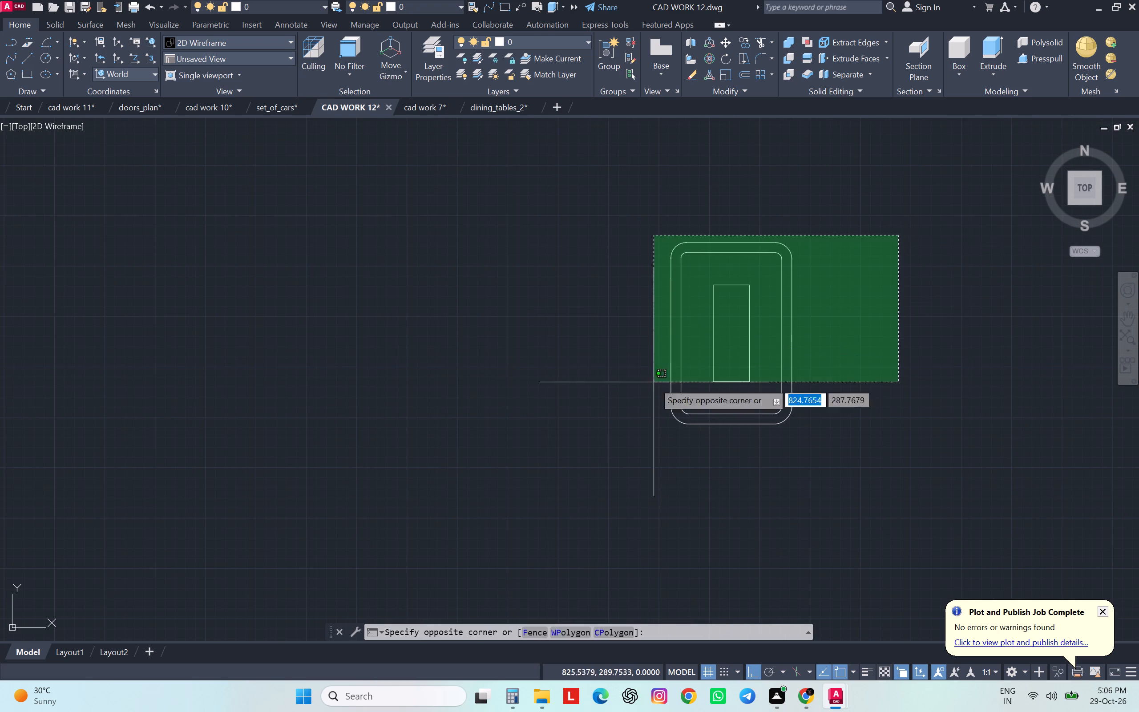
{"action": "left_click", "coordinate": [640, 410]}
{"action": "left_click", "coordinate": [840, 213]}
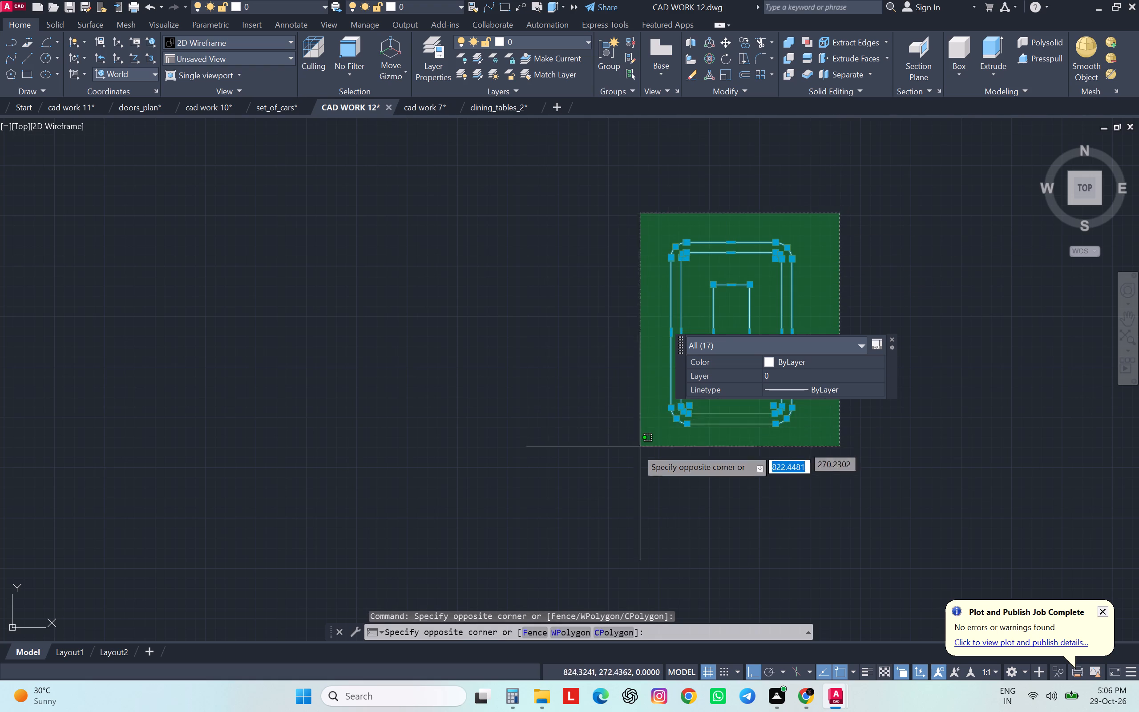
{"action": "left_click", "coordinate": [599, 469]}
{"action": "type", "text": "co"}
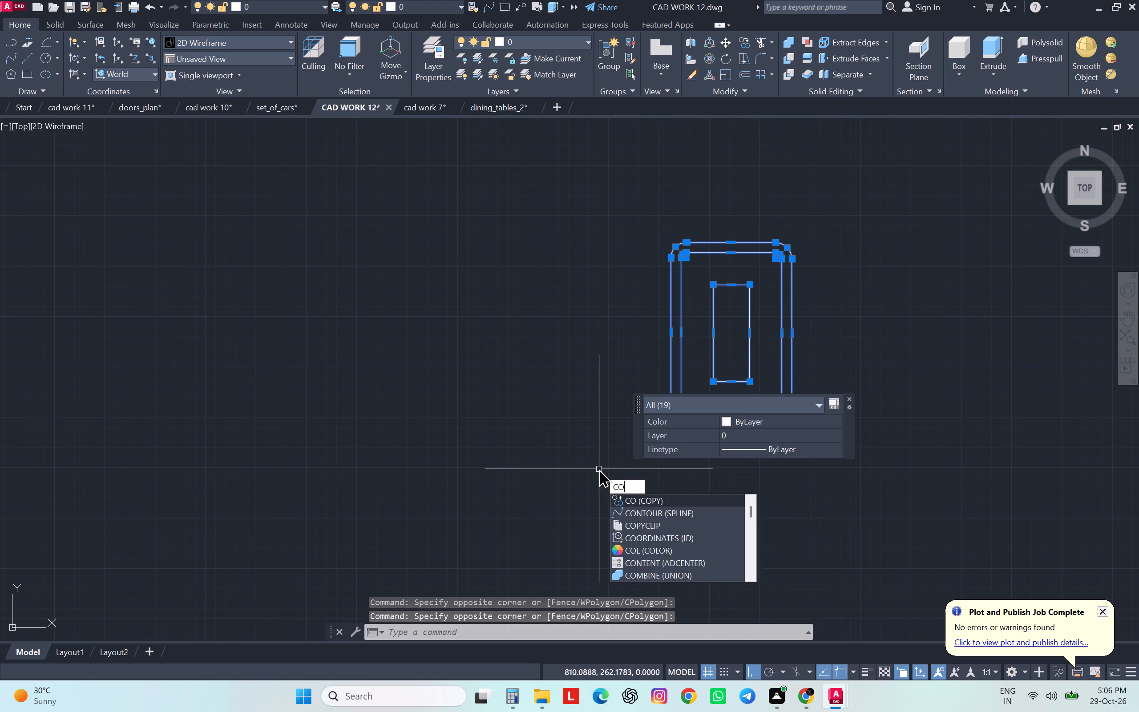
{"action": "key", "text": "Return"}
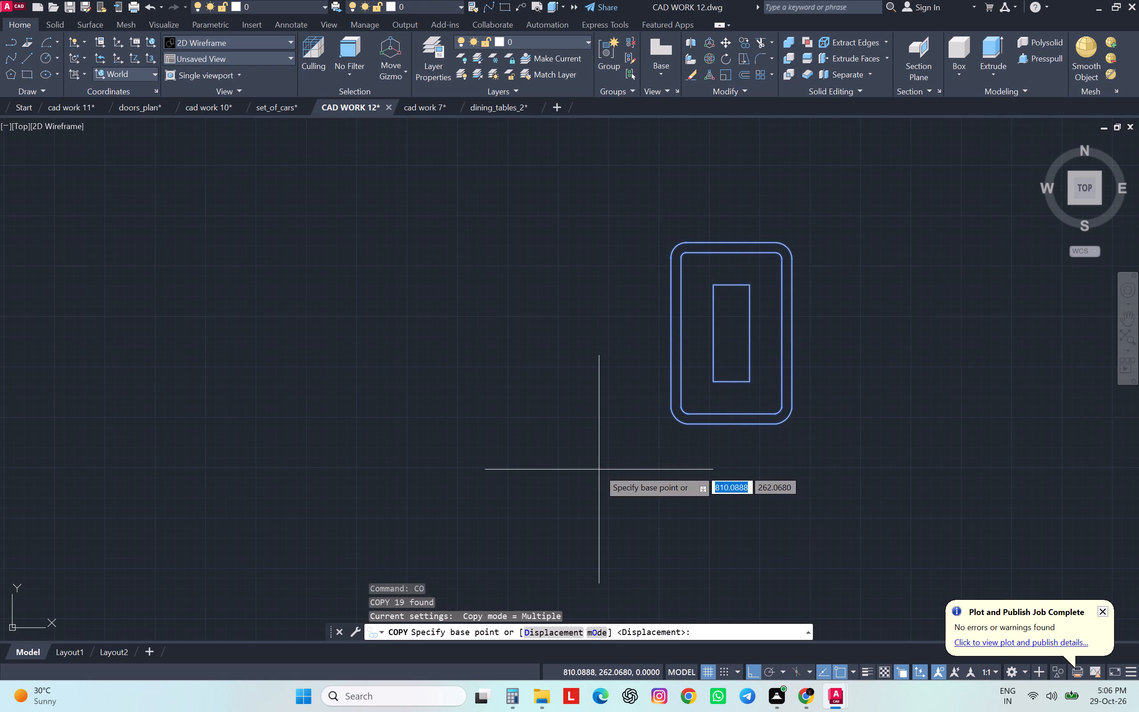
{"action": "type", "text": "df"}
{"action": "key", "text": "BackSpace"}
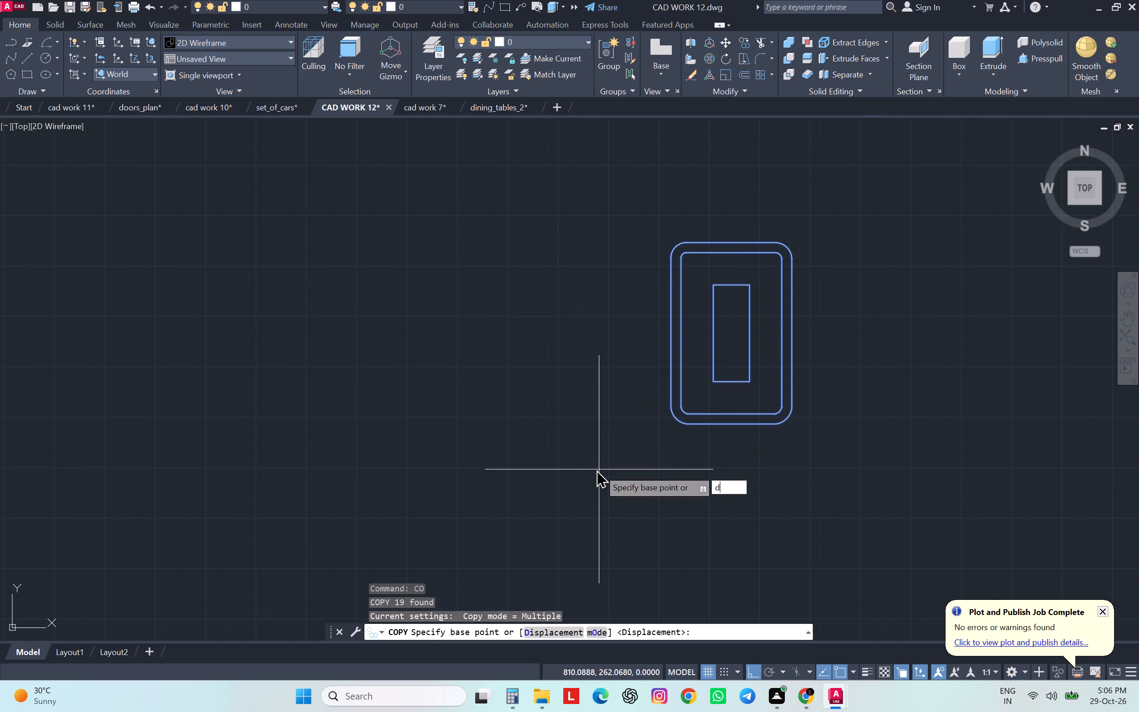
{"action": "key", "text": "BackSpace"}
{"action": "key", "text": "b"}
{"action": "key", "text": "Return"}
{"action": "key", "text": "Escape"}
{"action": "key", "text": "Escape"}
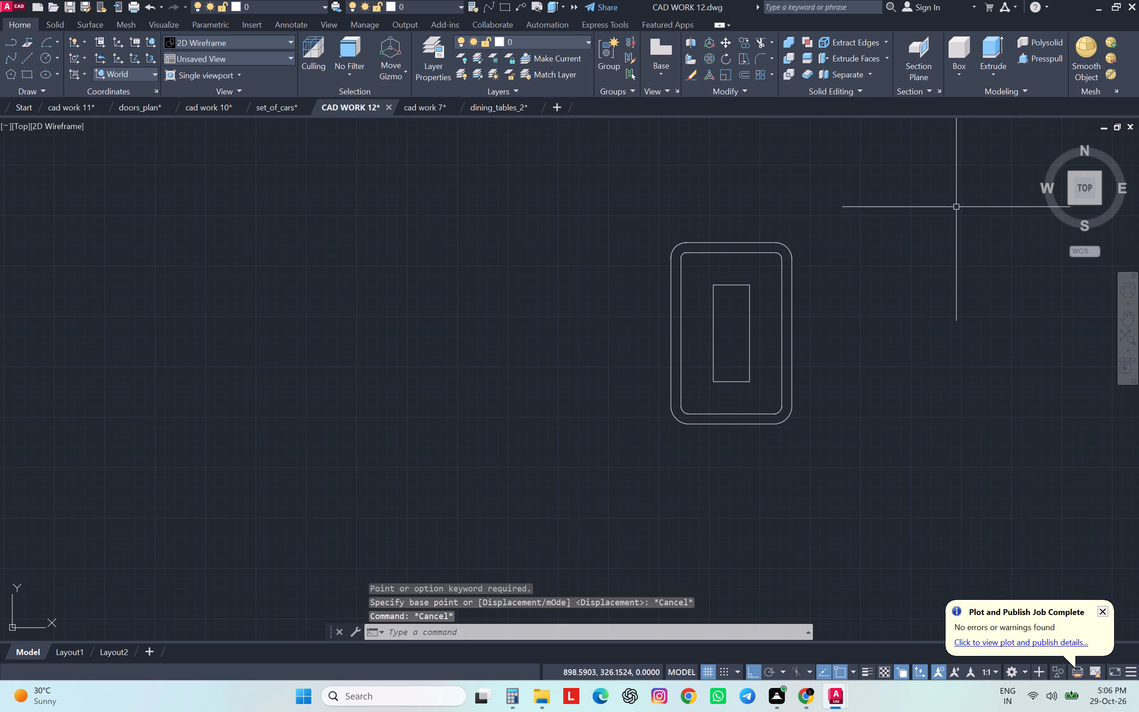
Convert both rounded outlines and the centre rectangle into a block named carp.
{"action": "left_click", "coordinate": [868, 213]}
{"action": "left_click", "coordinate": [609, 466]}
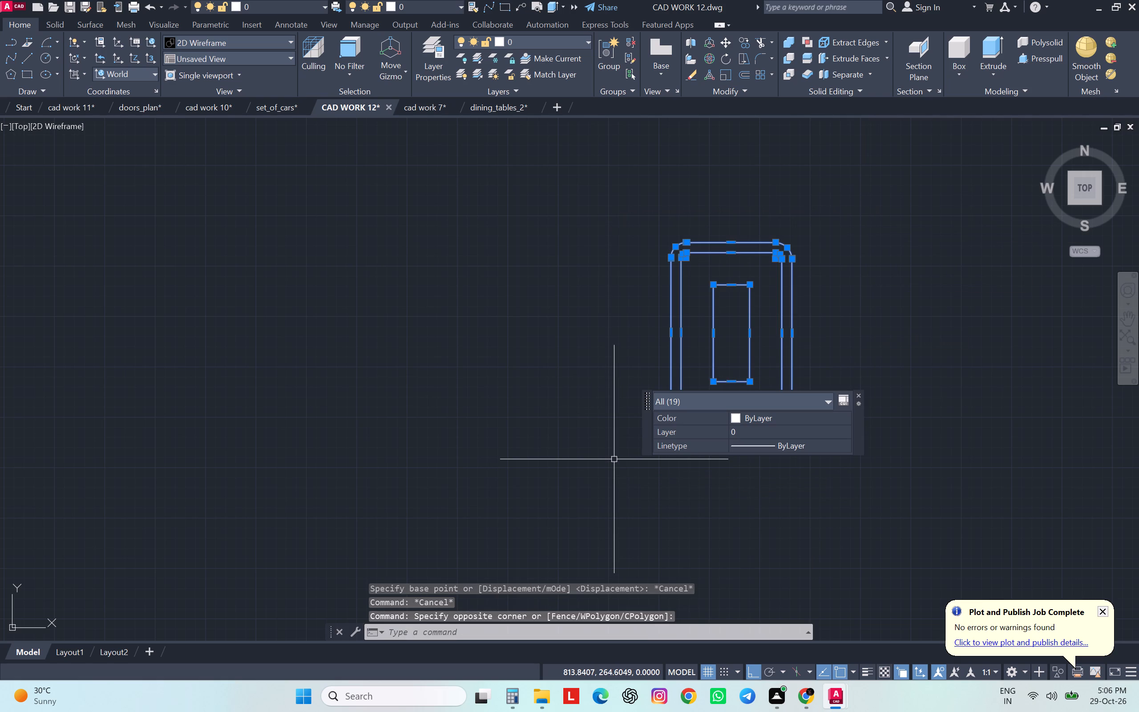
{"action": "key", "text": "b"}
{"action": "key", "text": "Return"}
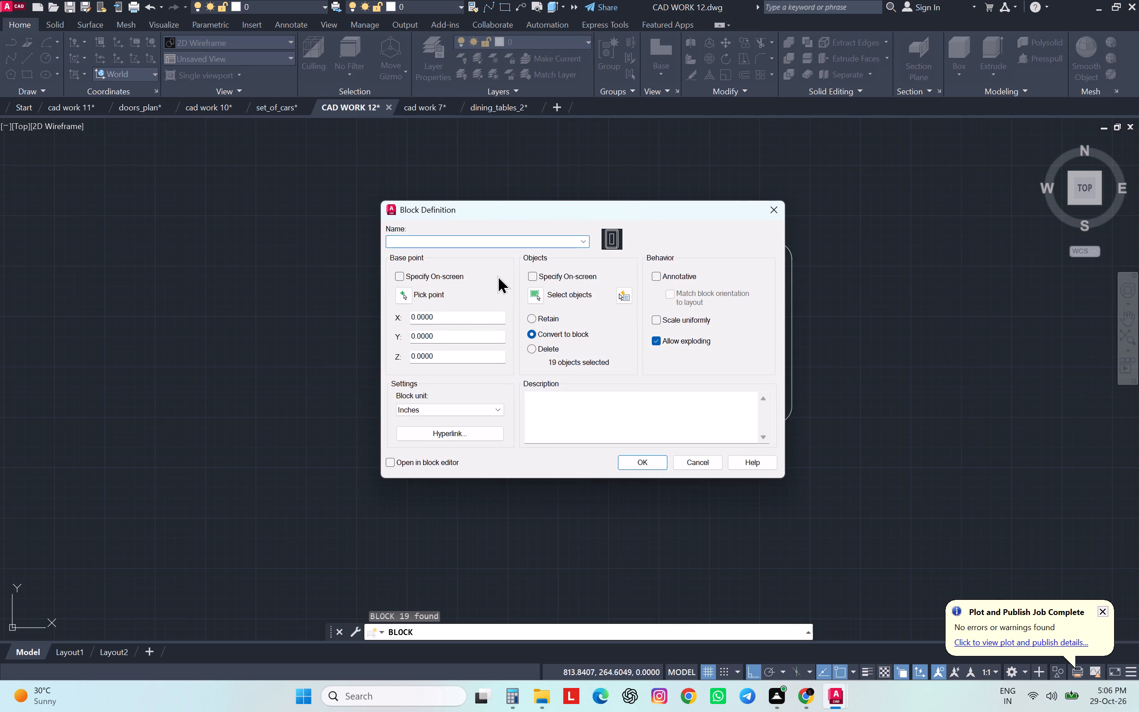
{"action": "type", "text": "carp"}
{"action": "key", "text": "Return"}
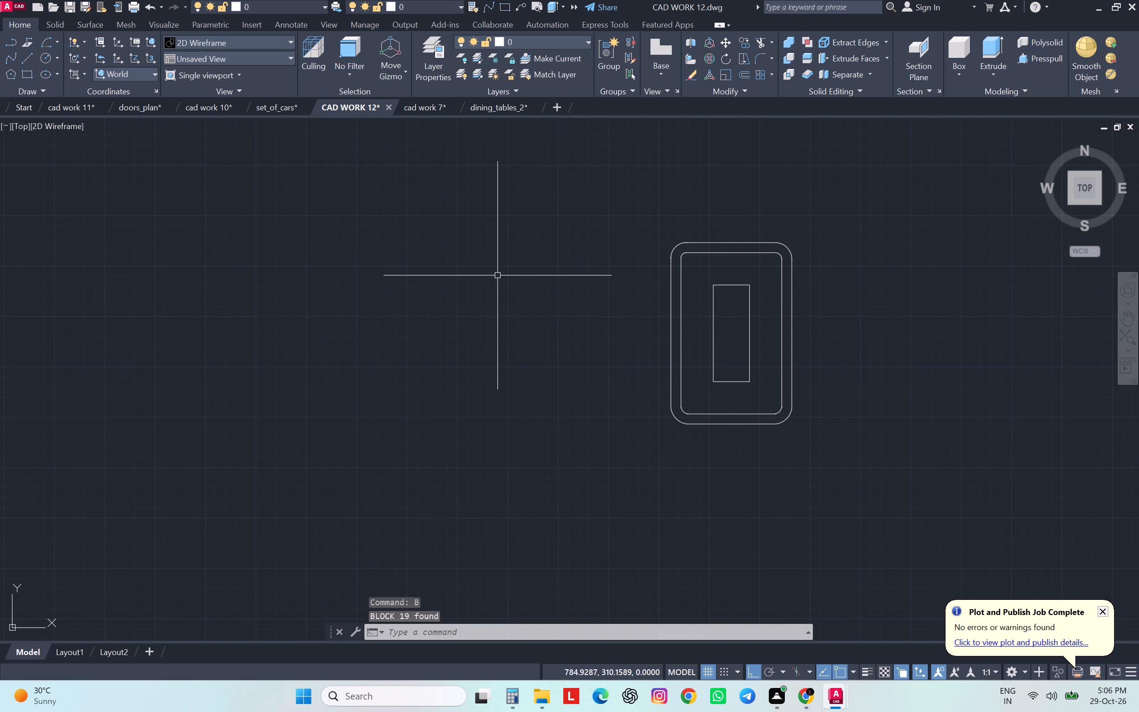
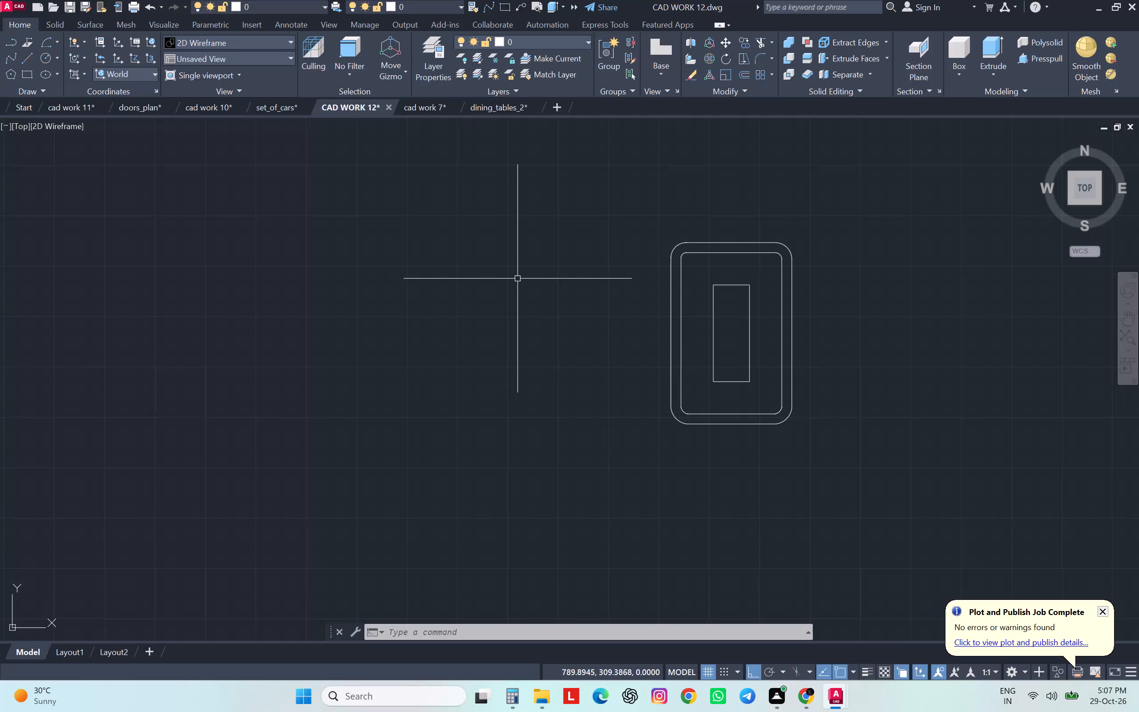
Move the carp block into the living area, just west of the sofa, with Ortho off.
{"action": "scroll", "coordinate": [634, 249], "scroll_direction": "down", "scroll_amount": 3}
{"action": "scroll", "coordinate": [634, 248], "scroll_direction": "up", "scroll_amount": 1}
{"action": "scroll", "coordinate": [634, 248], "scroll_direction": "down", "scroll_amount": 1}
{"action": "scroll", "coordinate": [634, 248], "scroll_direction": "up", "scroll_amount": 2}
{"action": "left_click", "coordinate": [711, 232]}
{"action": "left_click", "coordinate": [631, 344]}
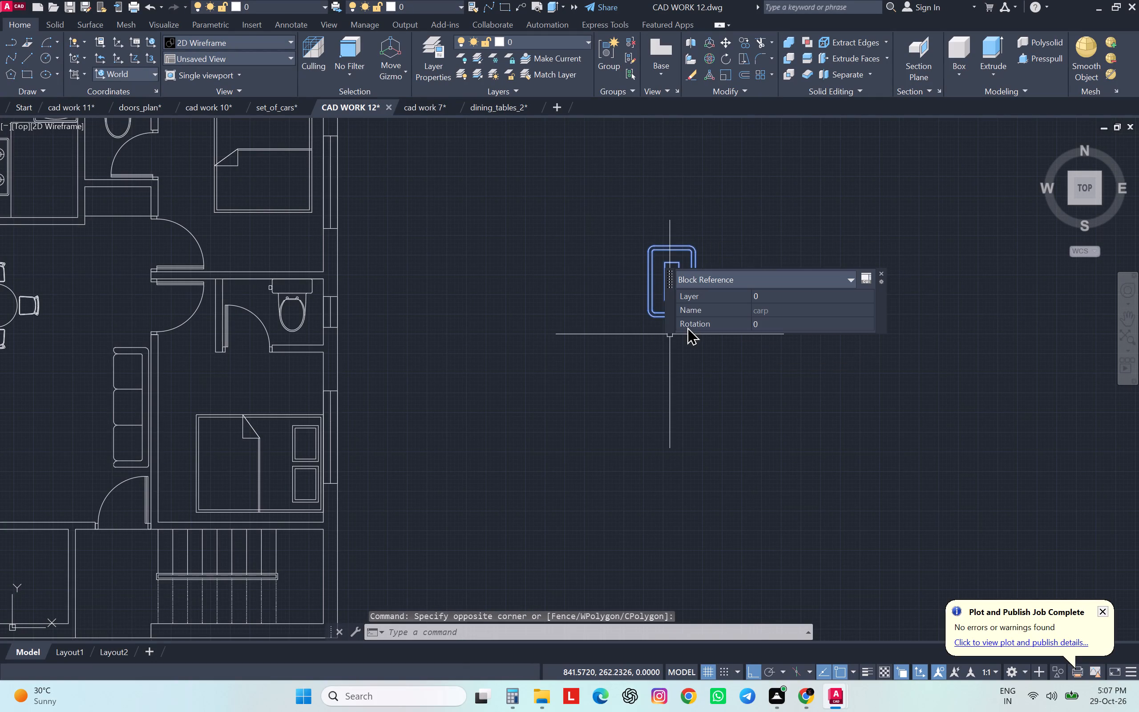
{"action": "type", "text": "m"}
{"action": "key", "text": "space"}
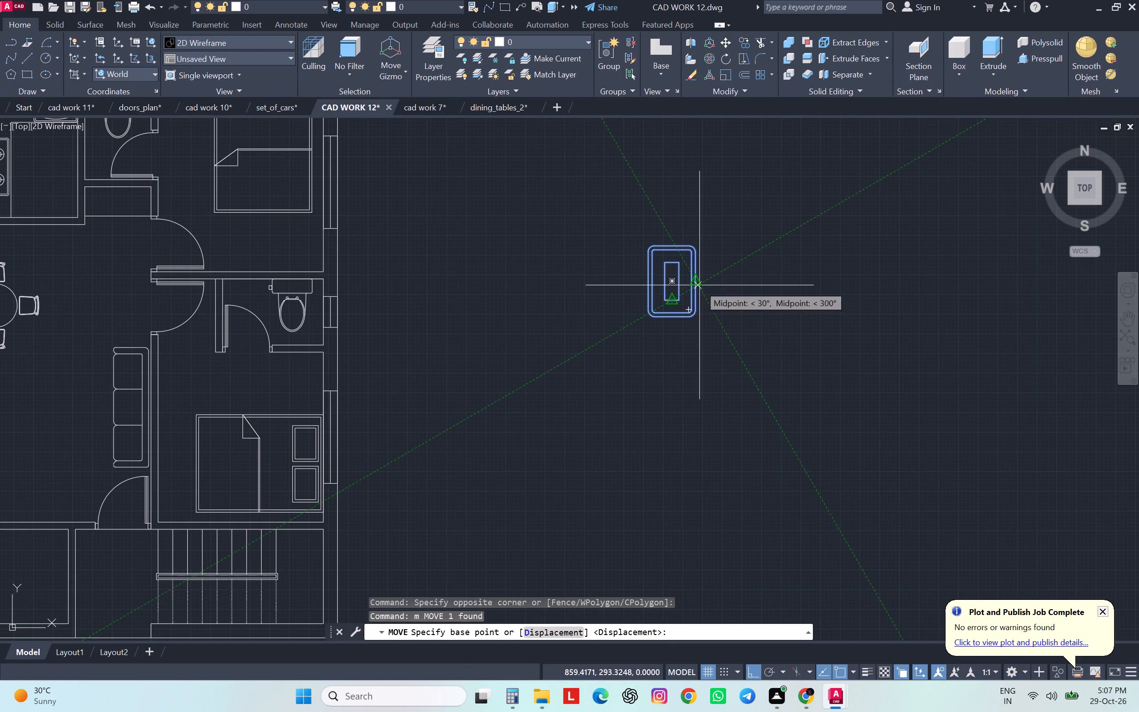
{"action": "left_click", "coordinate": [699, 285]}
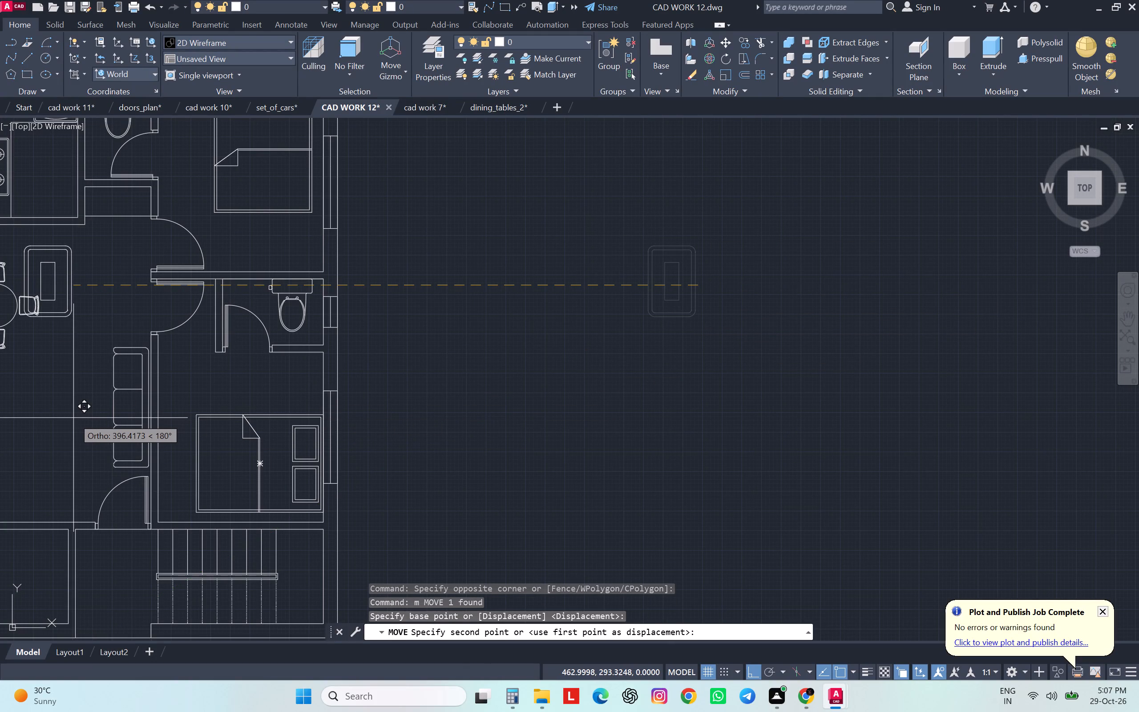
{"action": "key", "text": "F8"}
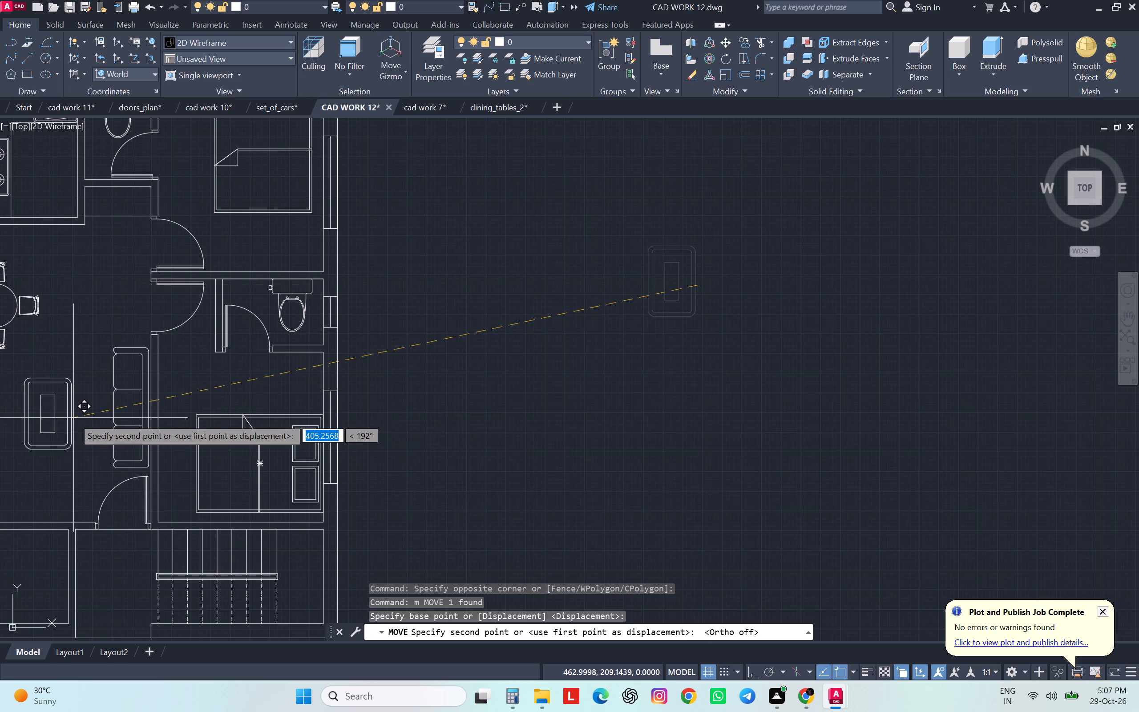
{"action": "left_click", "coordinate": [97, 413]}
{"action": "key", "text": "Escape"}
{"action": "key", "text": "Escape"}
Extend the Puja room's east and west inner wall lines up to the living-room wall line.
{"action": "scroll", "coordinate": [642, 363], "scroll_direction": "down", "scroll_amount": 3}
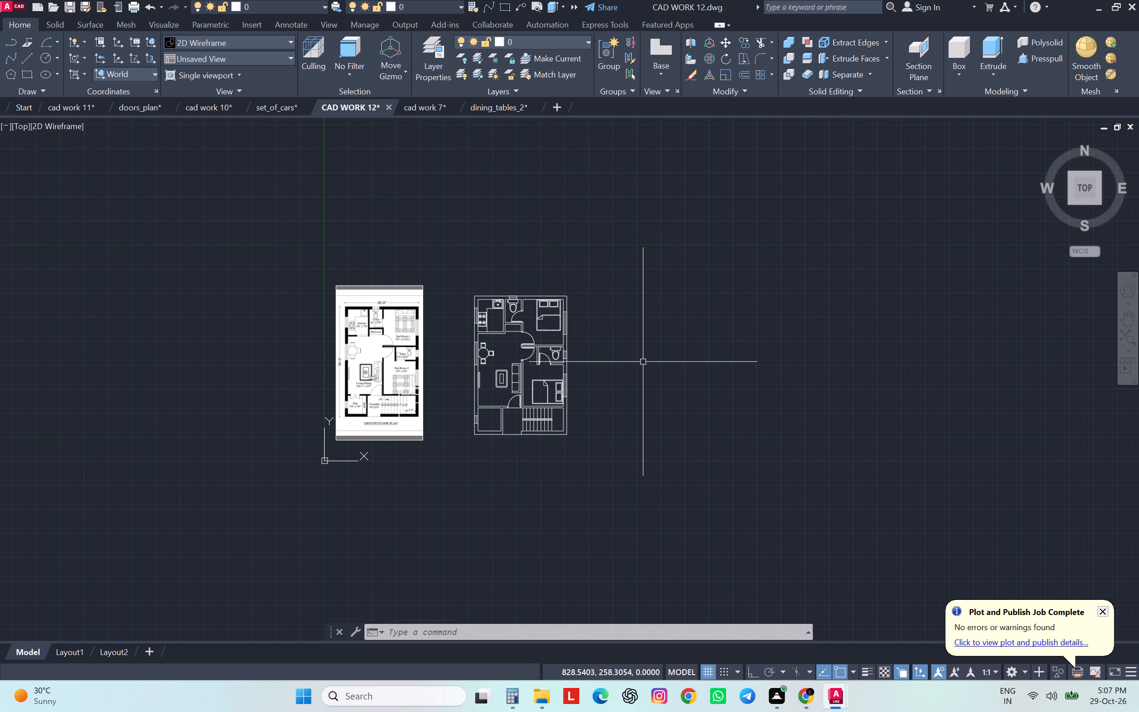
{"action": "scroll", "coordinate": [537, 426], "scroll_direction": "up", "scroll_amount": 7}
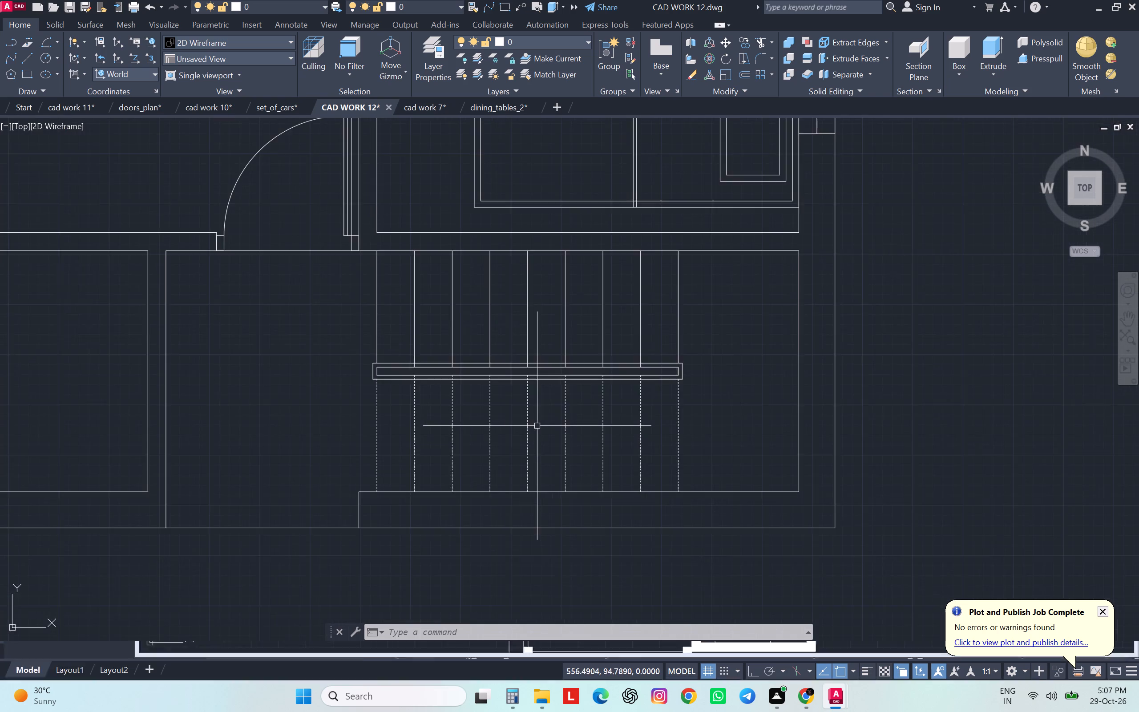
{"action": "scroll", "coordinate": [537, 426], "scroll_direction": "down", "scroll_amount": 3}
{"action": "middle_click_drag", "start_coordinate": [524, 445], "coordinate": [678, 441]}
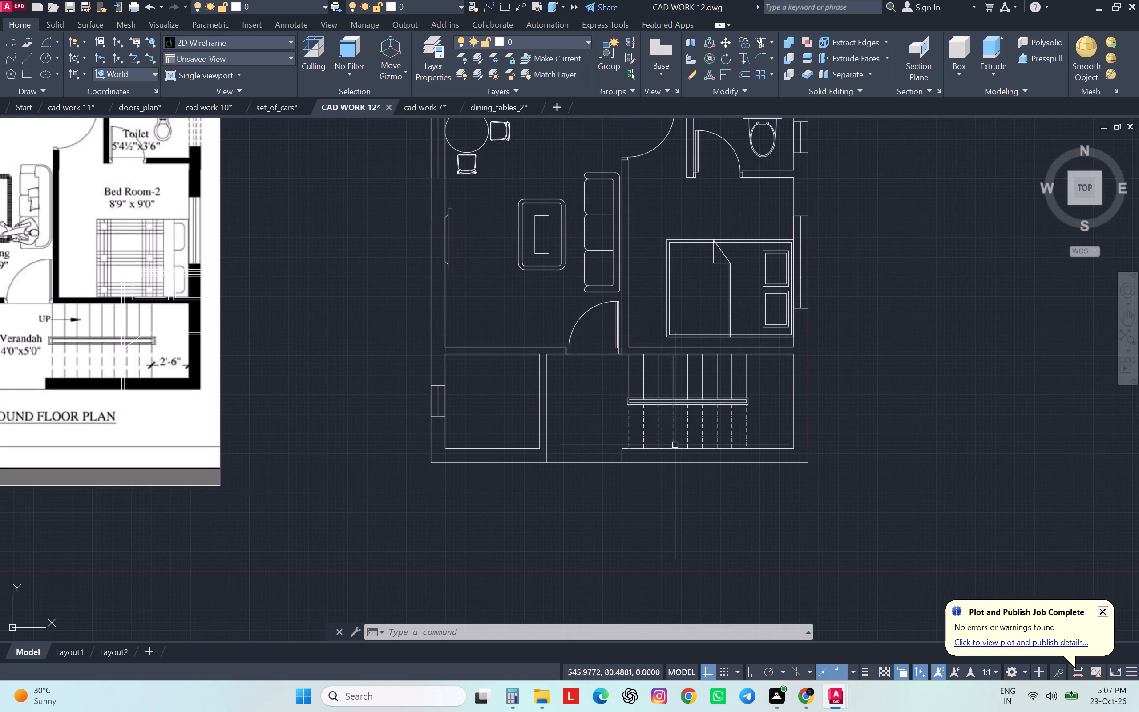
{"action": "middle_click_drag", "start_coordinate": [675, 445], "coordinate": [786, 446]}
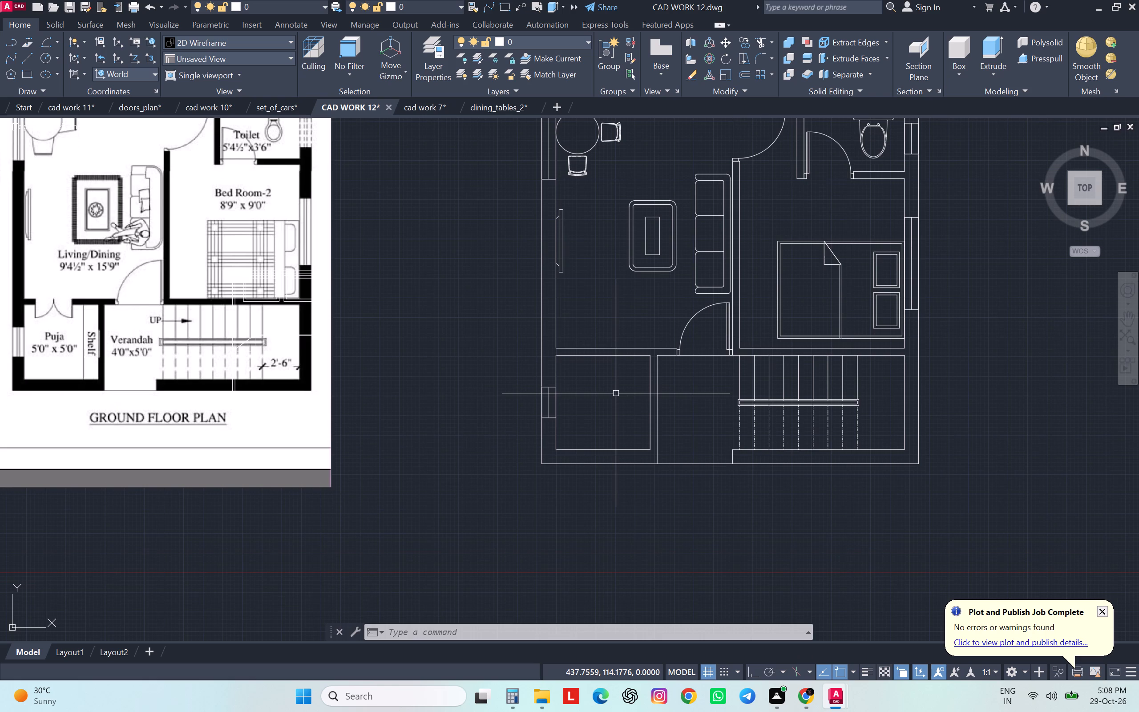
{"action": "type", "text": "ex"}
{"action": "key", "text": "space"}
{"action": "left_click", "coordinate": [649, 378]}
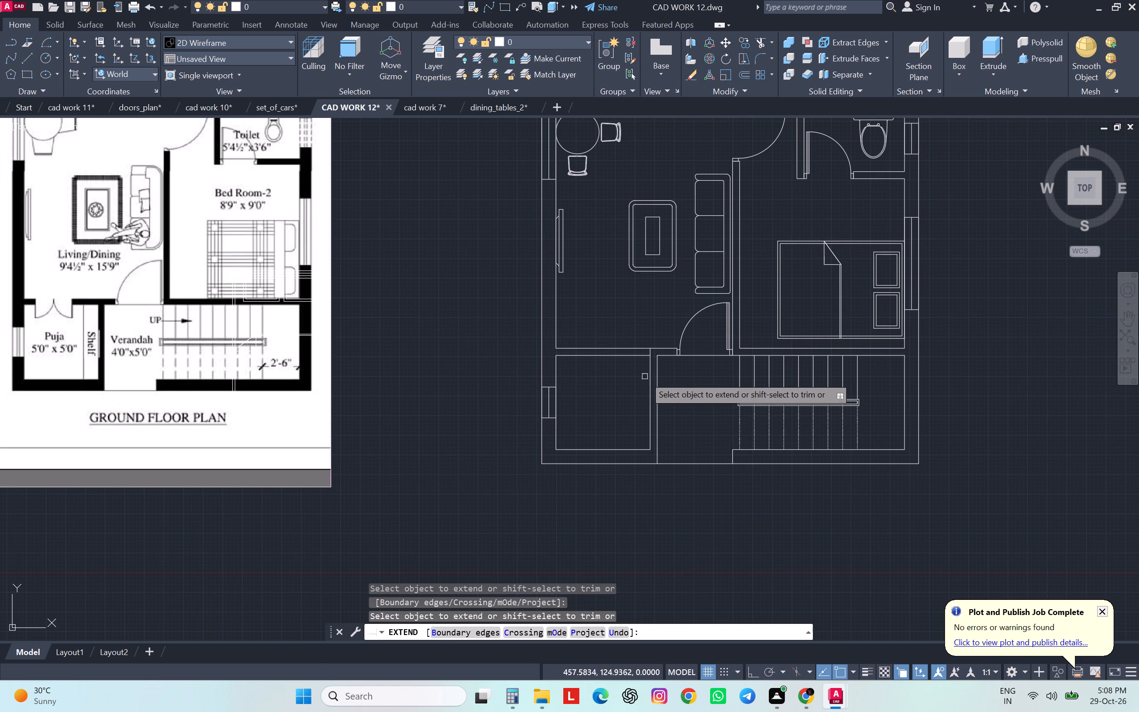
{"action": "left_click", "coordinate": [556, 375]}
{"action": "key", "text": "Escape"}
{"action": "key", "text": "Escape"}
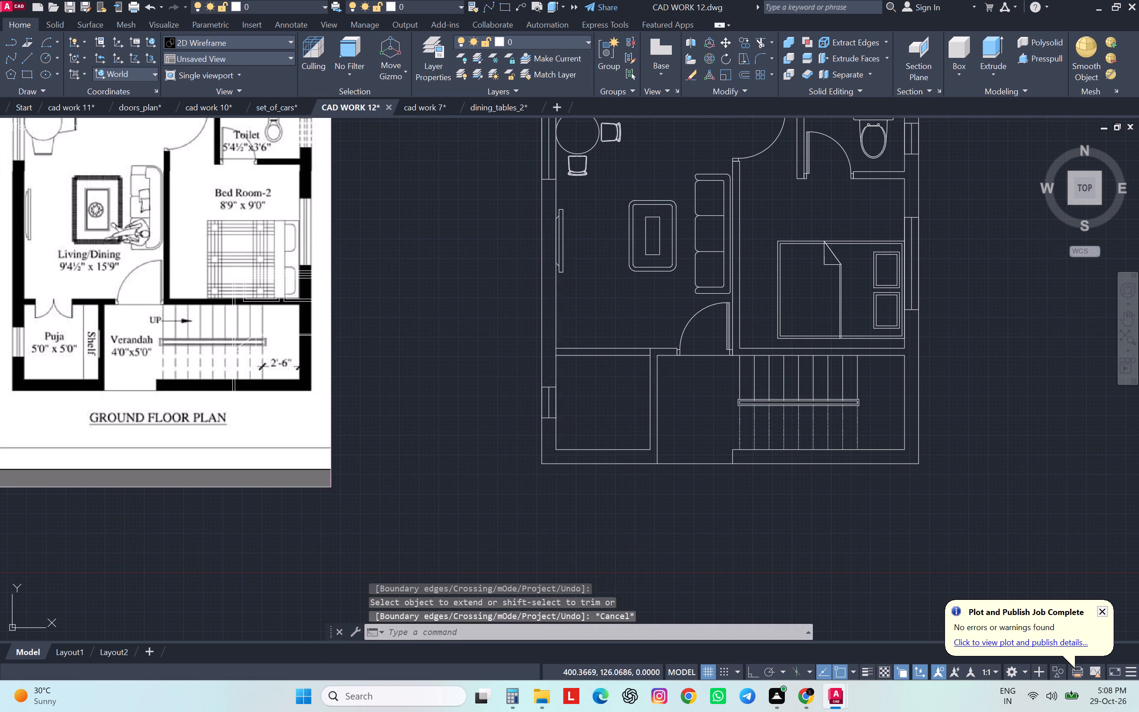
{"action": "key", "text": "Escape"}
{"action": "key", "text": "Escape"}
{"action": "key", "text": "Escape"}
{"action": "key", "text": "Escape"}
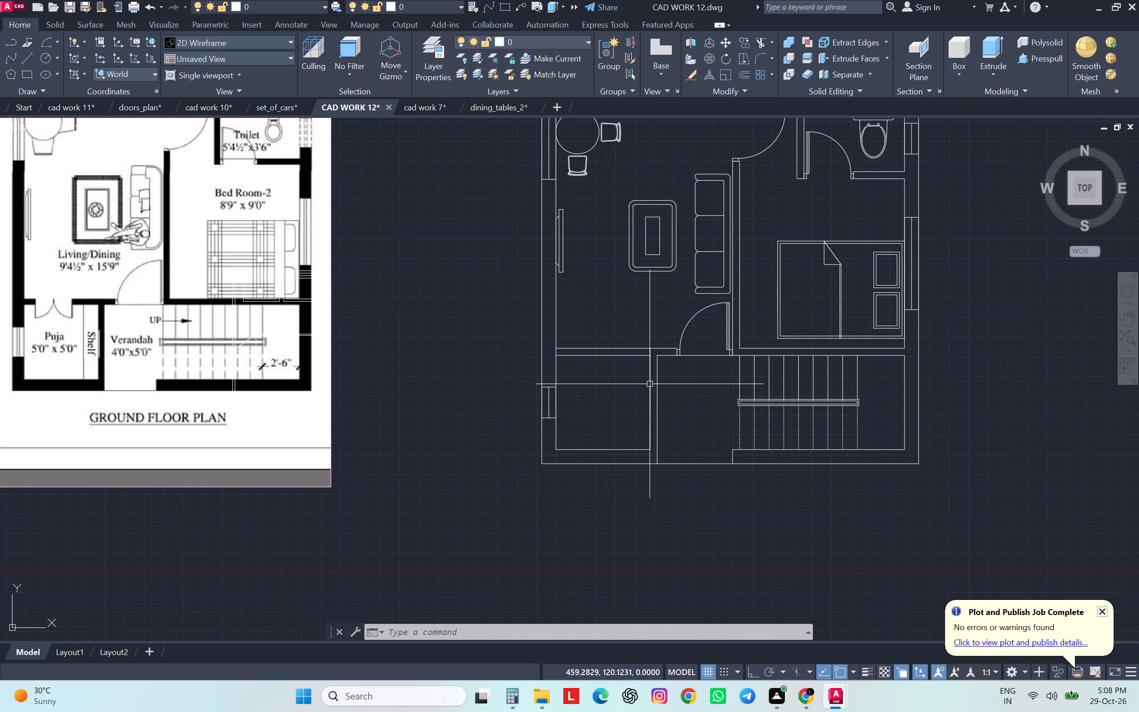
Switch to Chrome and convert 45 cm and 50 cm to inches in the length converter.
{"action": "left_click", "coordinate": [801, 698]}
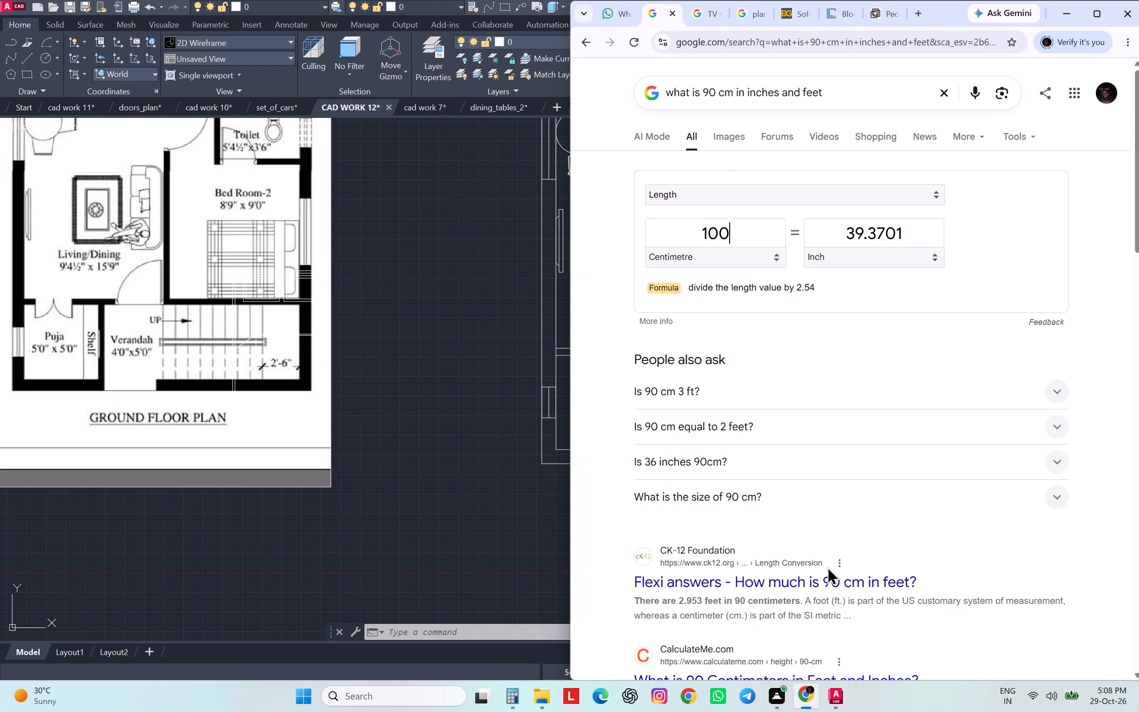
{"action": "left_click_drag", "start_coordinate": [760, 235], "coordinate": [678, 249]}
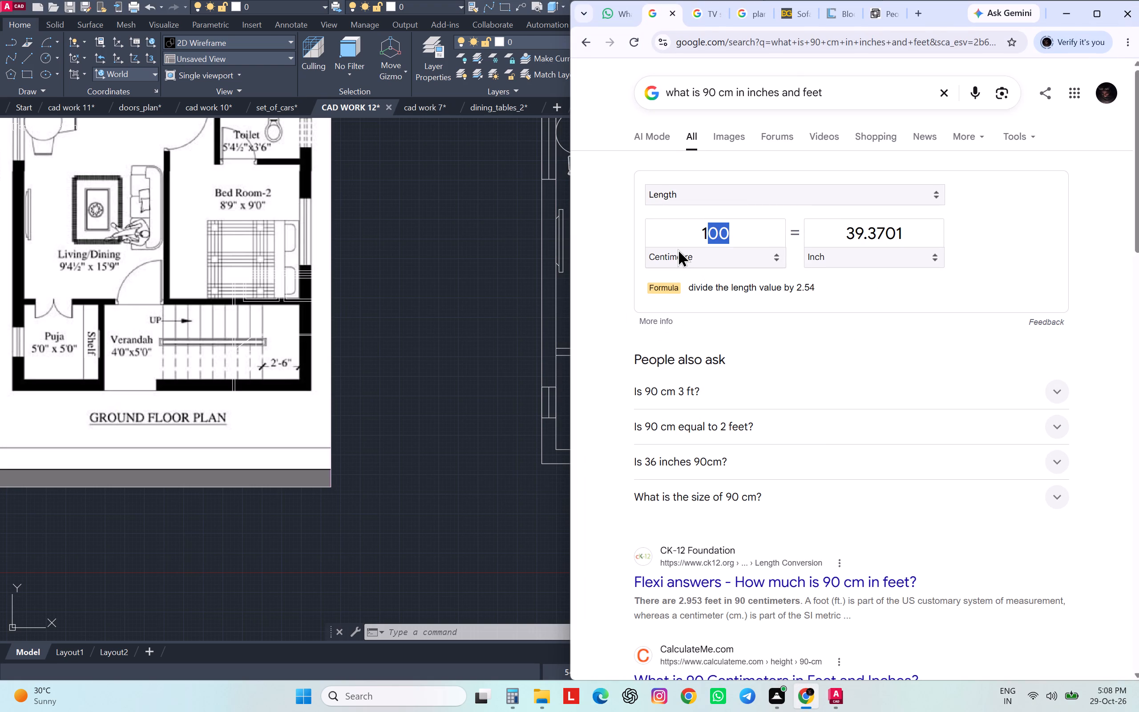
{"action": "type", "text": "45"}
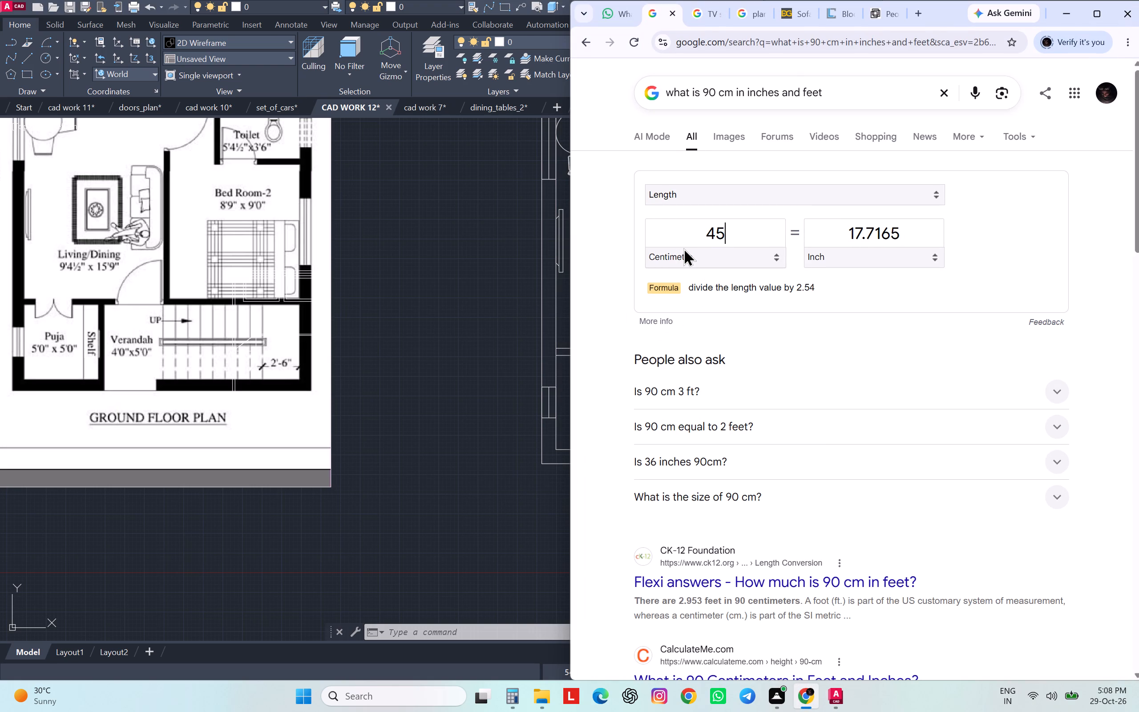
{"action": "key", "text": "BackSpace"}
{"action": "key", "text": "BackSpace"}
{"action": "type", "text": "50"}
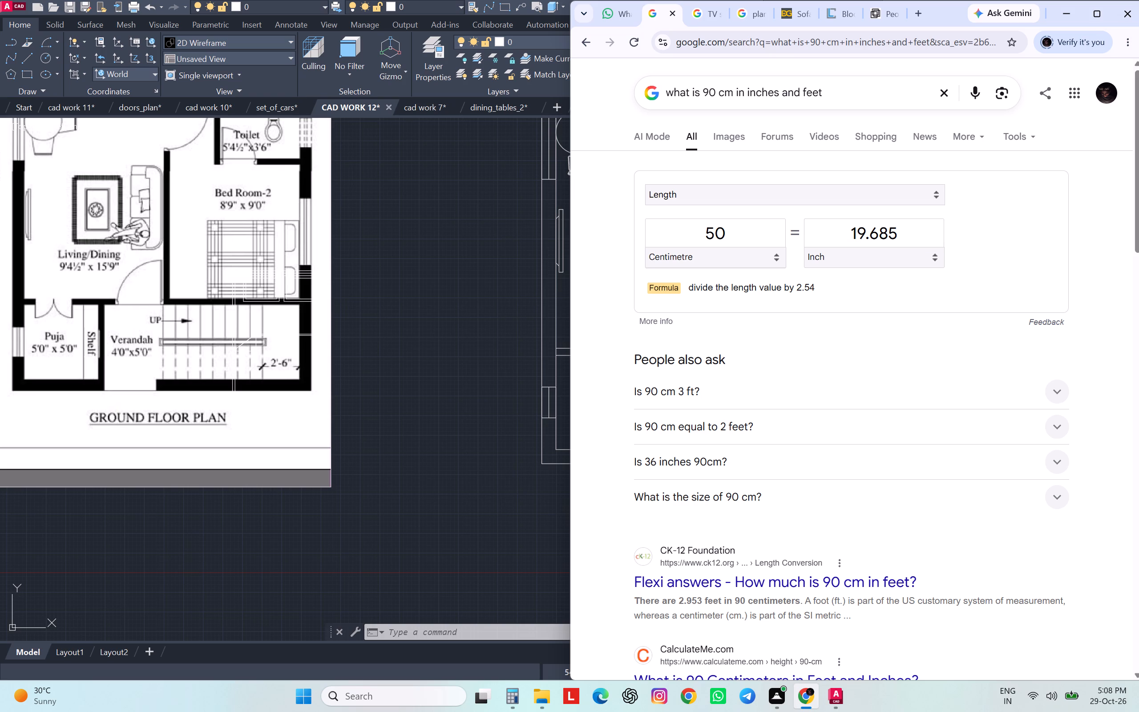
{"action": "left_click", "coordinate": [1062, 6]}
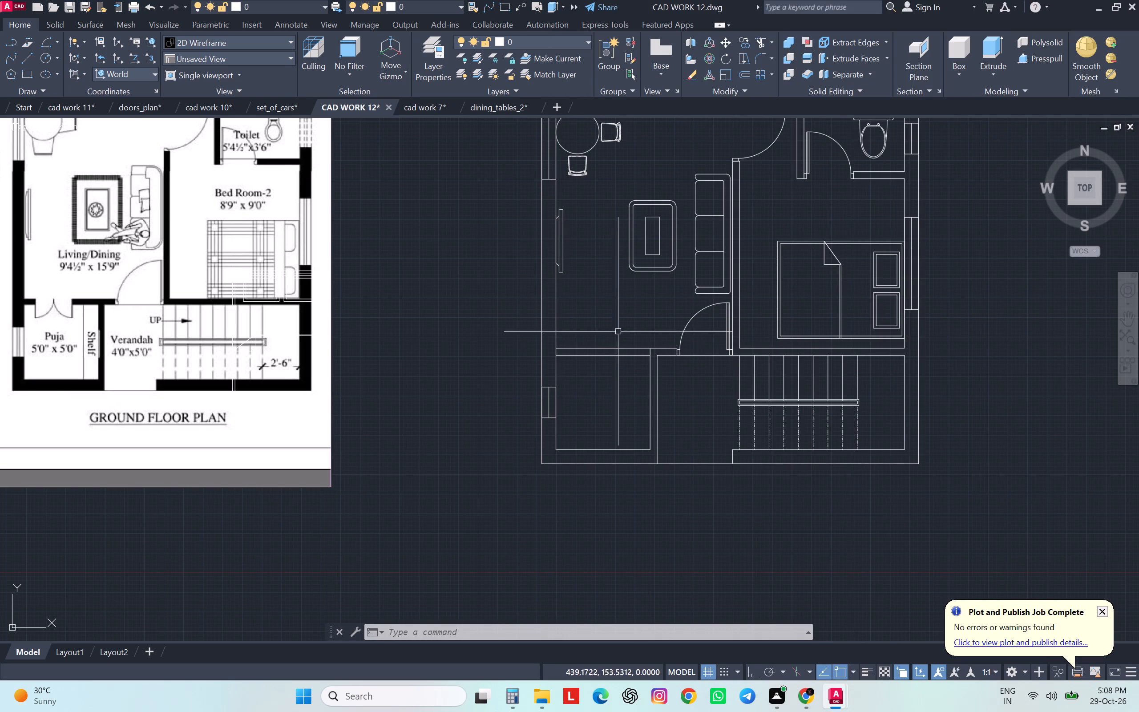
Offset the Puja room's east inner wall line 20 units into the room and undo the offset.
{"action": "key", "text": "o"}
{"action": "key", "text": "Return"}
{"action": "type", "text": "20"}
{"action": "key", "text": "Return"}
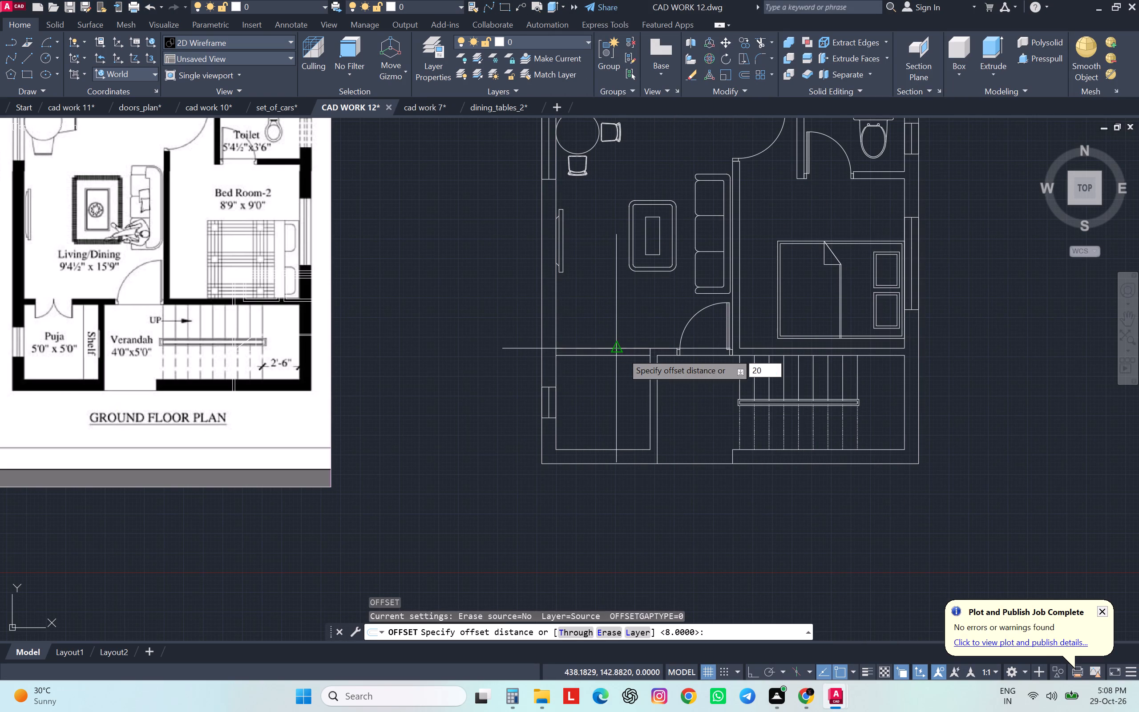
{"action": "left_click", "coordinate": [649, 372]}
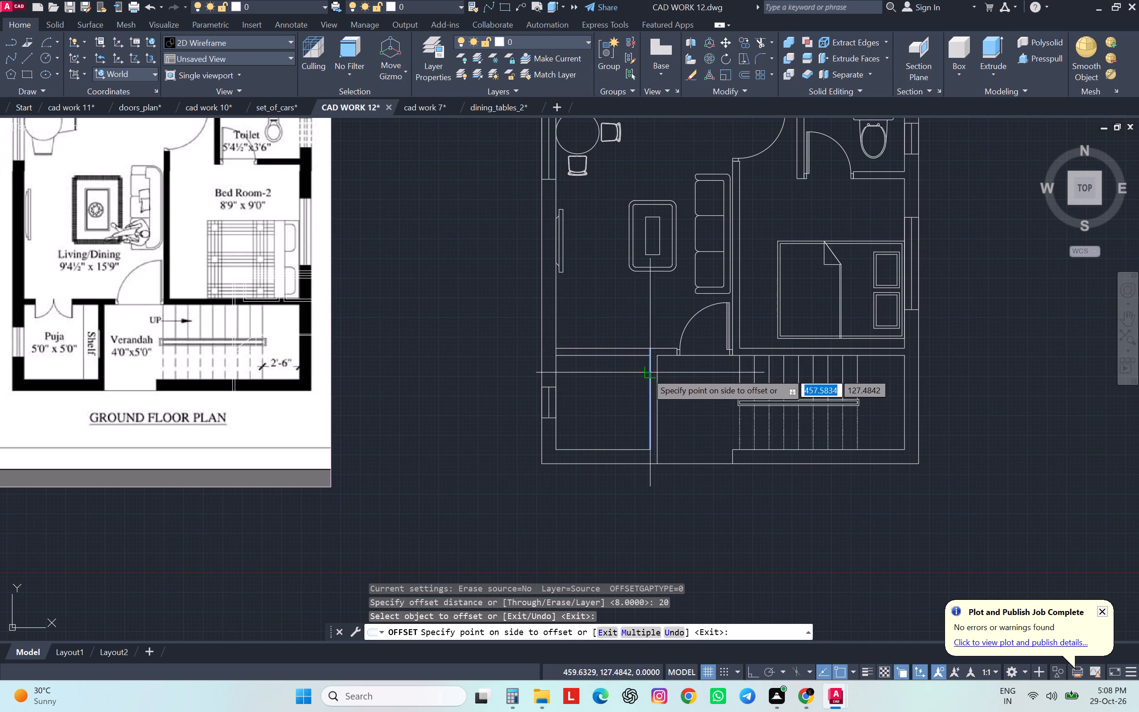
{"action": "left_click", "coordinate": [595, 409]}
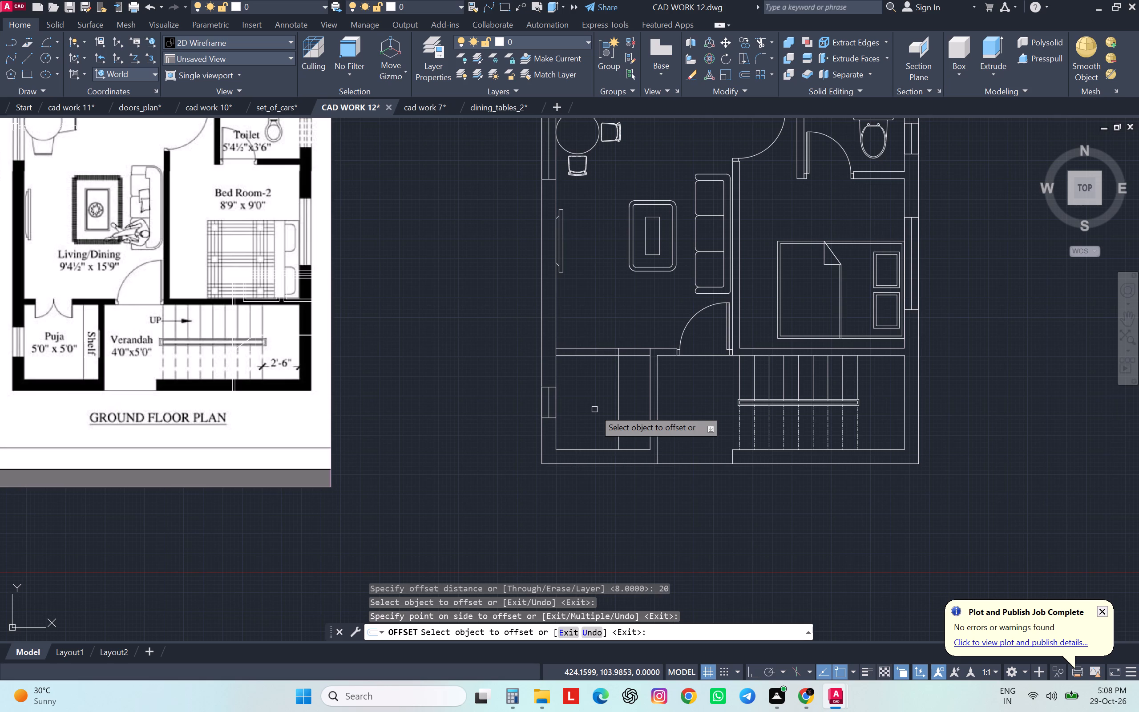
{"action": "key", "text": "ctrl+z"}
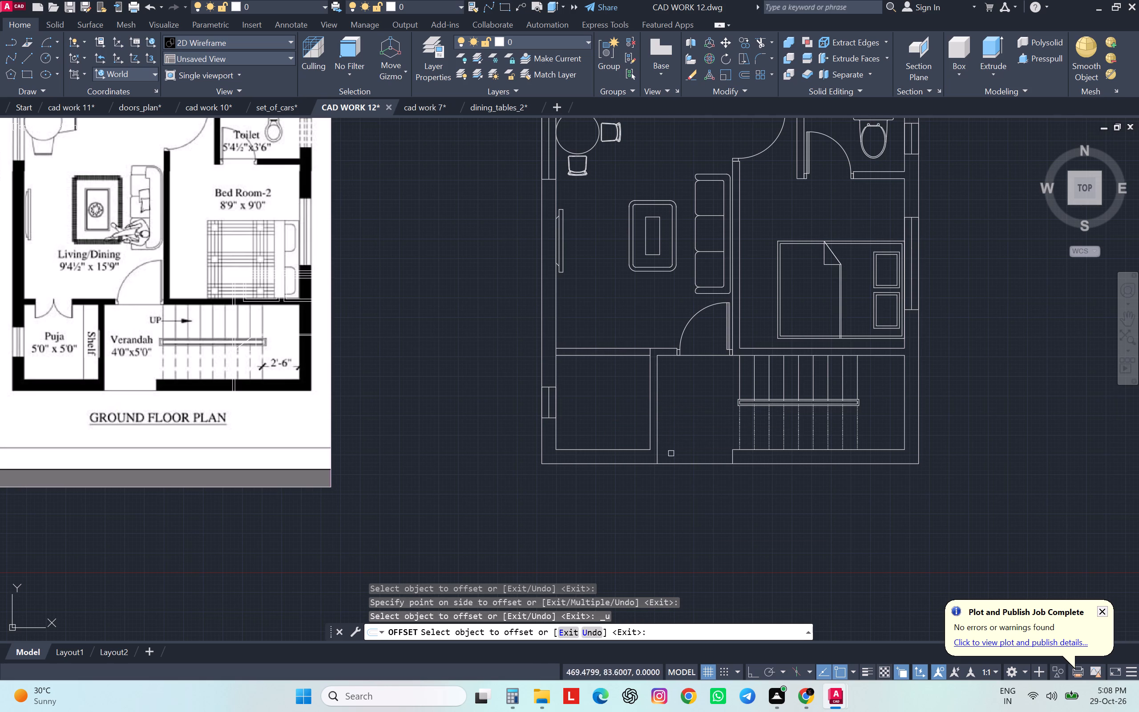
Switch to Chrome and convert 45 cm to inches in the length converter.
{"action": "left_click", "coordinate": [820, 632]}
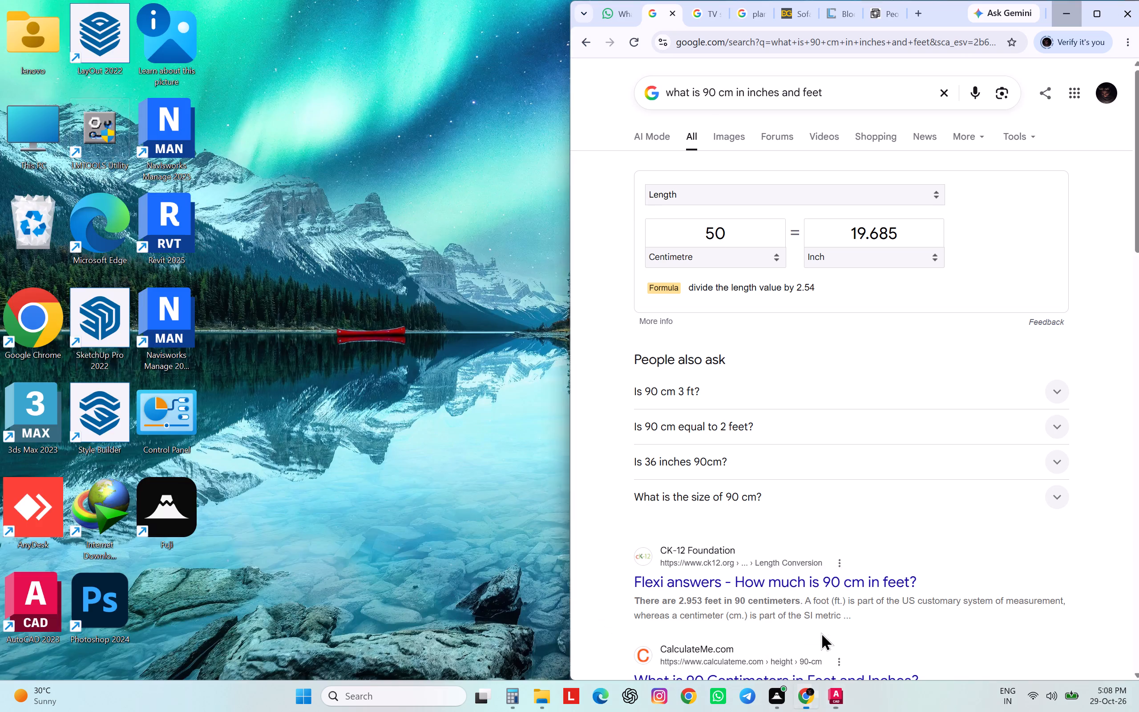
{"action": "key", "text": "4"}
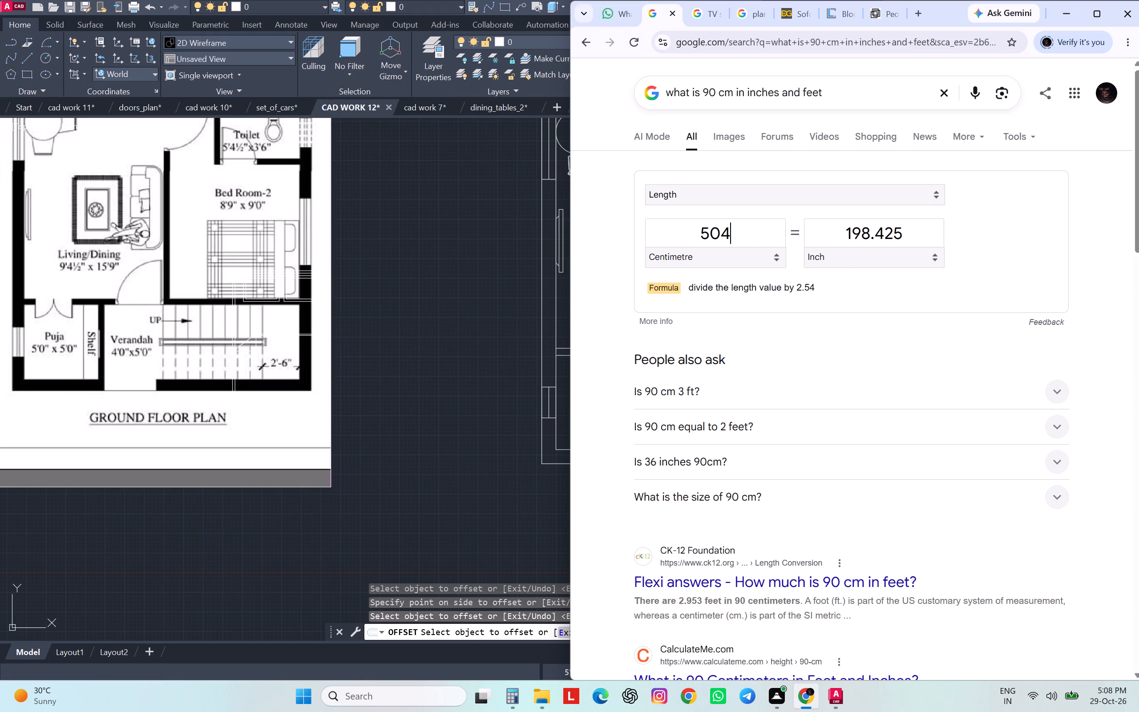
{"action": "key", "text": "BackSpace"}
{"action": "key", "text": "BackSpace"}
{"action": "key", "text": "BackSpace"}
{"action": "key", "text": "BackSpace"}
{"action": "type", "text": "45"}
{"action": "left_click", "coordinate": [1070, 3]}
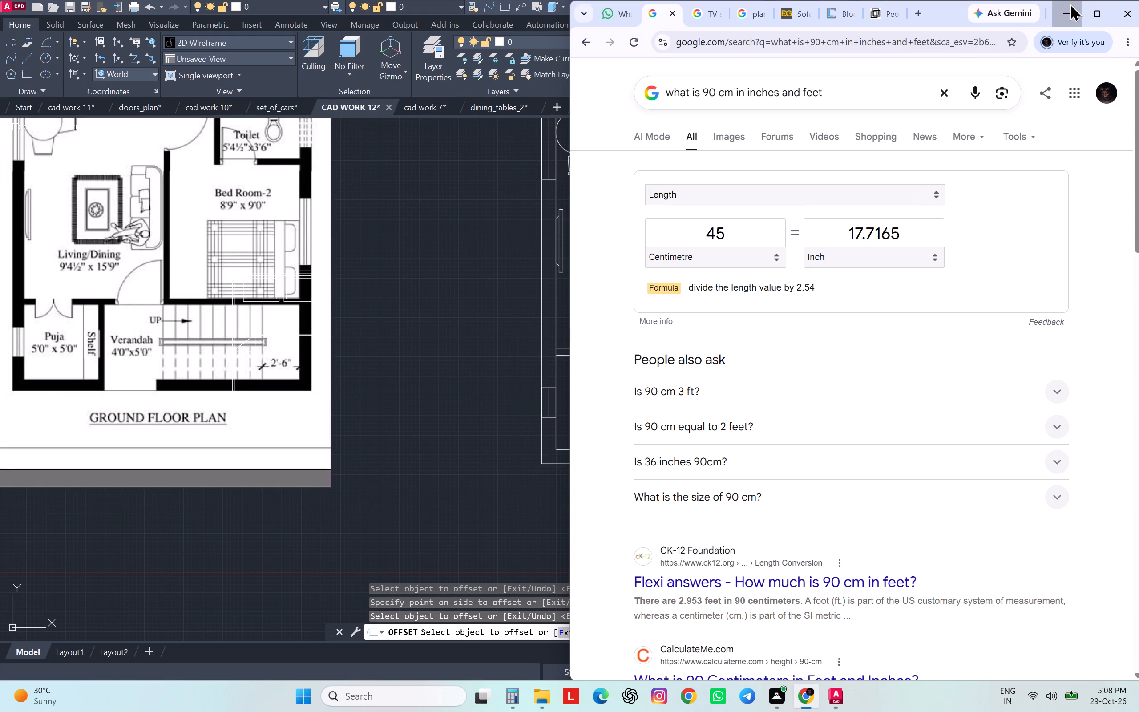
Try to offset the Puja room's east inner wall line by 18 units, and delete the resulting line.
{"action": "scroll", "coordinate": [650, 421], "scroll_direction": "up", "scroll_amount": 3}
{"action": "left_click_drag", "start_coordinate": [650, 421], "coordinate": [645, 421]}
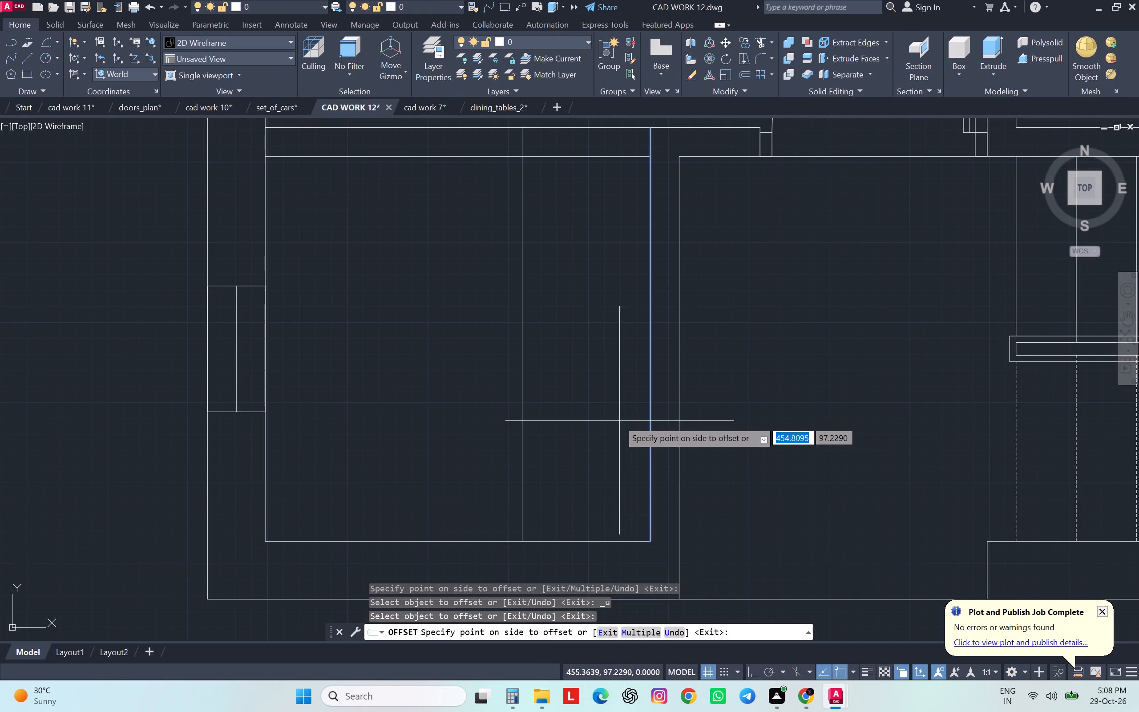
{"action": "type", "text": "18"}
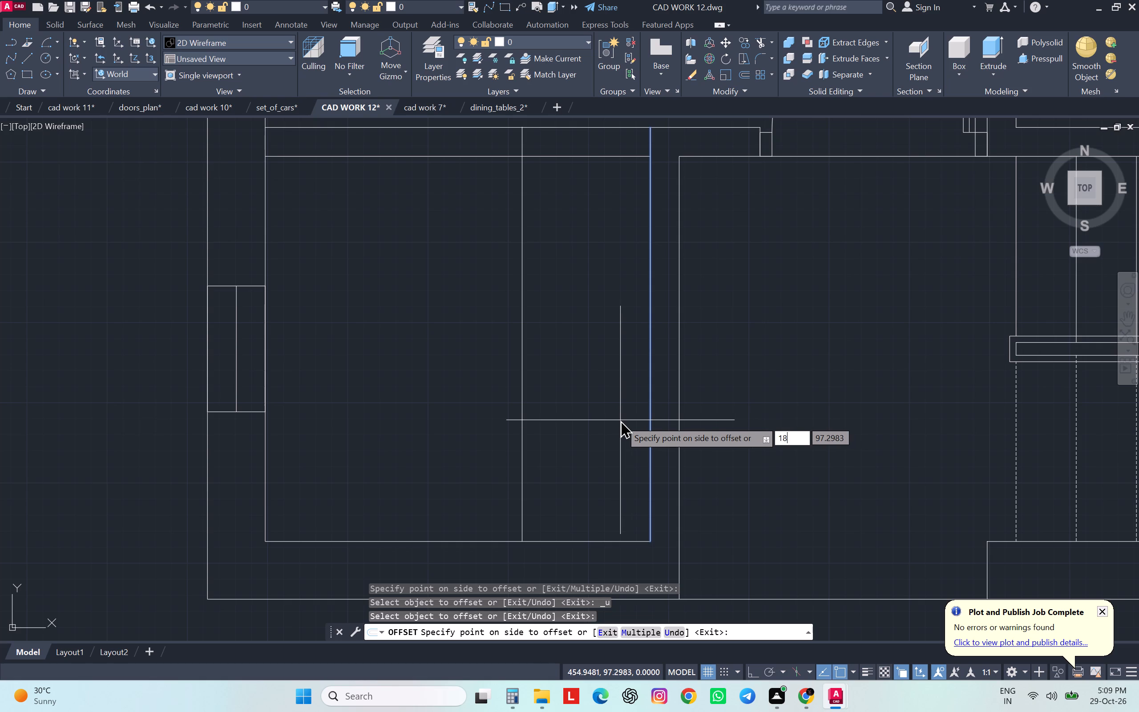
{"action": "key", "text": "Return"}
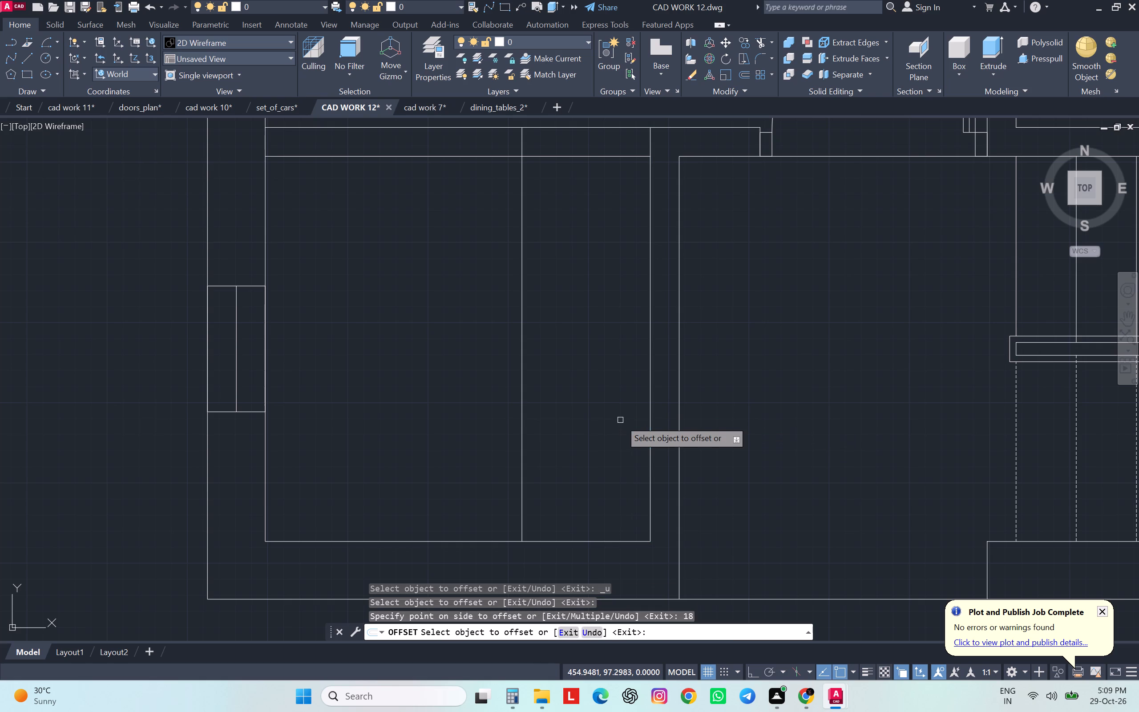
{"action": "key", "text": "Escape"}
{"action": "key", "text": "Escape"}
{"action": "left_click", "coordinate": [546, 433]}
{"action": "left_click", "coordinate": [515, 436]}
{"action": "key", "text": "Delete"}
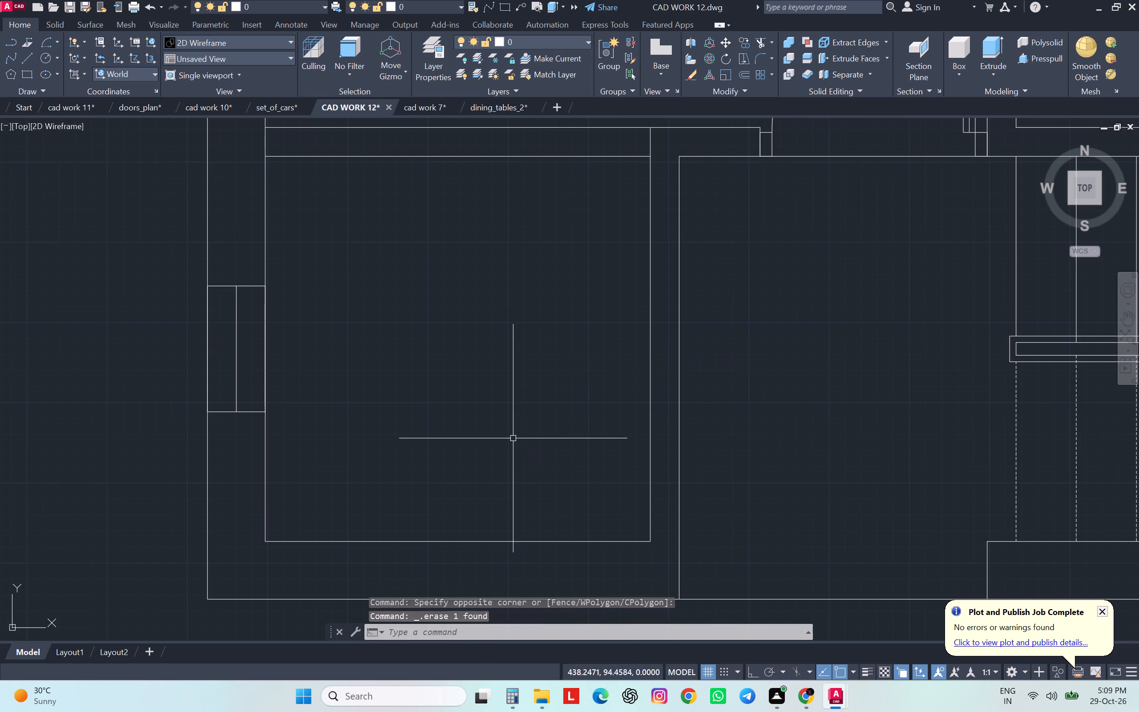
Offset the Puja room's east inner wall line 18 units into the room for the shelf edge.
{"action": "key", "text": "o"}
{"action": "key", "text": "Return"}
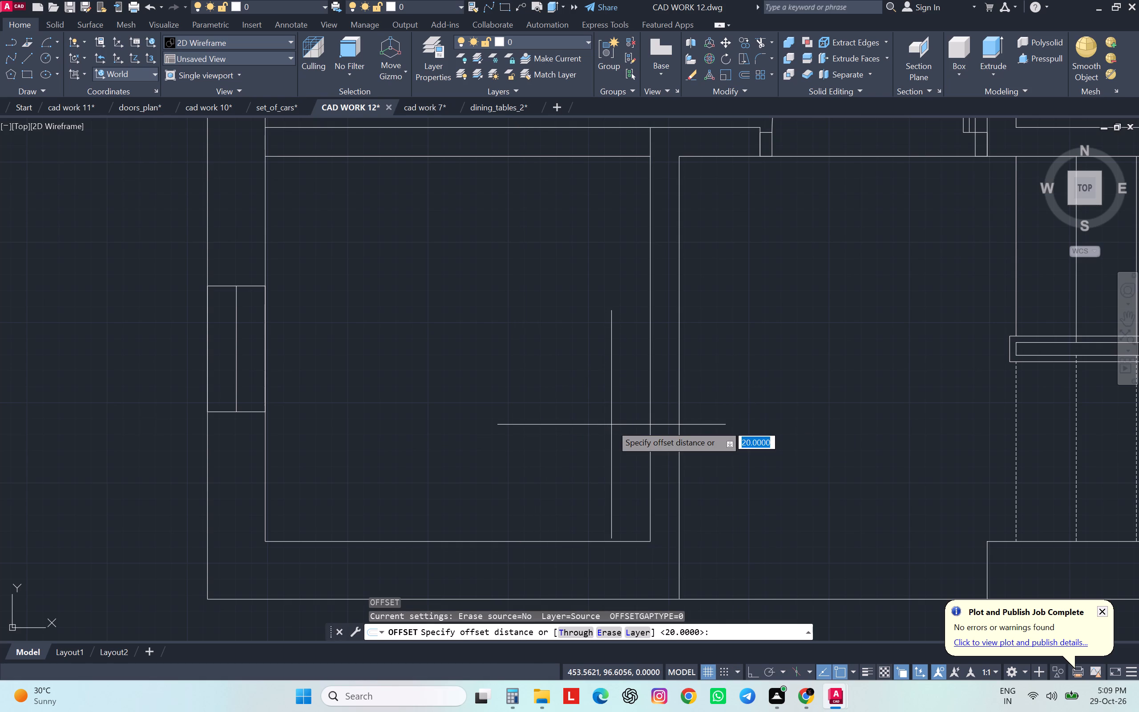
{"action": "type", "text": "18"}
{"action": "key", "text": "Return"}
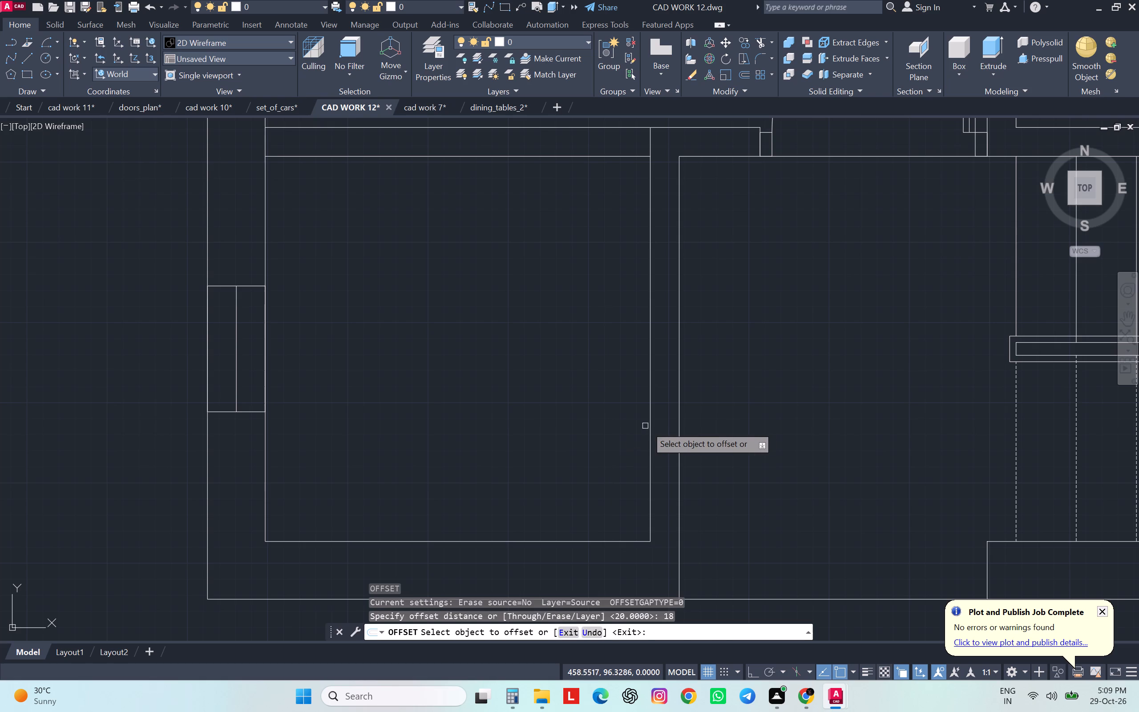
{"action": "left_click", "coordinate": [650, 425]}
{"action": "left_click", "coordinate": [625, 443]}
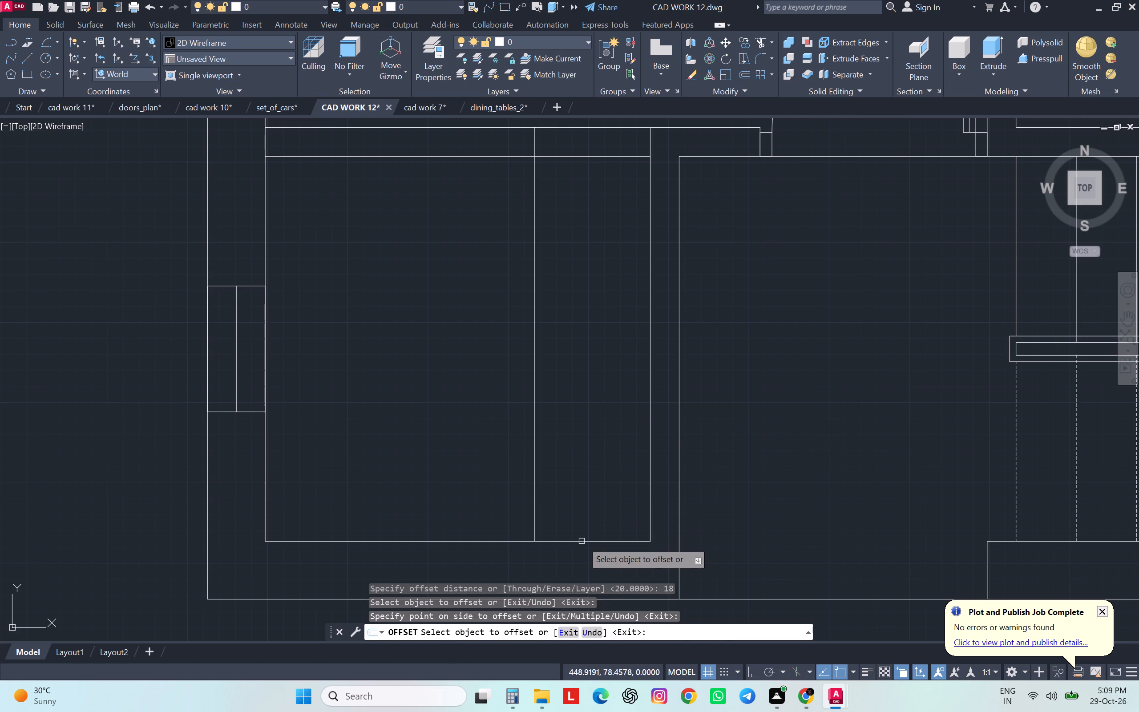
{"action": "left_click", "coordinate": [582, 541]}
{"action": "key", "text": "Escape"}
Measure the distance from the shelf line to the Puja room's west wall using an aligned dimension.
{"action": "scroll", "coordinate": [582, 538], "scroll_direction": "down", "scroll_amount": 1}
{"action": "middle_click_drag", "start_coordinate": [521, 451], "coordinate": [642, 452]}
{"action": "type", "text": "da"}
{"action": "key", "text": "space"}
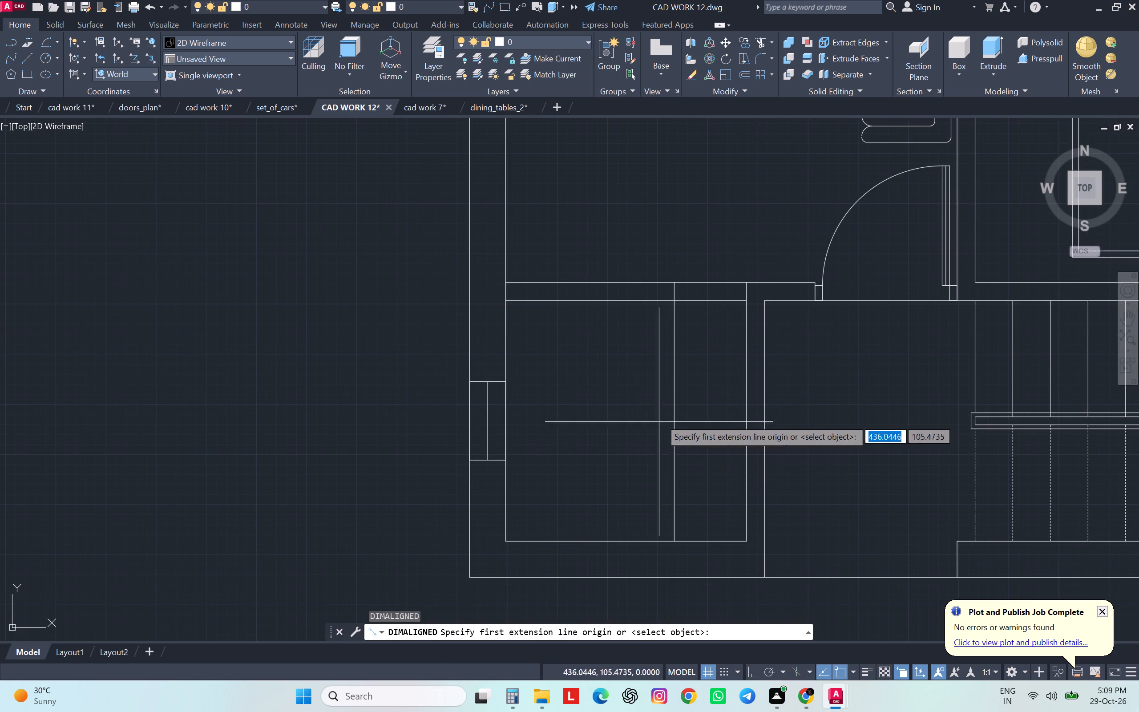
{"action": "left_click", "coordinate": [675, 300]}
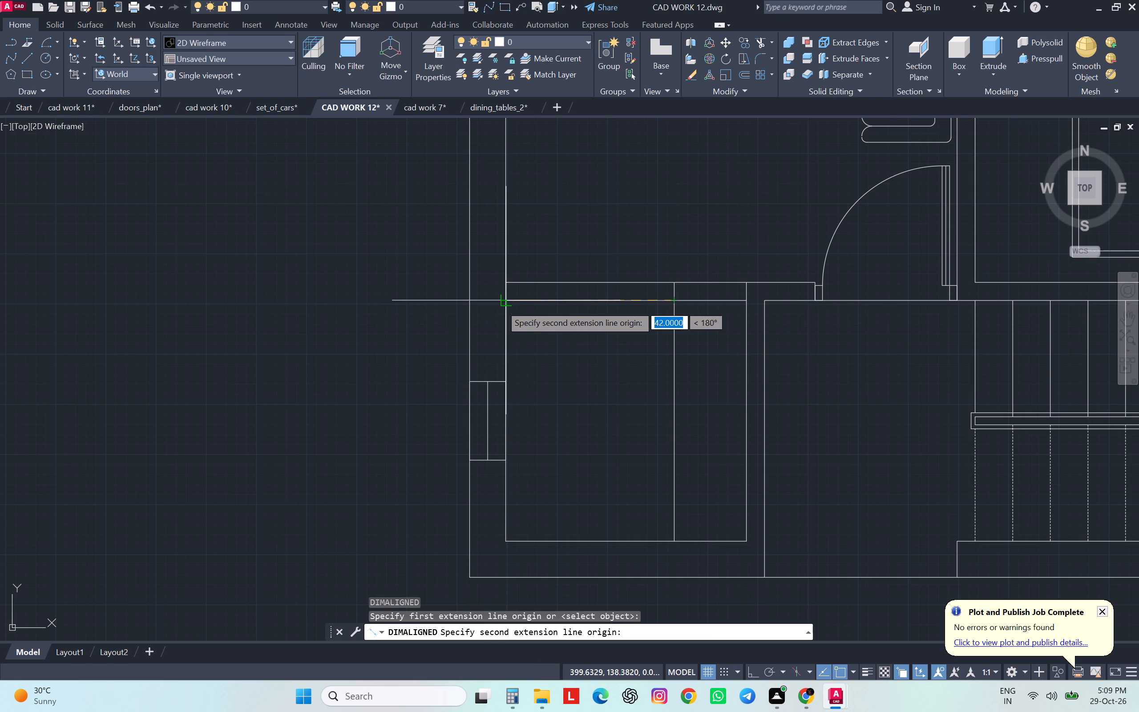
{"action": "left_click", "coordinate": [501, 305]}
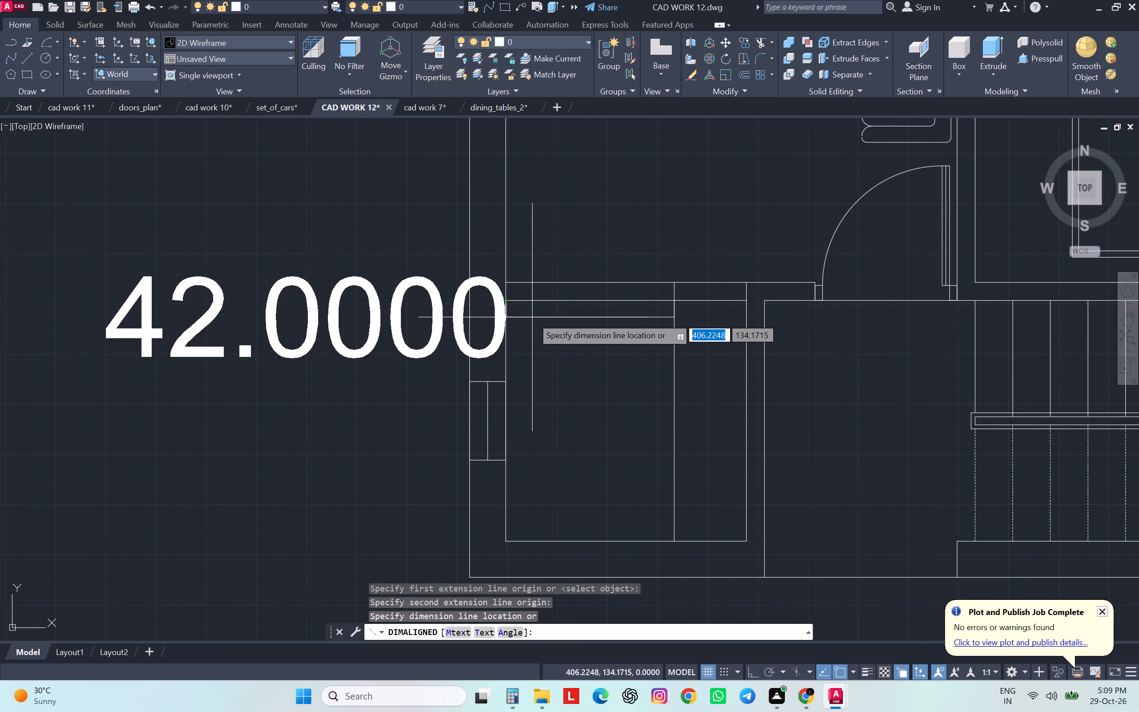
{"action": "key", "text": "Escape"}
{"action": "scroll", "coordinate": [532, 317], "scroll_direction": "down", "scroll_amount": 5}
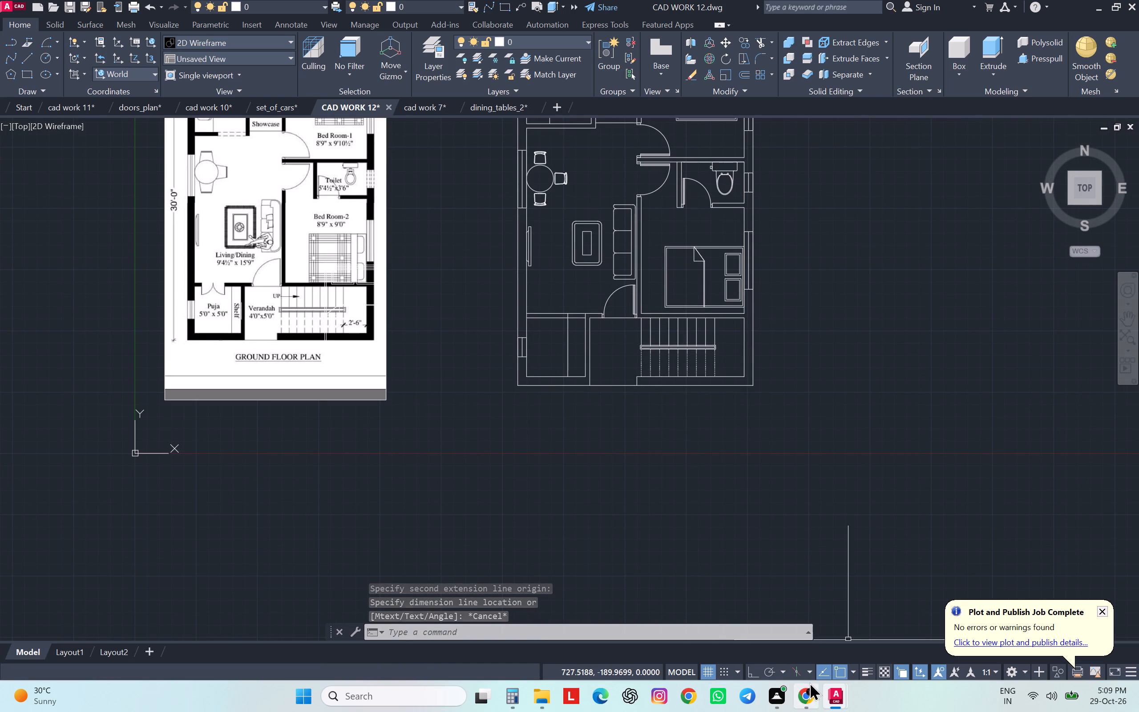
Switch to Chrome and convert 42 inches to centimetres and 40 cm to inches in the length converter.
{"action": "left_click", "coordinate": [811, 697]}
{"action": "left_click_drag", "start_coordinate": [907, 241], "coordinate": [844, 239]}
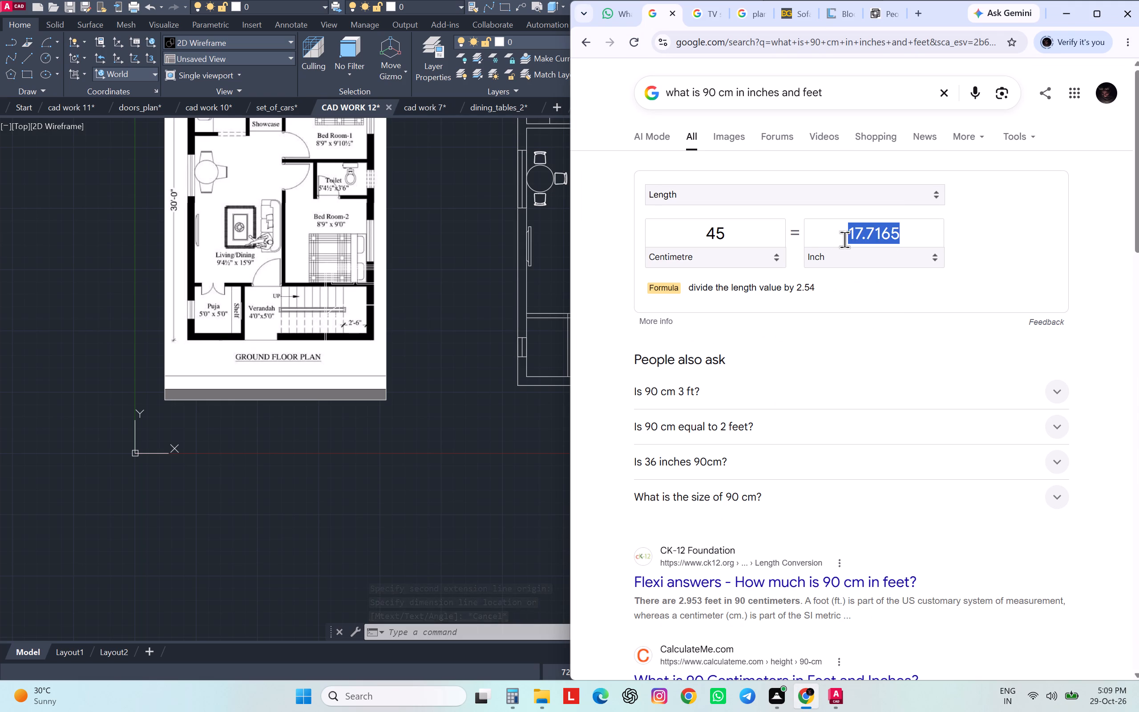
{"action": "left_click_drag", "start_coordinate": [844, 239], "coordinate": [824, 239]}
{"action": "type", "text": "42"}
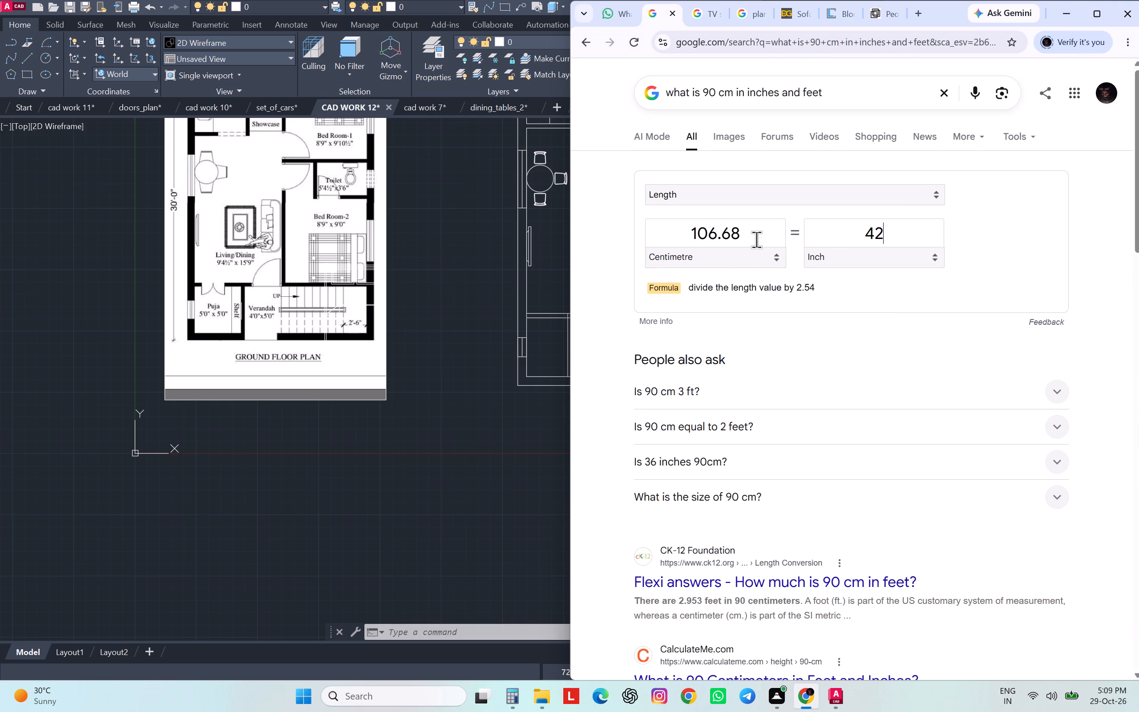
{"action": "left_click_drag", "start_coordinate": [759, 232], "coordinate": [681, 241]}
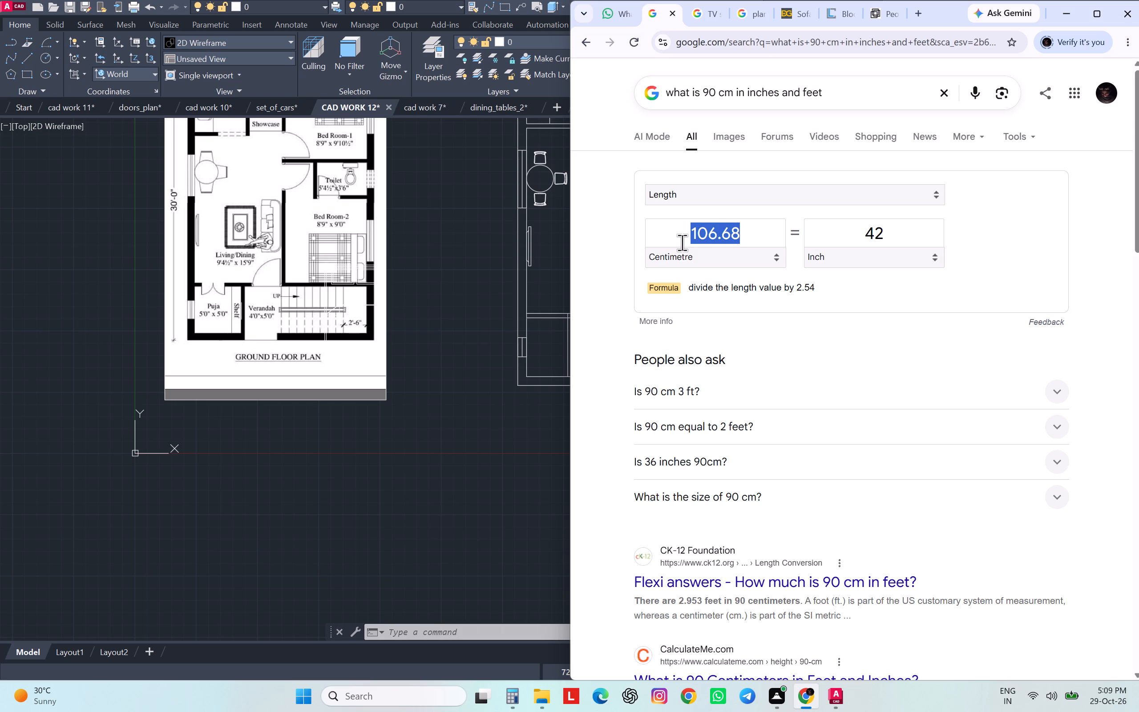
{"action": "type", "text": "40"}
{"action": "key", "text": "Return"}
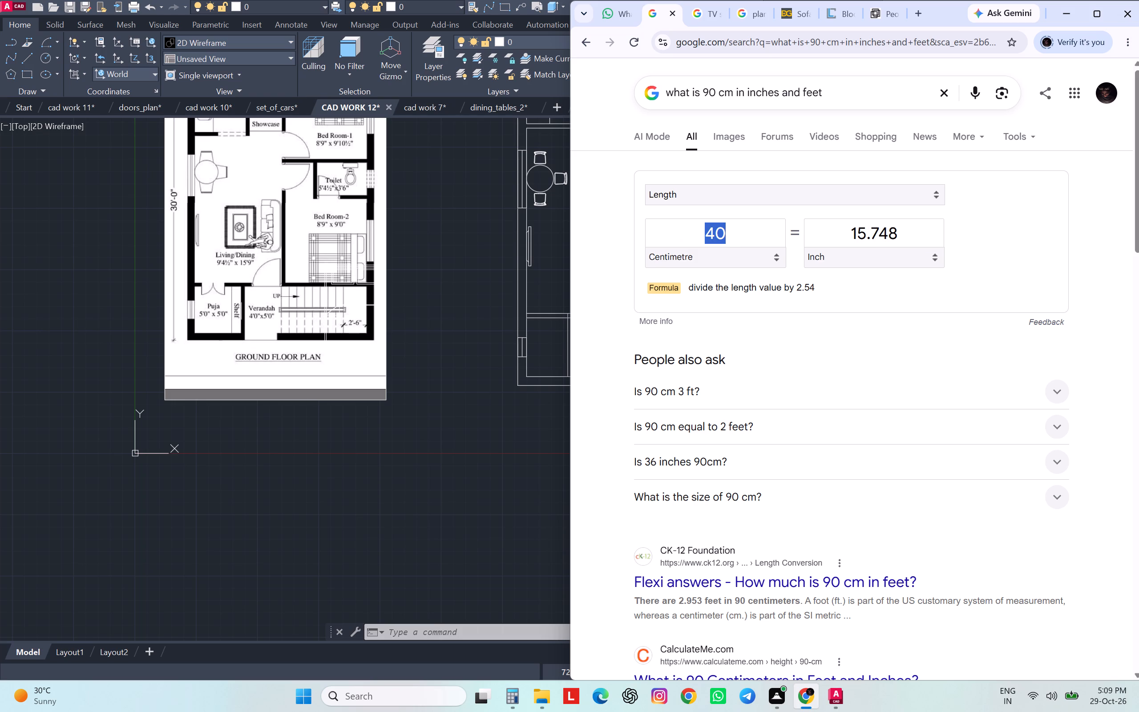
{"action": "left_click", "coordinate": [1058, 12]}
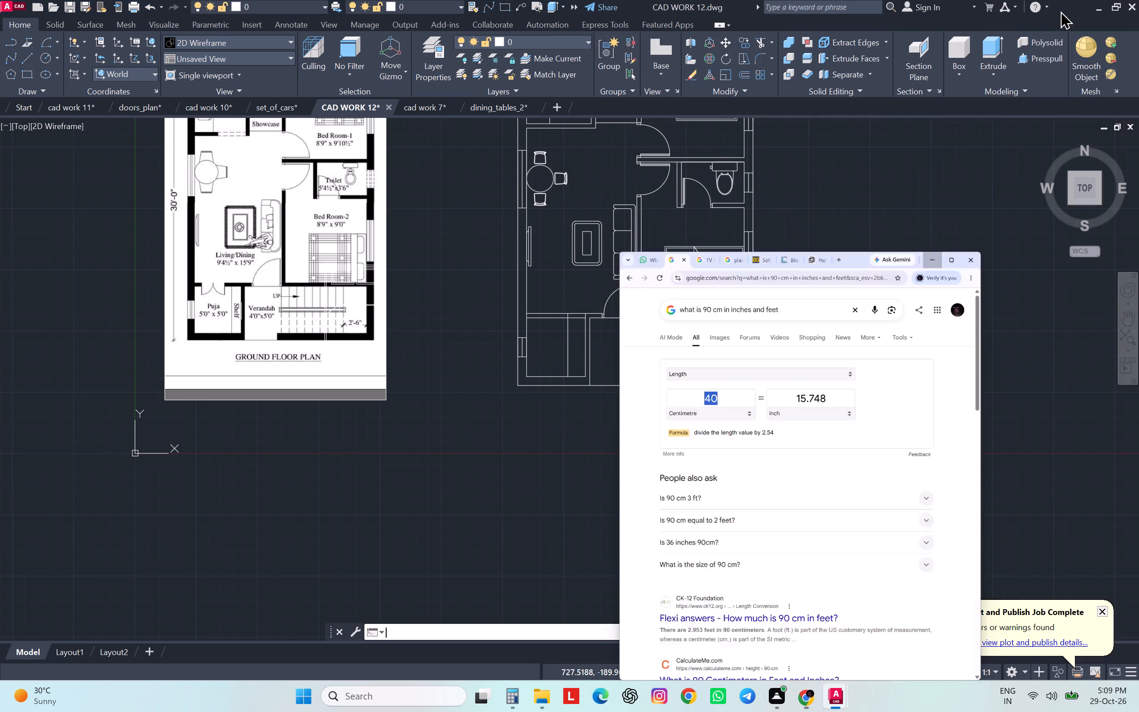
Delete the shelf edge line in the Puja room of the CAD WORK 12 plan.
{"action": "left_click", "coordinate": [568, 344]}
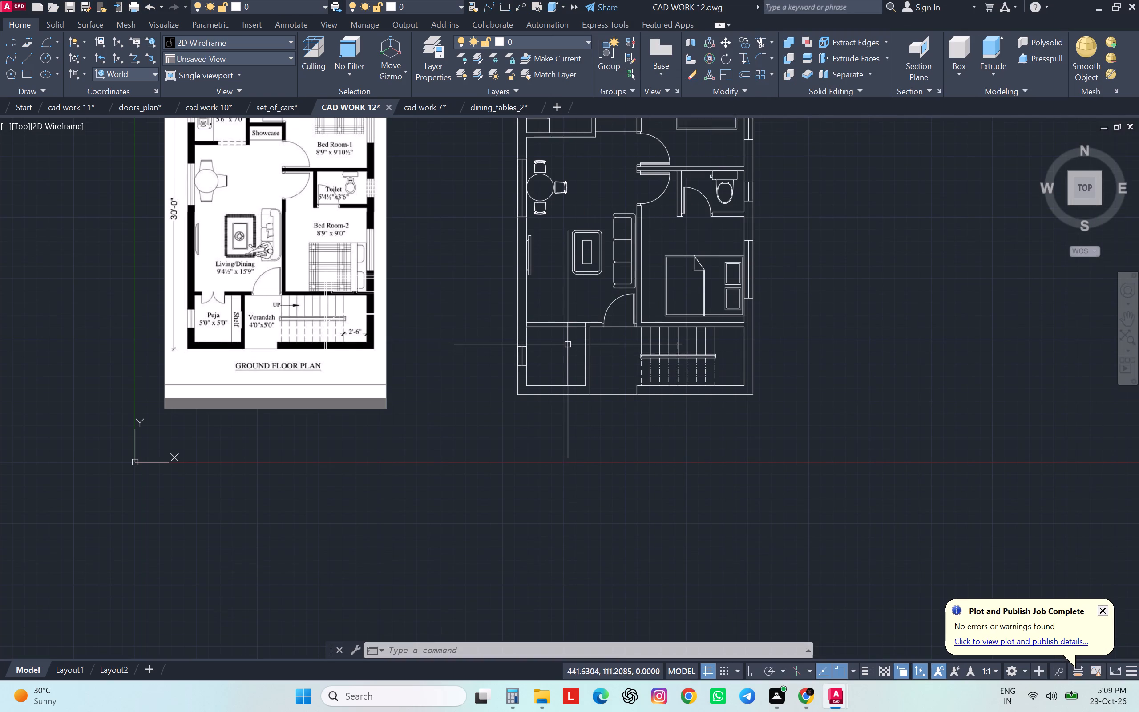
{"action": "key", "text": "Delete"}
Offset the Puja room's east inner wall line 16 units into the room for the new shelf edge.
{"action": "key", "text": "o"}
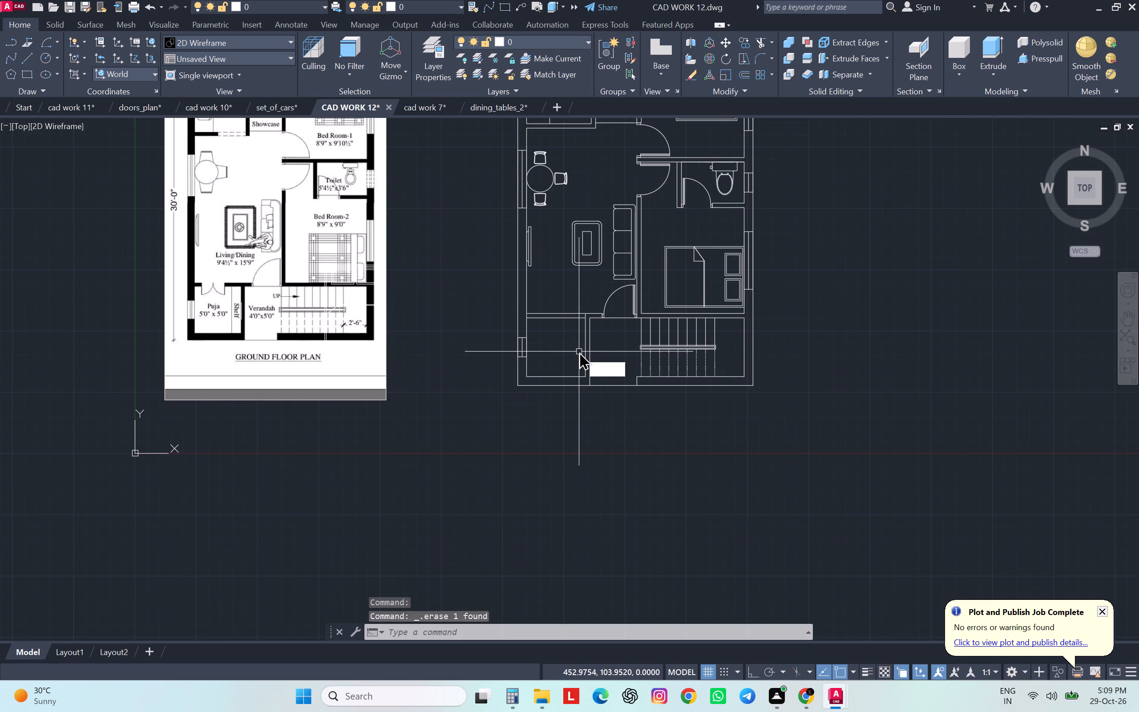
{"action": "key", "text": "Return"}
{"action": "type", "text": "16"}
{"action": "key", "text": "Return"}
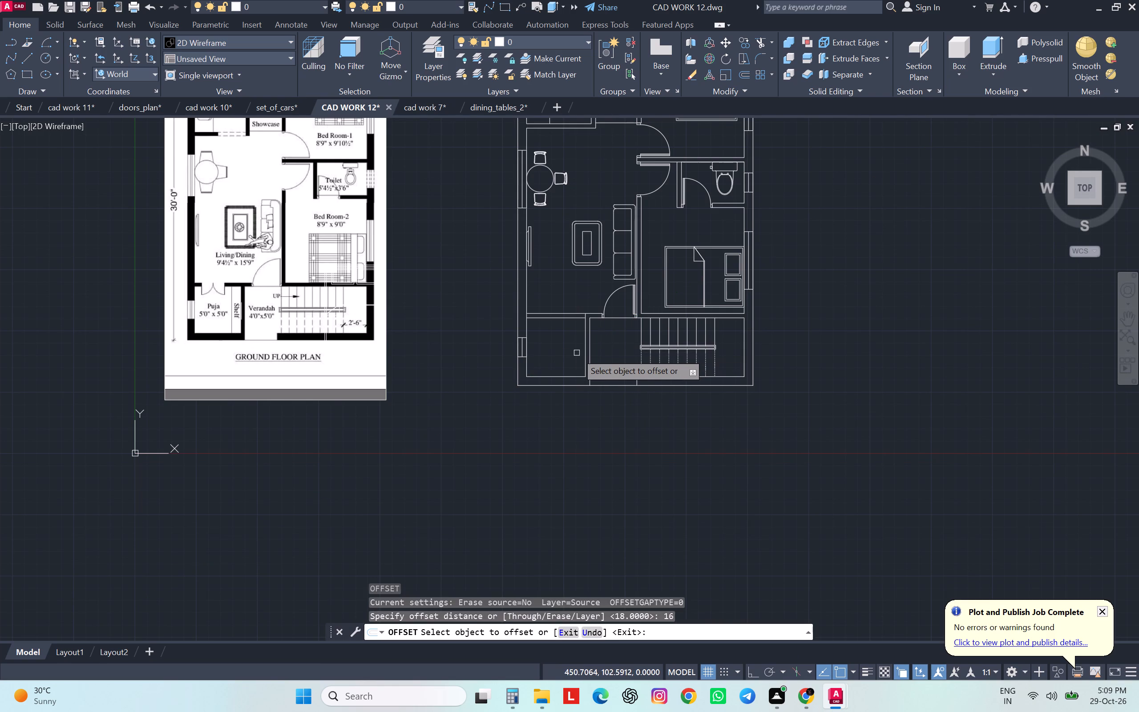
{"action": "scroll", "coordinate": [578, 354], "scroll_direction": "up", "scroll_amount": 2}
{"action": "left_click", "coordinate": [595, 357]}
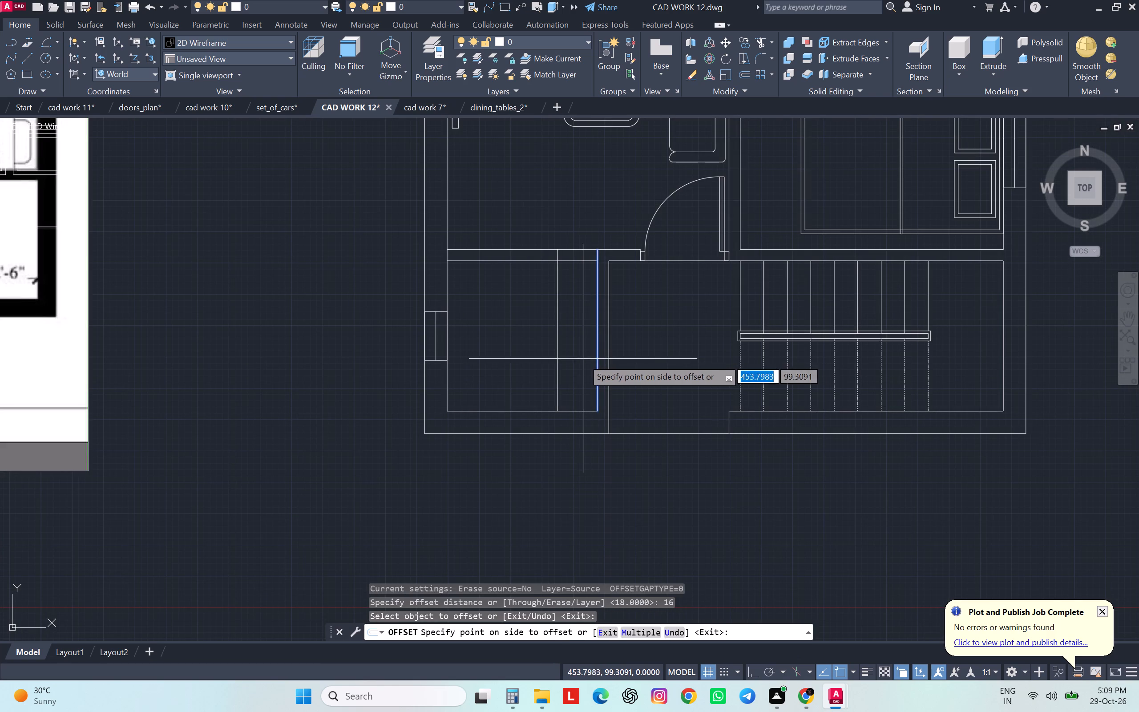
{"action": "left_click", "coordinate": [582, 359]}
{"action": "scroll", "coordinate": [582, 359], "scroll_direction": "down", "scroll_amount": 1}
{"action": "scroll", "coordinate": [582, 359], "scroll_direction": "up", "scroll_amount": 1}
{"action": "middle_click_drag", "start_coordinate": [582, 359], "coordinate": [658, 411]}
{"action": "scroll", "coordinate": [655, 411], "scroll_direction": "down", "scroll_amount": 2}
{"action": "scroll", "coordinate": [655, 411], "scroll_direction": "up", "scroll_amount": 1}
{"action": "scroll", "coordinate": [655, 411], "scroll_direction": "down", "scroll_amount": 2}
{"action": "scroll", "coordinate": [655, 411], "scroll_direction": "up", "scroll_amount": 1}
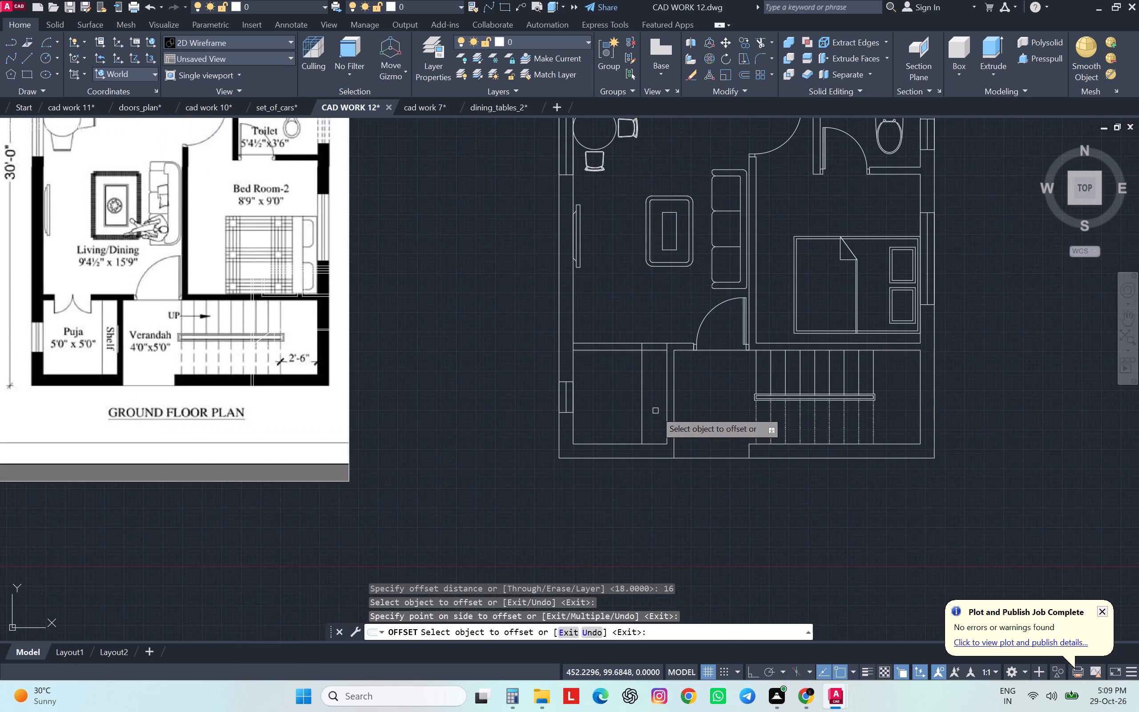
{"action": "key", "text": "Escape"}
{"action": "key", "text": "Escape"}
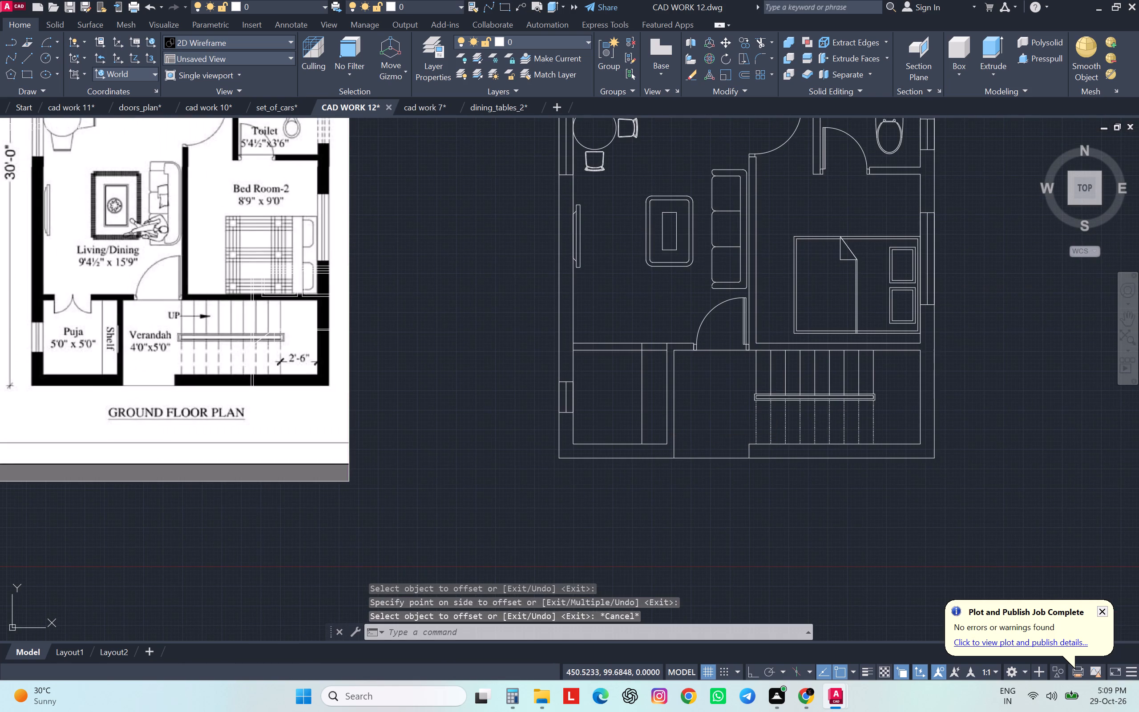
{"action": "key", "text": "Escape"}
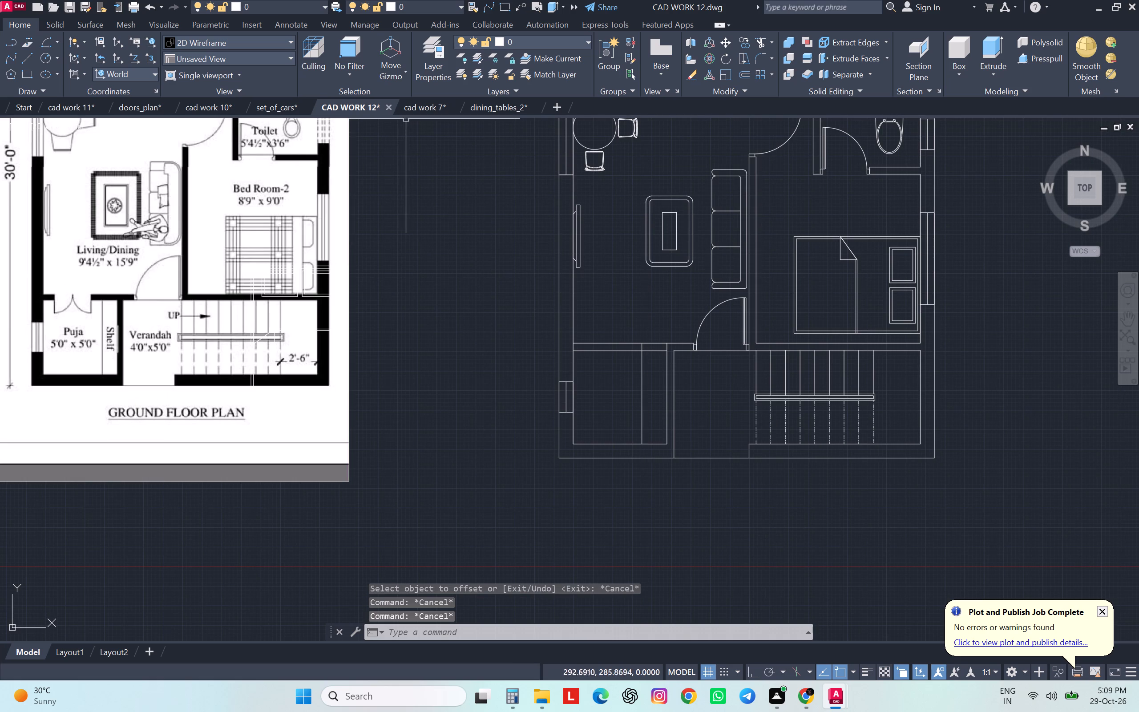
Examine the door symbols in doors_plan for a suitable double-leaf door, check the cad work 11 plan and return to CAD WORK 12.
{"action": "left_click", "coordinate": [128, 105]}
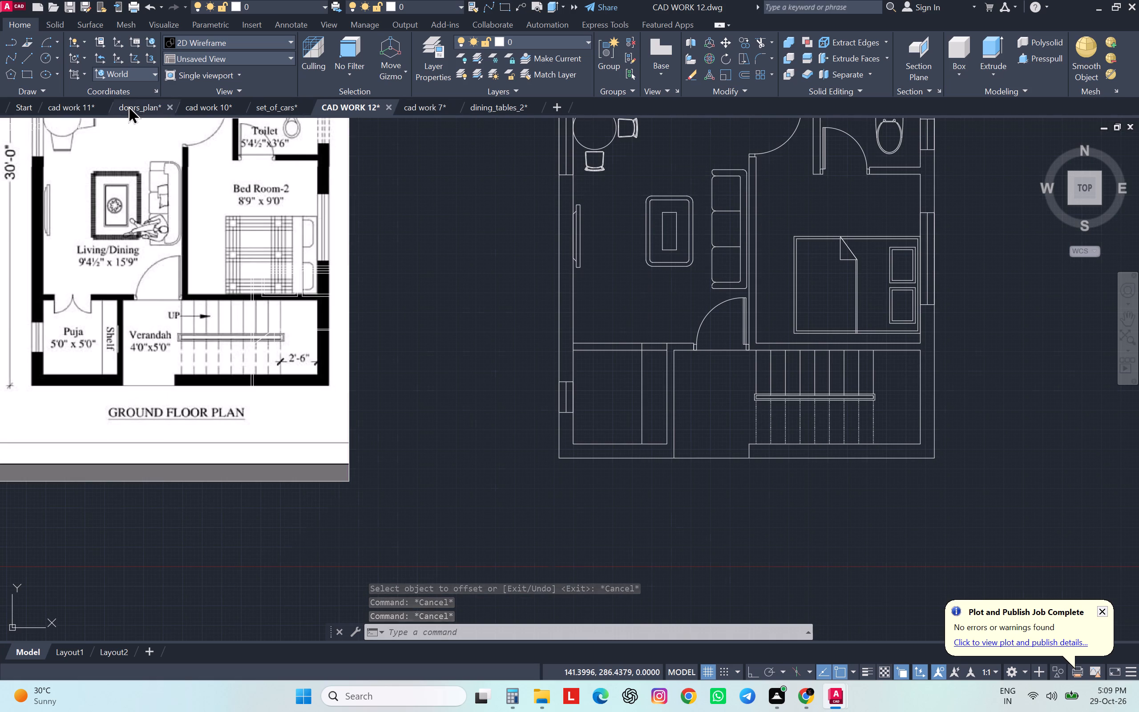
{"action": "scroll", "coordinate": [198, 137], "scroll_direction": "up", "scroll_amount": 1}
{"action": "scroll", "coordinate": [451, 221], "scroll_direction": "down", "scroll_amount": 1}
{"action": "scroll", "coordinate": [451, 221], "scroll_direction": "up", "scroll_amount": 2}
{"action": "scroll", "coordinate": [451, 221], "scroll_direction": "down", "scroll_amount": 1}
{"action": "scroll", "coordinate": [443, 308], "scroll_direction": "up", "scroll_amount": 1}
{"action": "scroll", "coordinate": [443, 308], "scroll_direction": "down", "scroll_amount": 1}
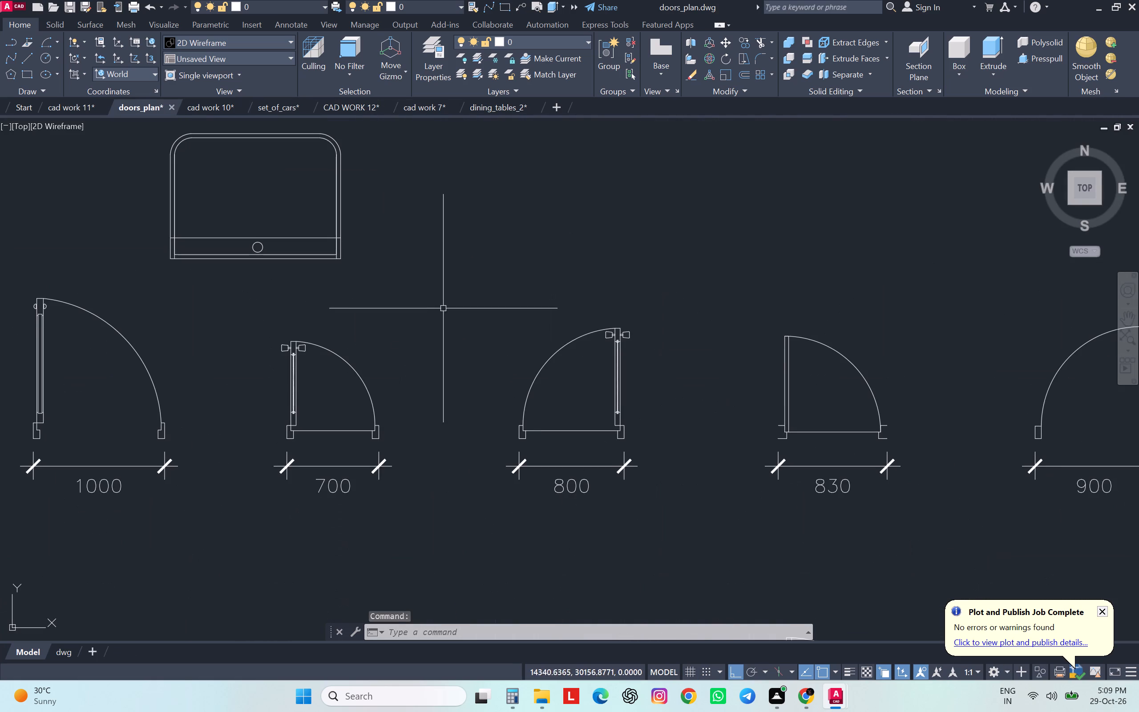
{"action": "scroll", "coordinate": [448, 323], "scroll_direction": "down", "scroll_amount": 2}
{"action": "middle_click_drag", "start_coordinate": [413, 384], "coordinate": [585, 278]}
{"action": "scroll", "coordinate": [550, 296], "scroll_direction": "down", "scroll_amount": 2}
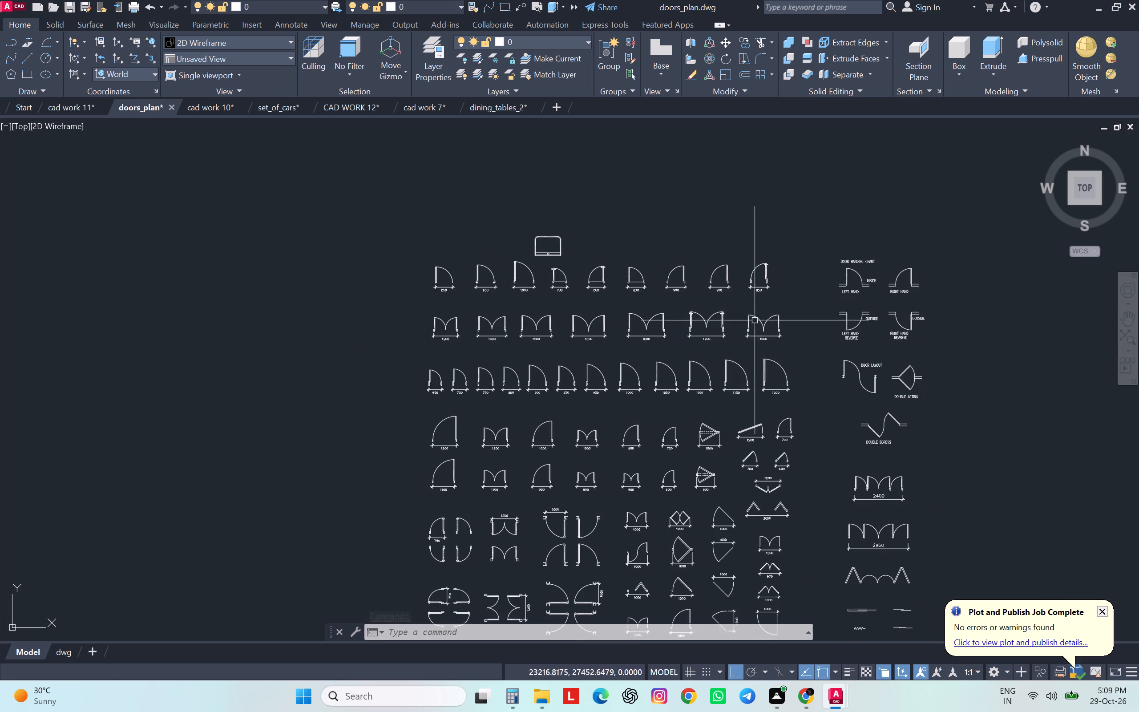
{"action": "scroll", "coordinate": [511, 448], "scroll_direction": "up", "scroll_amount": 3}
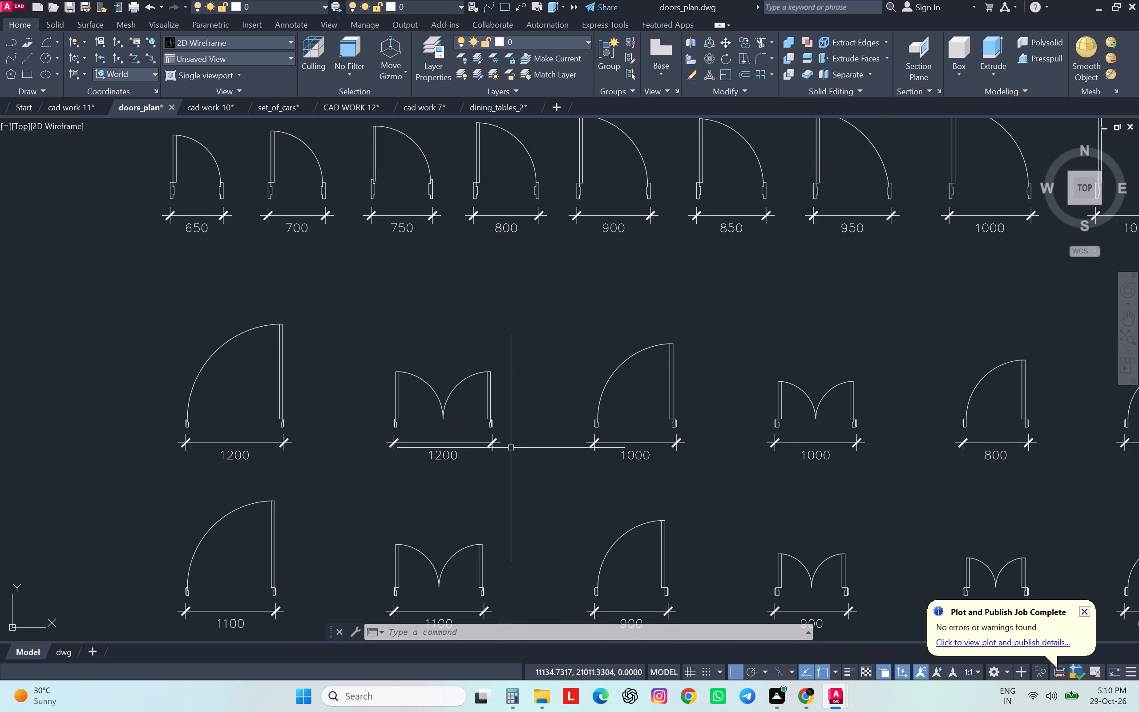
{"action": "middle_click_drag", "start_coordinate": [530, 409], "coordinate": [590, 182]}
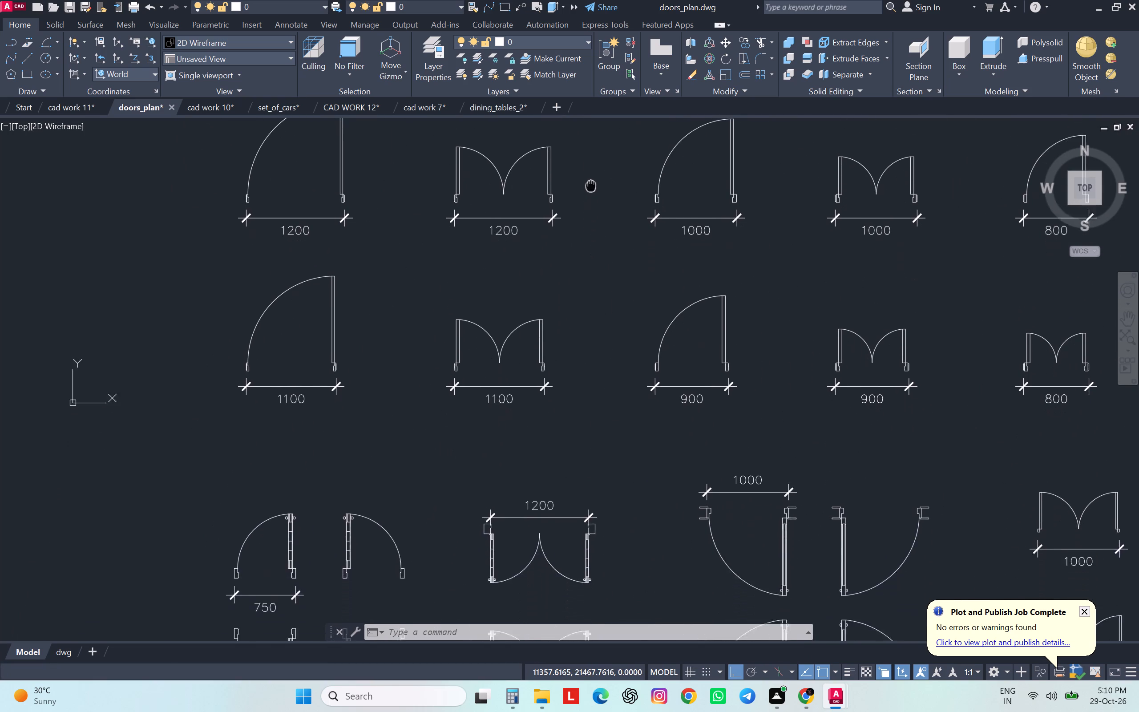
{"action": "middle_click_drag", "start_coordinate": [590, 182], "coordinate": [588, 160]}
{"action": "scroll", "coordinate": [598, 360], "scroll_direction": "down", "scroll_amount": 2}
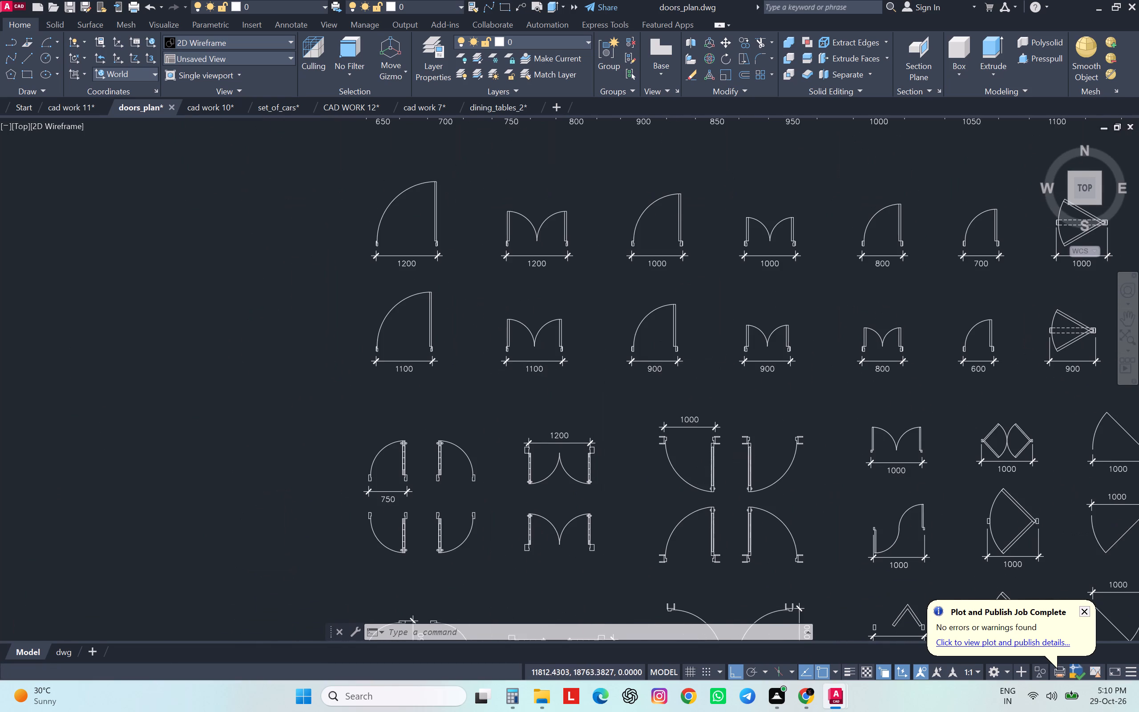
{"action": "middle_click_drag", "start_coordinate": [609, 382], "coordinate": [473, 353]}
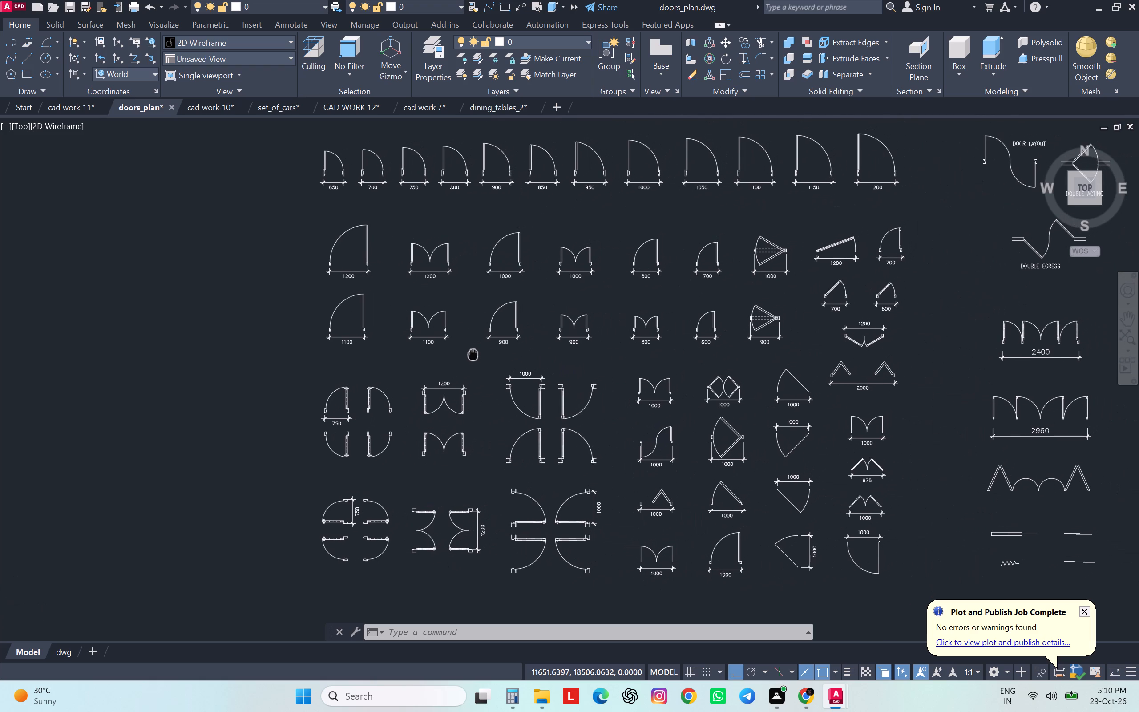
{"action": "middle_click_drag", "start_coordinate": [473, 353], "coordinate": [265, 262]}
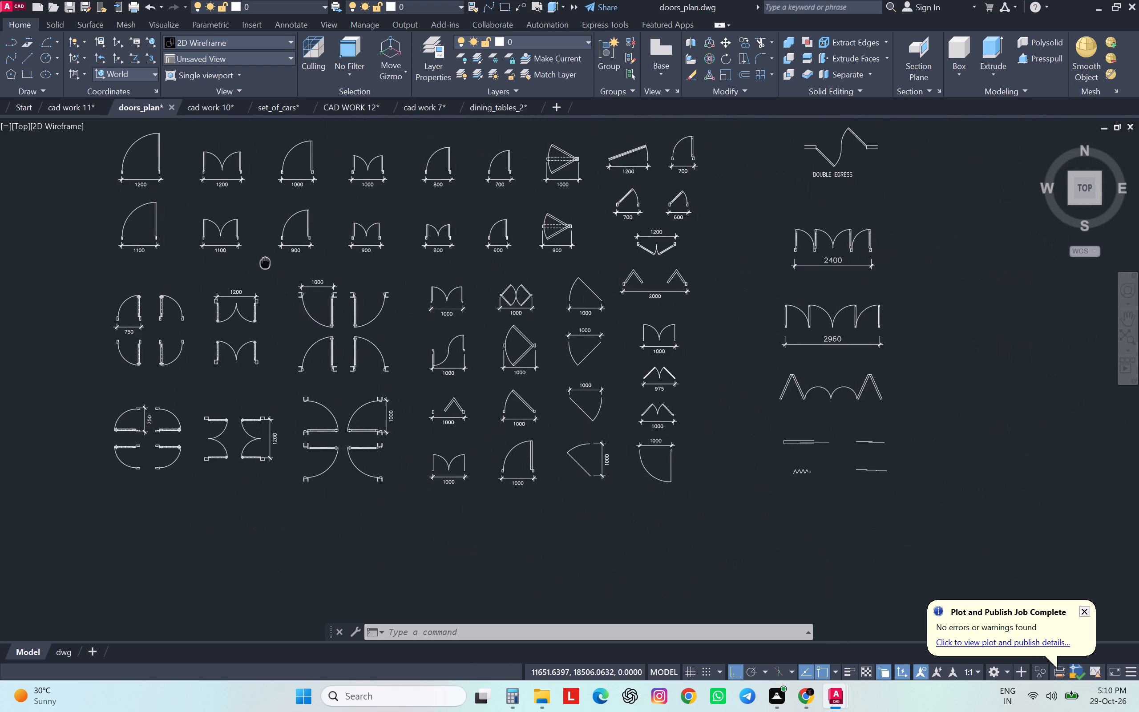
{"action": "middle_click_drag", "start_coordinate": [265, 262], "coordinate": [313, 396]}
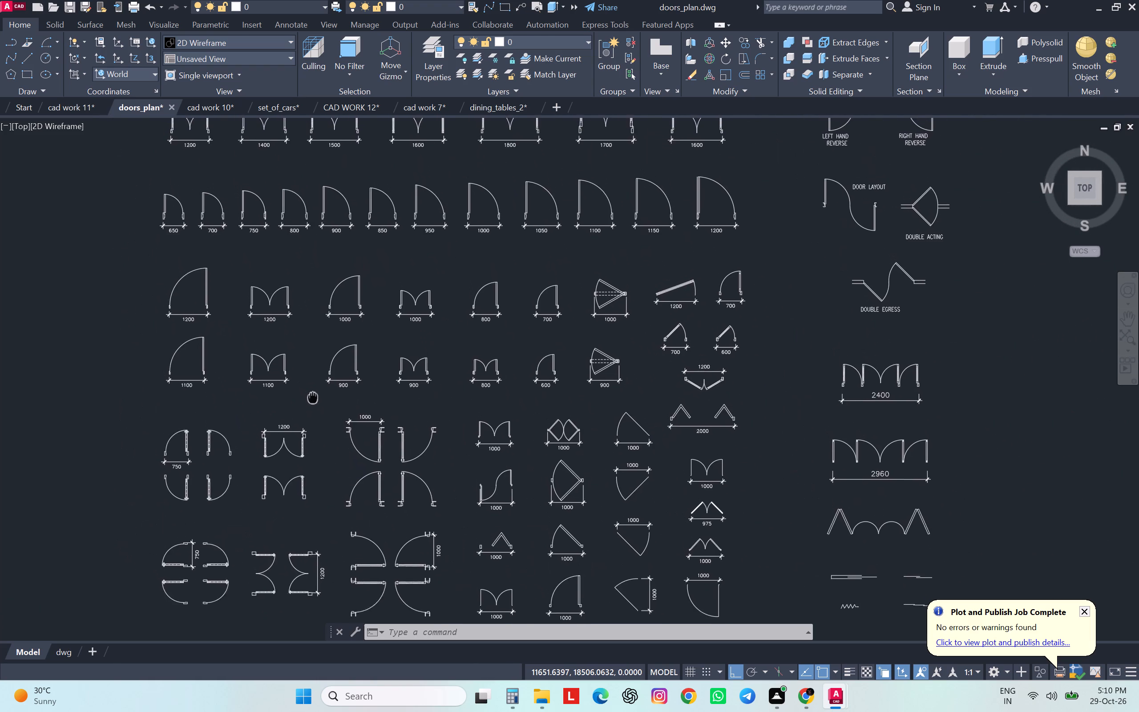
{"action": "middle_click_drag", "start_coordinate": [313, 396], "coordinate": [410, 451]}
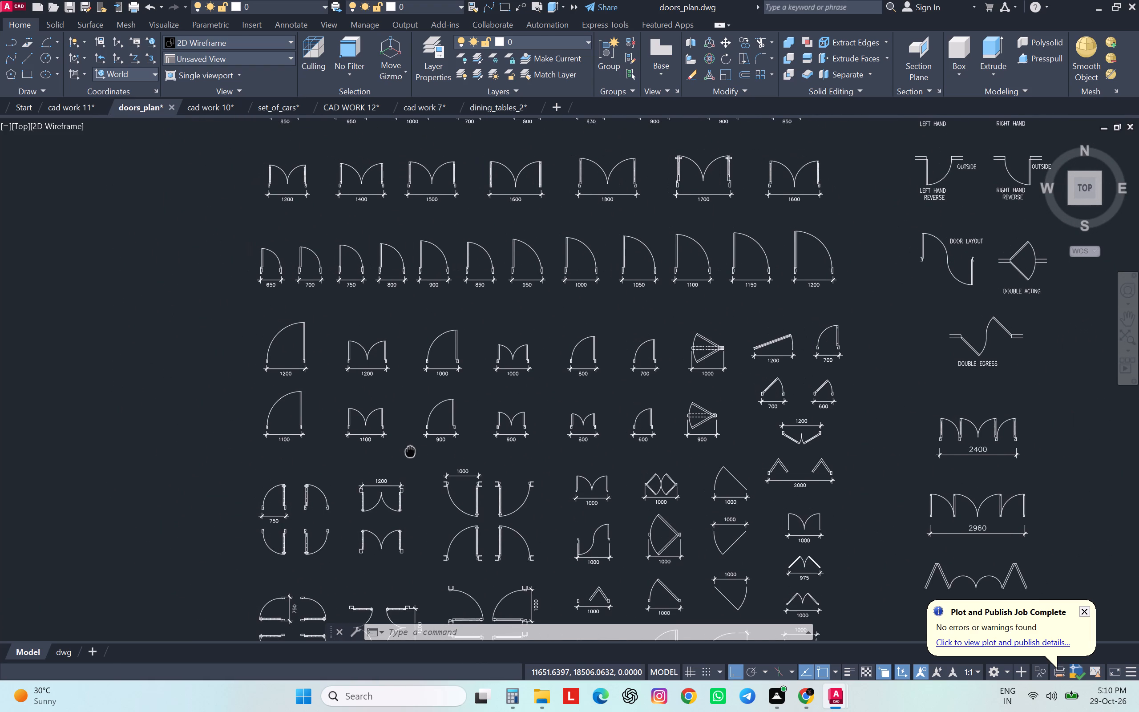
{"action": "middle_click_drag", "start_coordinate": [410, 451], "coordinate": [420, 447]}
{"action": "middle_click_drag", "start_coordinate": [630, 350], "coordinate": [538, 449]}
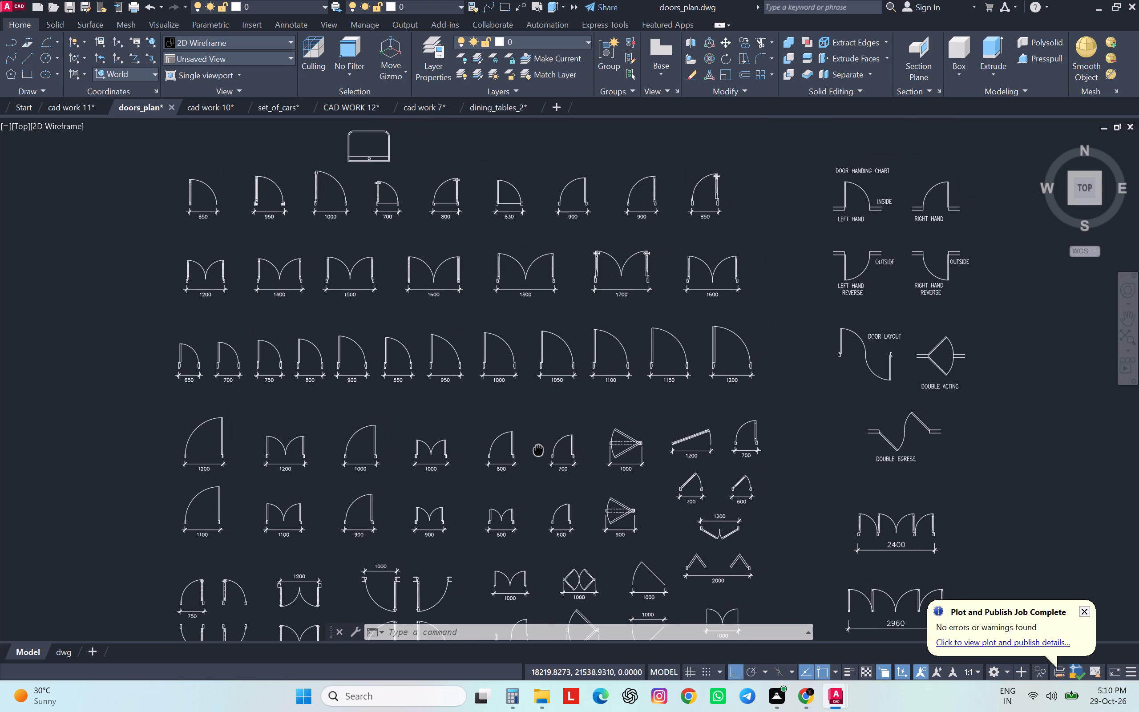
{"action": "middle_click_drag", "start_coordinate": [538, 449], "coordinate": [535, 445]}
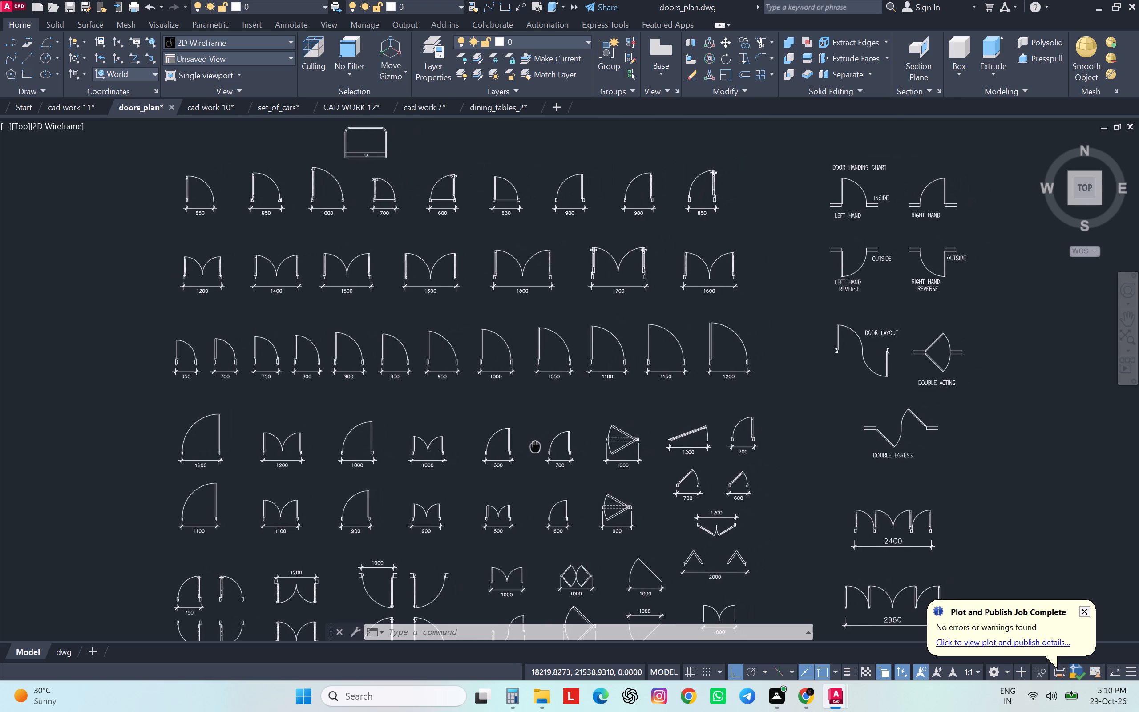
{"action": "middle_click_drag", "start_coordinate": [535, 445], "coordinate": [533, 443]}
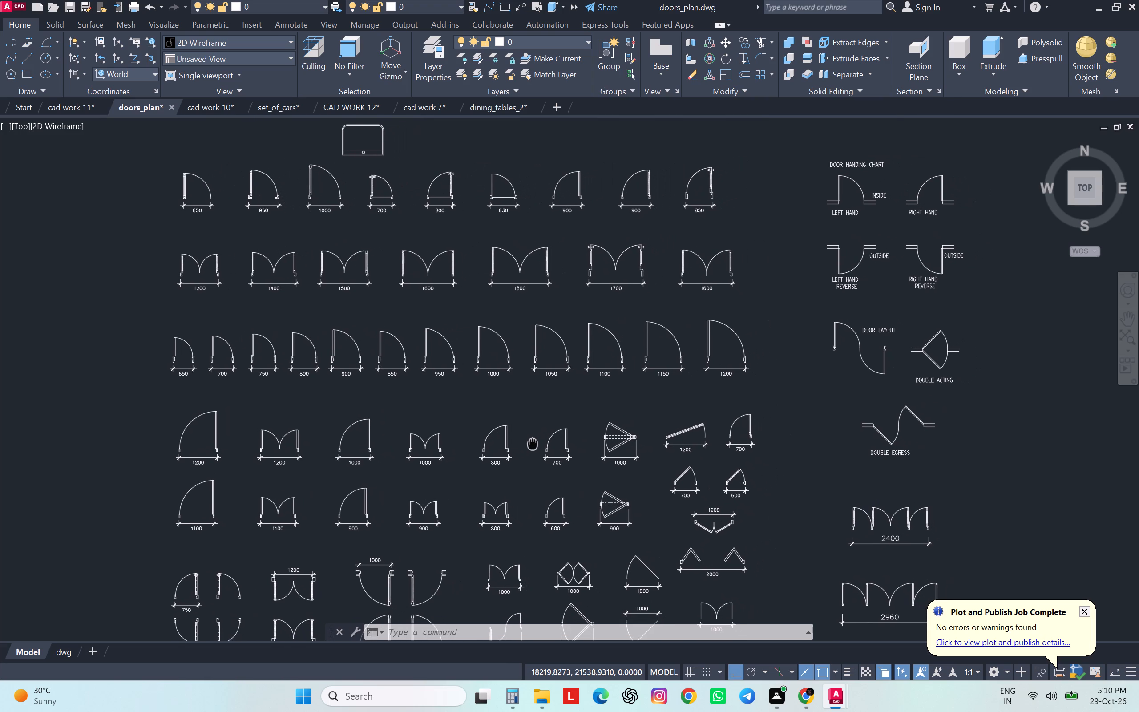
{"action": "middle_click_drag", "start_coordinate": [533, 443], "coordinate": [525, 435]}
{"action": "scroll", "coordinate": [540, 255], "scroll_direction": "down", "scroll_amount": 1}
{"action": "middle_click_drag", "start_coordinate": [538, 258], "coordinate": [570, 266]}
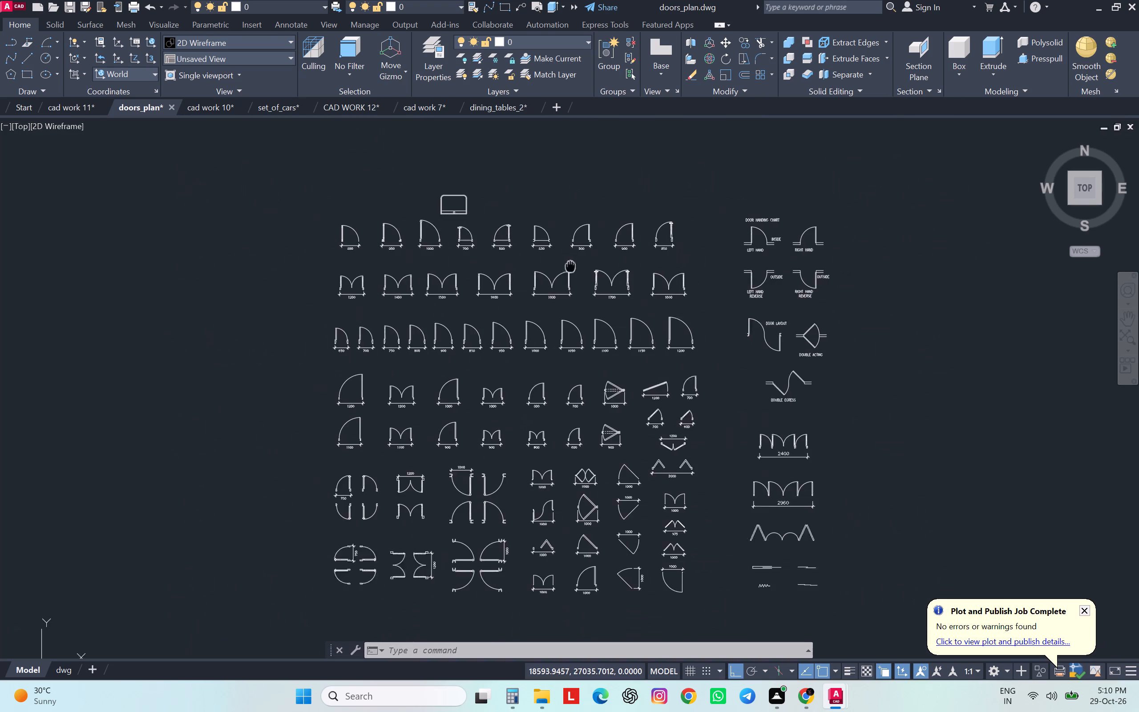
{"action": "middle_click_drag", "start_coordinate": [570, 266], "coordinate": [588, 266]}
{"action": "scroll", "coordinate": [542, 287], "scroll_direction": "up", "scroll_amount": 2}
{"action": "middle_click_drag", "start_coordinate": [581, 227], "coordinate": [654, 222]}
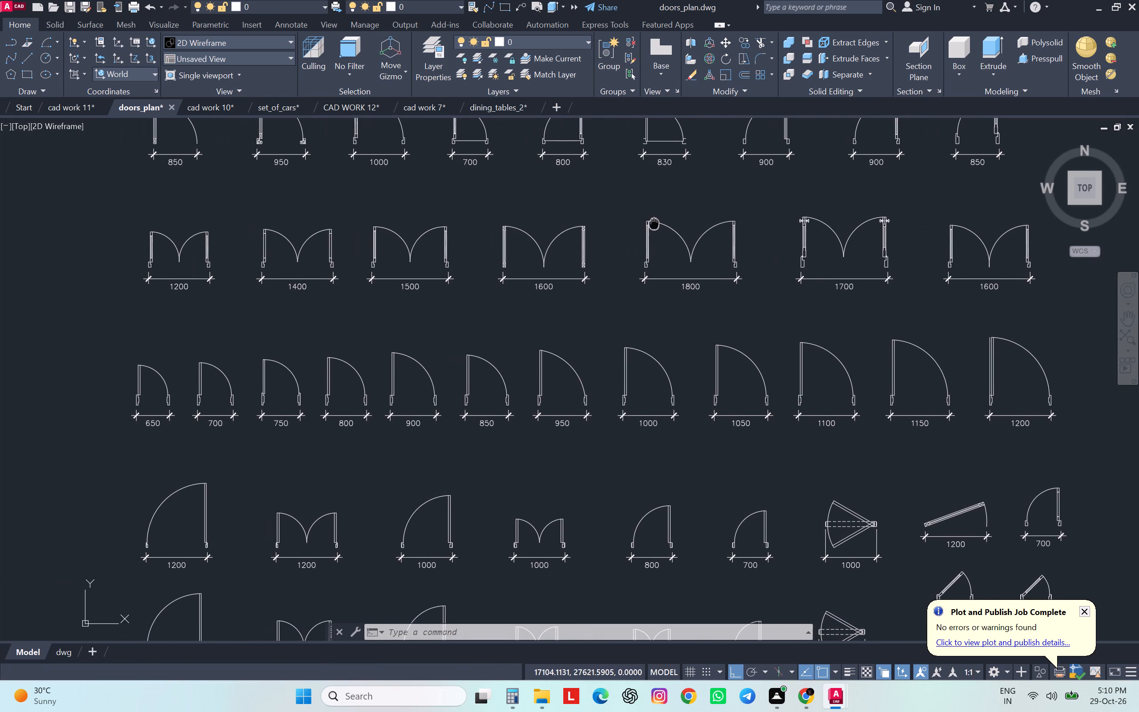
{"action": "middle_click_drag", "start_coordinate": [654, 222], "coordinate": [654, 222]}
{"action": "scroll", "coordinate": [317, 281], "scroll_direction": "down", "scroll_amount": 2}
{"action": "scroll", "coordinate": [377, 375], "scroll_direction": "up", "scroll_amount": 1}
{"action": "scroll", "coordinate": [416, 405], "scroll_direction": "up", "scroll_amount": 1}
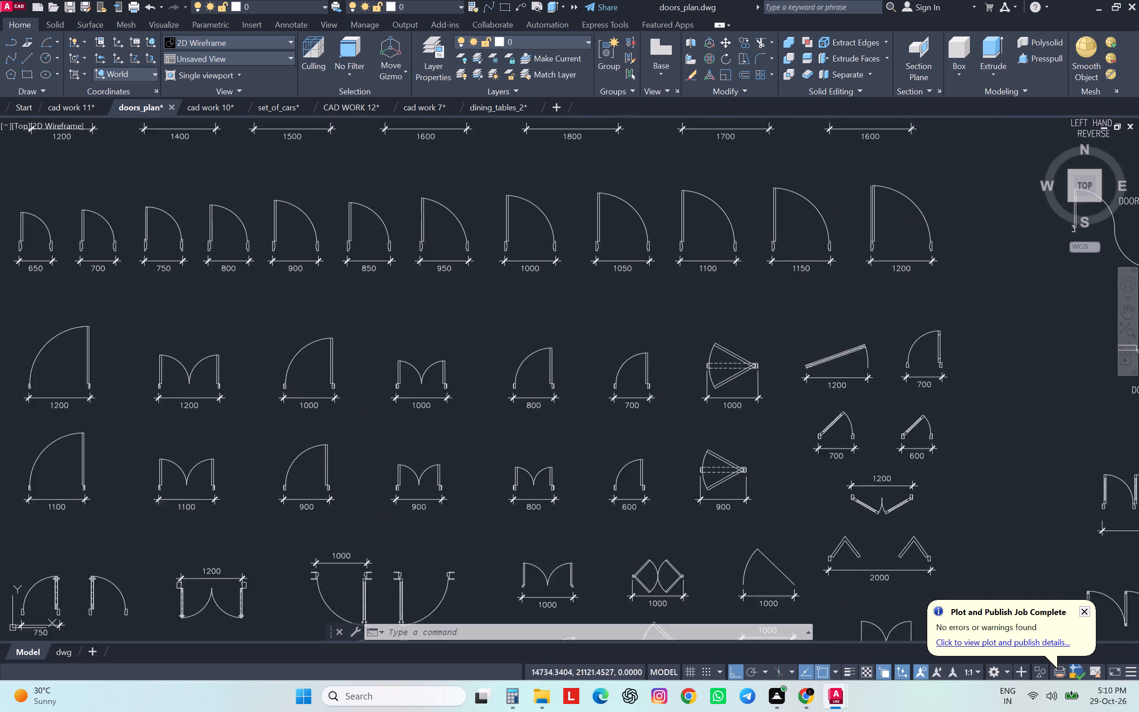
{"action": "scroll", "coordinate": [416, 405], "scroll_direction": "up", "scroll_amount": 1}
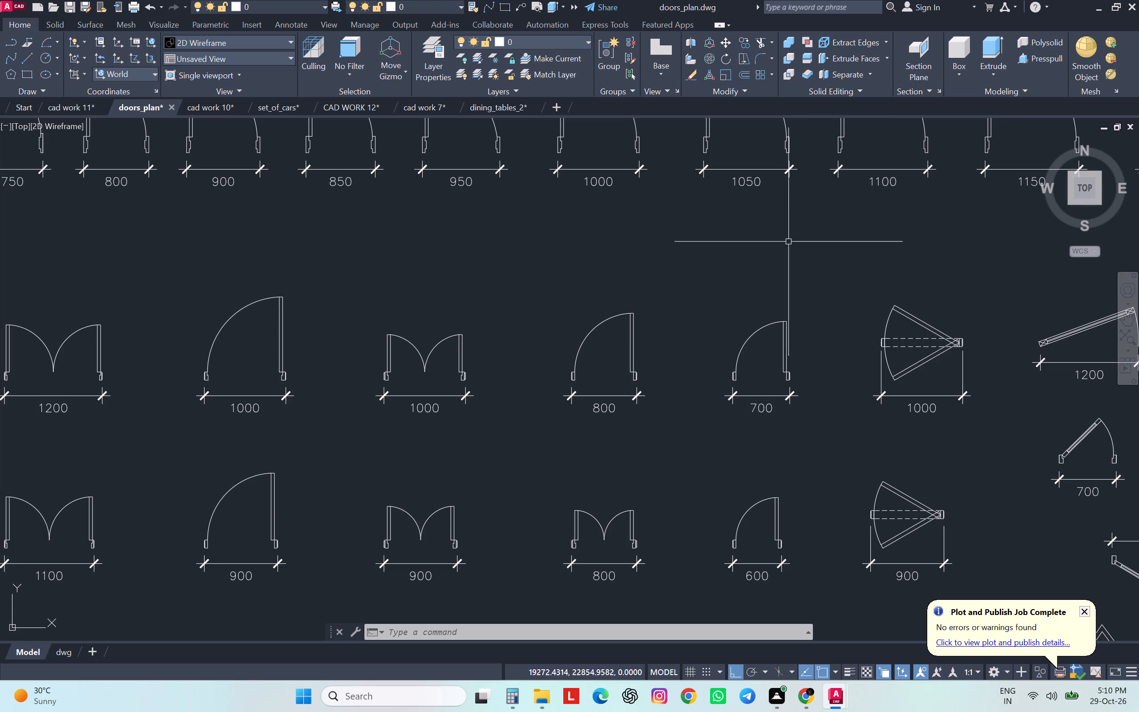
{"action": "left_click", "coordinate": [77, 110]}
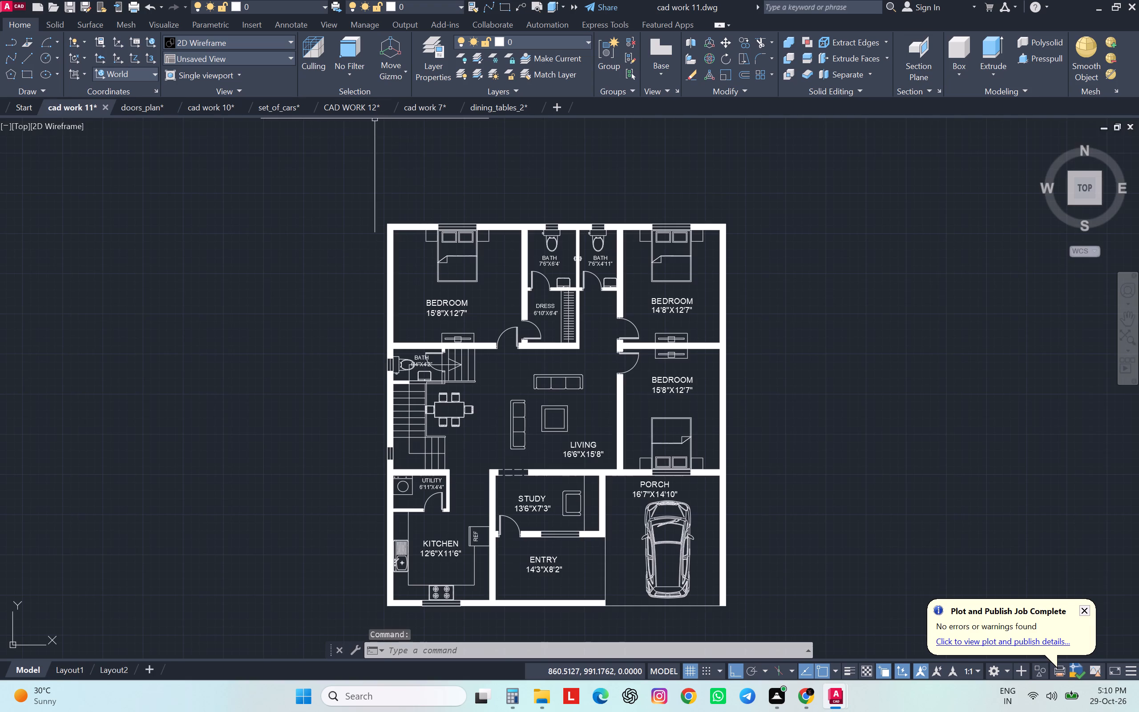
{"action": "left_click", "coordinate": [358, 103]}
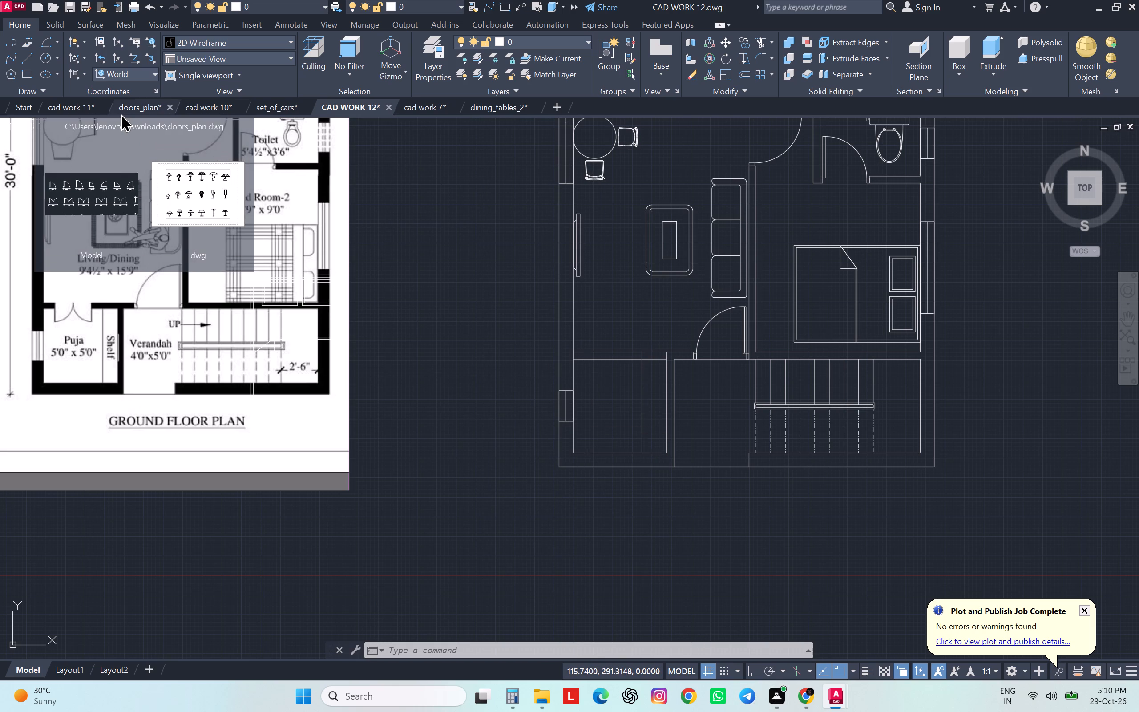
Copy the plain 1000 double-leaf door block from the doors_plan drawing, the one beside the diamond-shaped 1000 door.
{"action": "left_click", "coordinate": [136, 109]}
{"action": "scroll", "coordinate": [529, 397], "scroll_direction": "down", "scroll_amount": 2}
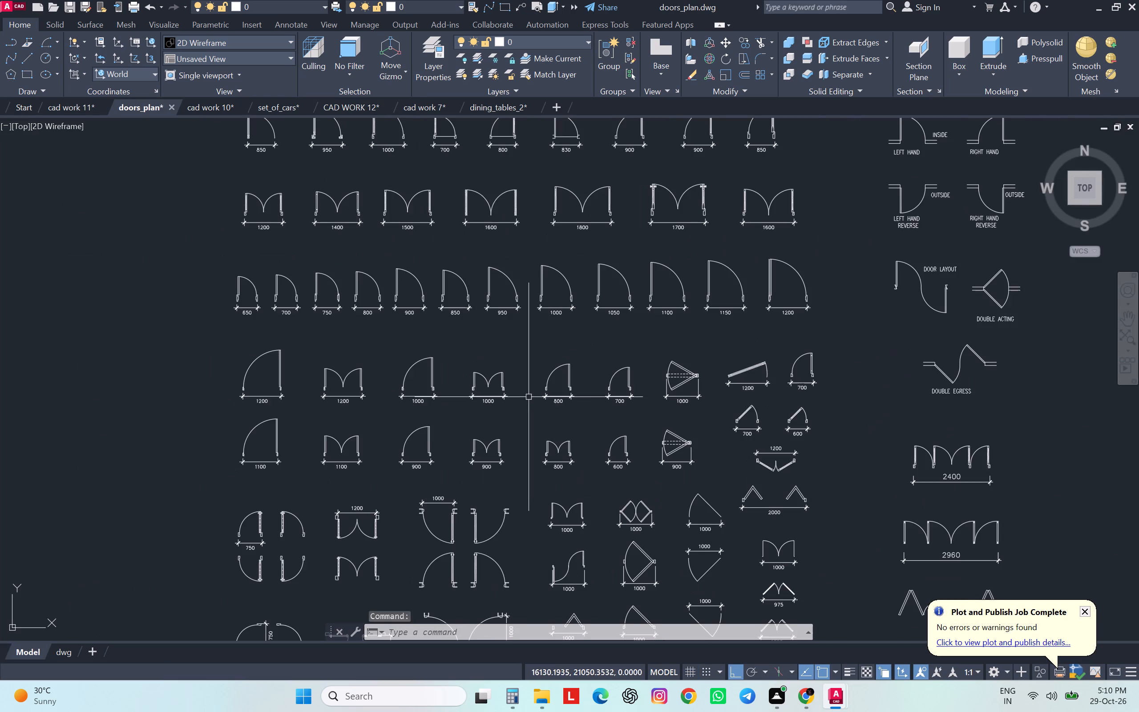
{"action": "scroll", "coordinate": [355, 472], "scroll_direction": "up", "scroll_amount": 1}
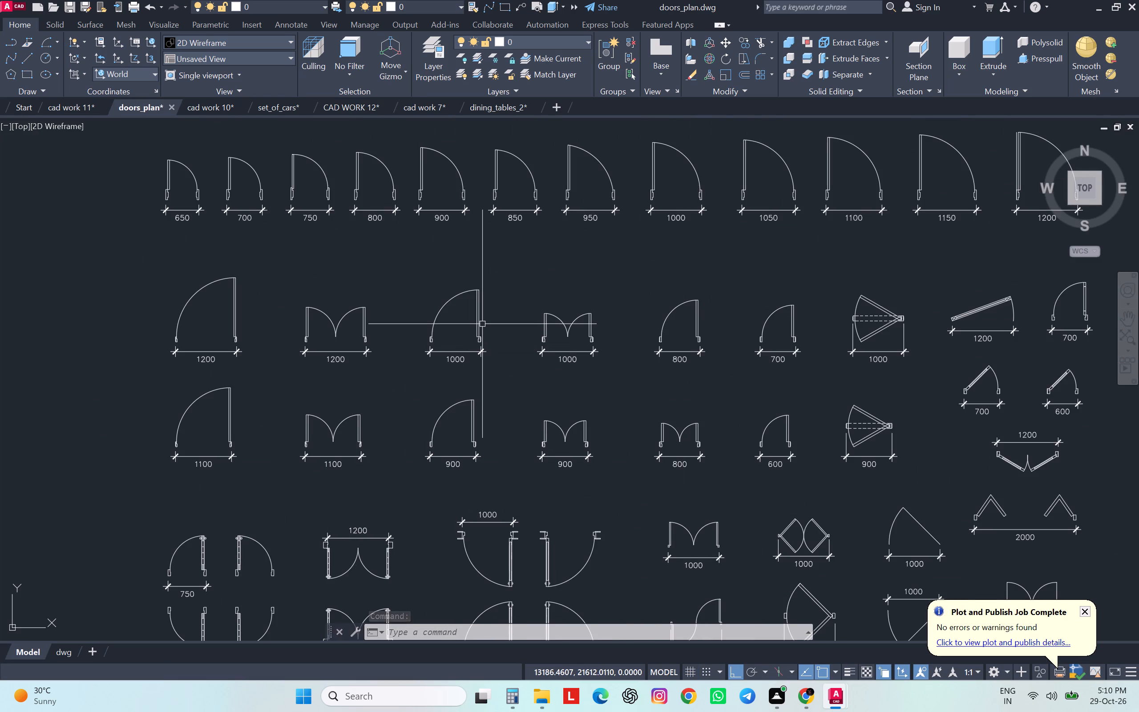
{"action": "middle_click_drag", "start_coordinate": [434, 420], "coordinate": [391, 354]}
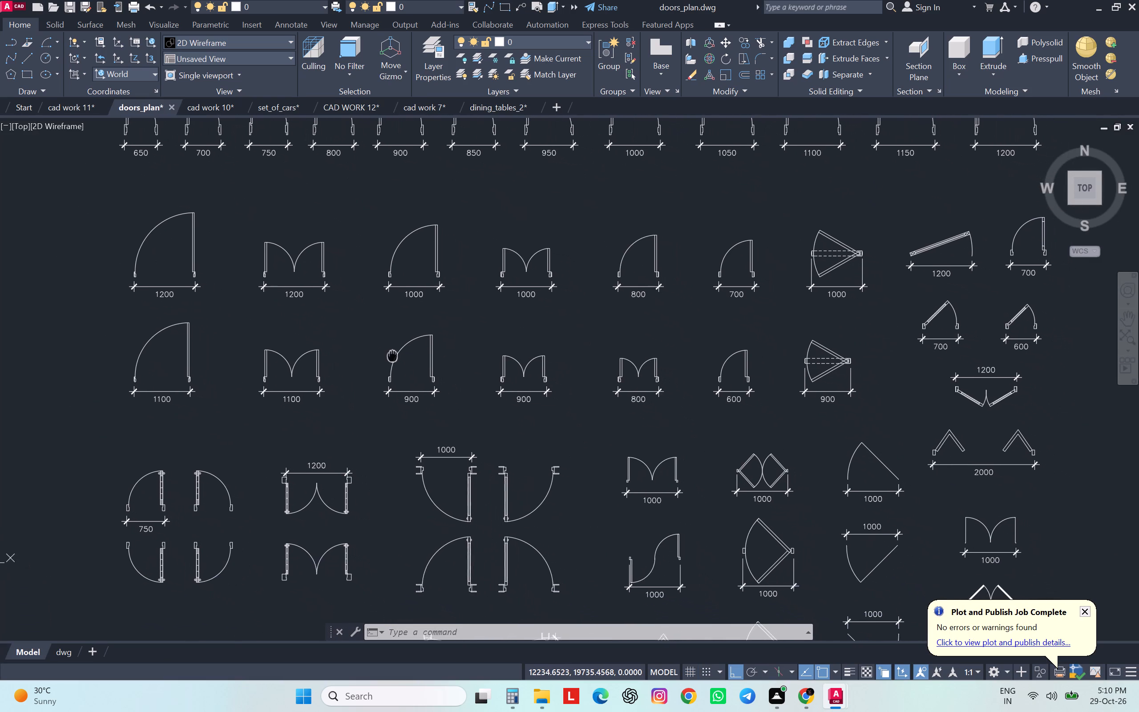
{"action": "middle_click_drag", "start_coordinate": [391, 354], "coordinate": [380, 351]}
{"action": "left_click", "coordinate": [682, 444]}
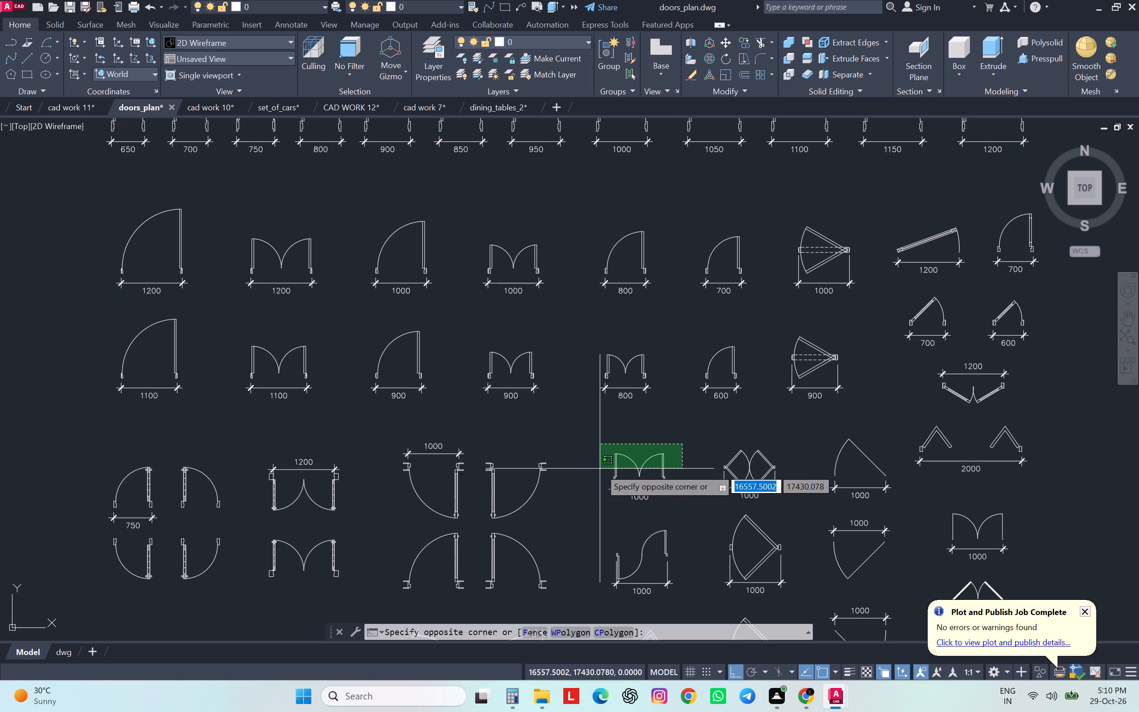
{"action": "left_click", "coordinate": [600, 469]}
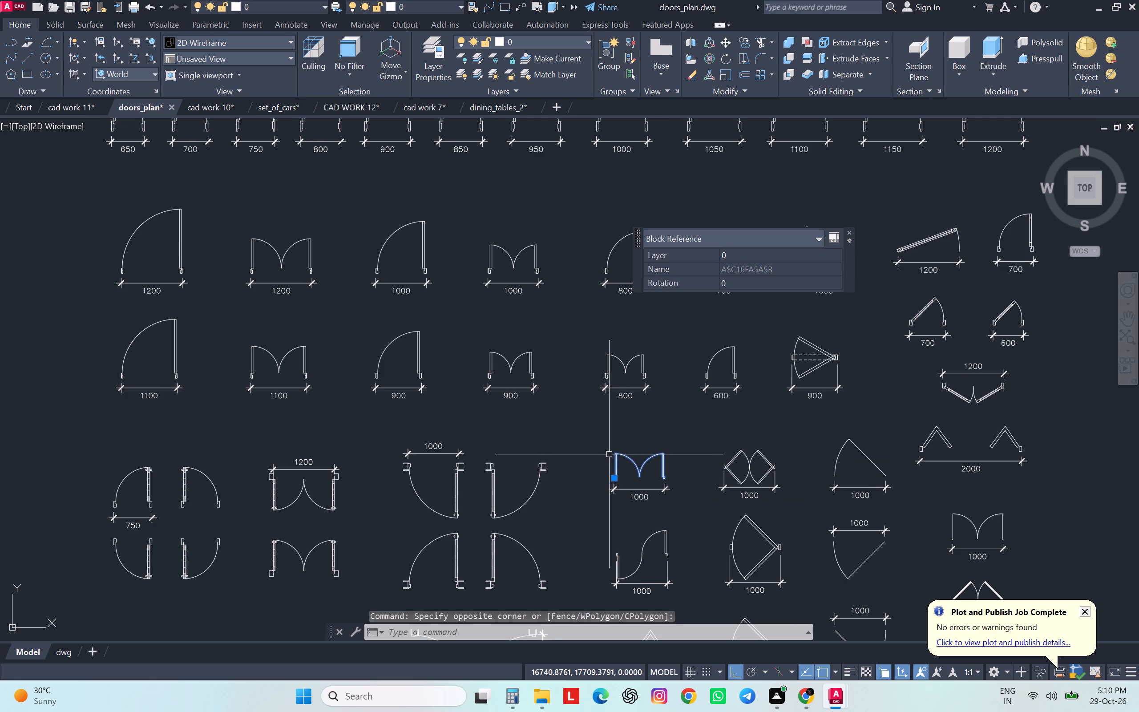
{"action": "key", "text": "ctrl+c"}
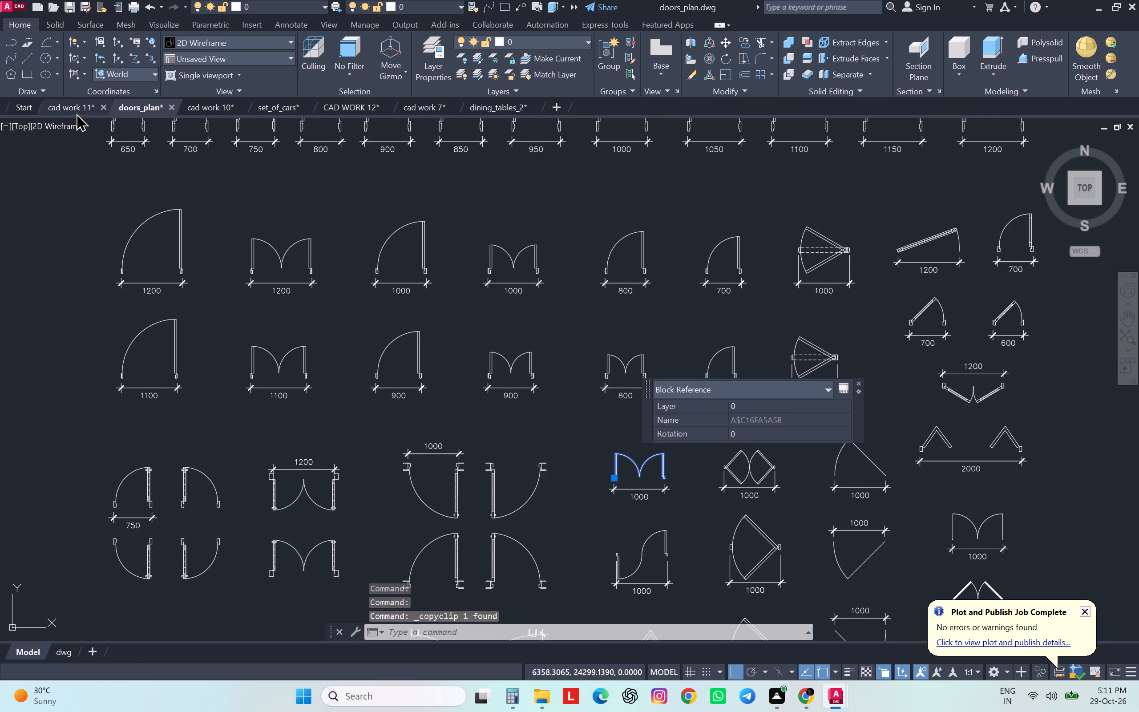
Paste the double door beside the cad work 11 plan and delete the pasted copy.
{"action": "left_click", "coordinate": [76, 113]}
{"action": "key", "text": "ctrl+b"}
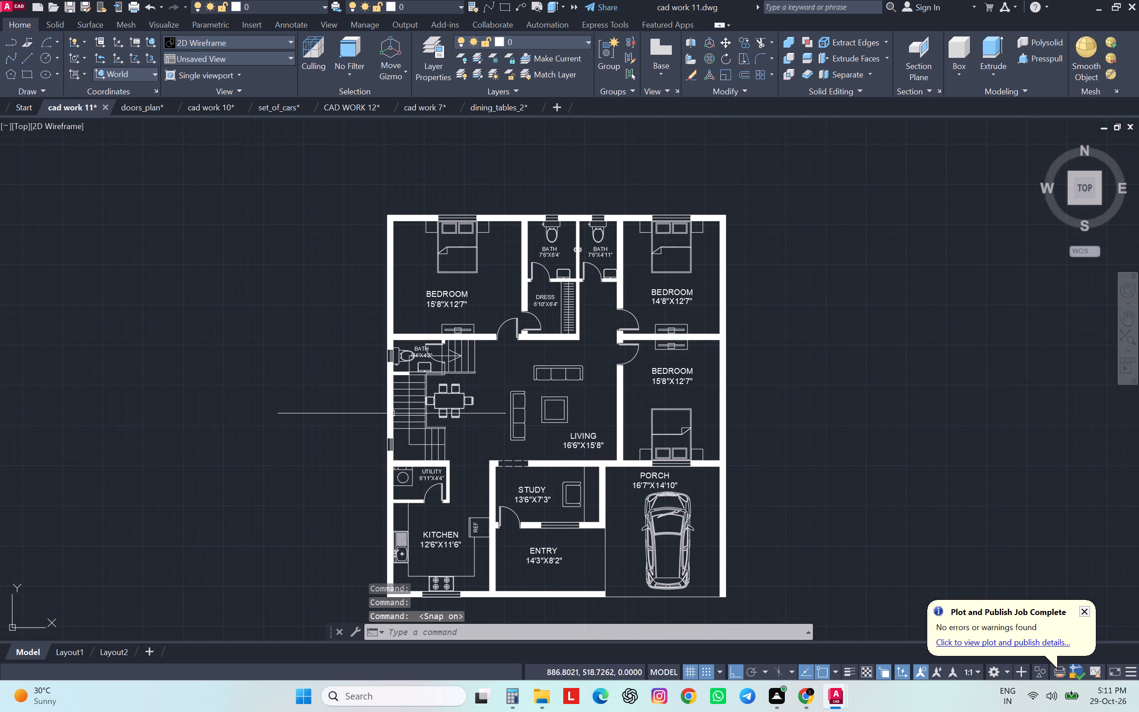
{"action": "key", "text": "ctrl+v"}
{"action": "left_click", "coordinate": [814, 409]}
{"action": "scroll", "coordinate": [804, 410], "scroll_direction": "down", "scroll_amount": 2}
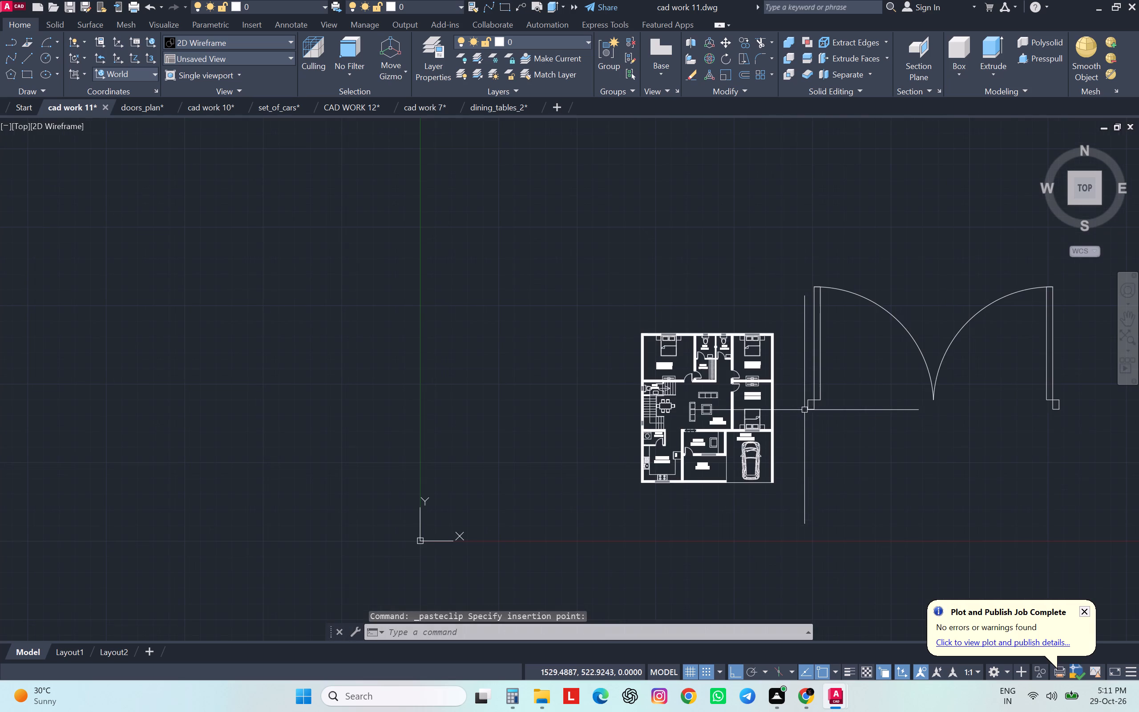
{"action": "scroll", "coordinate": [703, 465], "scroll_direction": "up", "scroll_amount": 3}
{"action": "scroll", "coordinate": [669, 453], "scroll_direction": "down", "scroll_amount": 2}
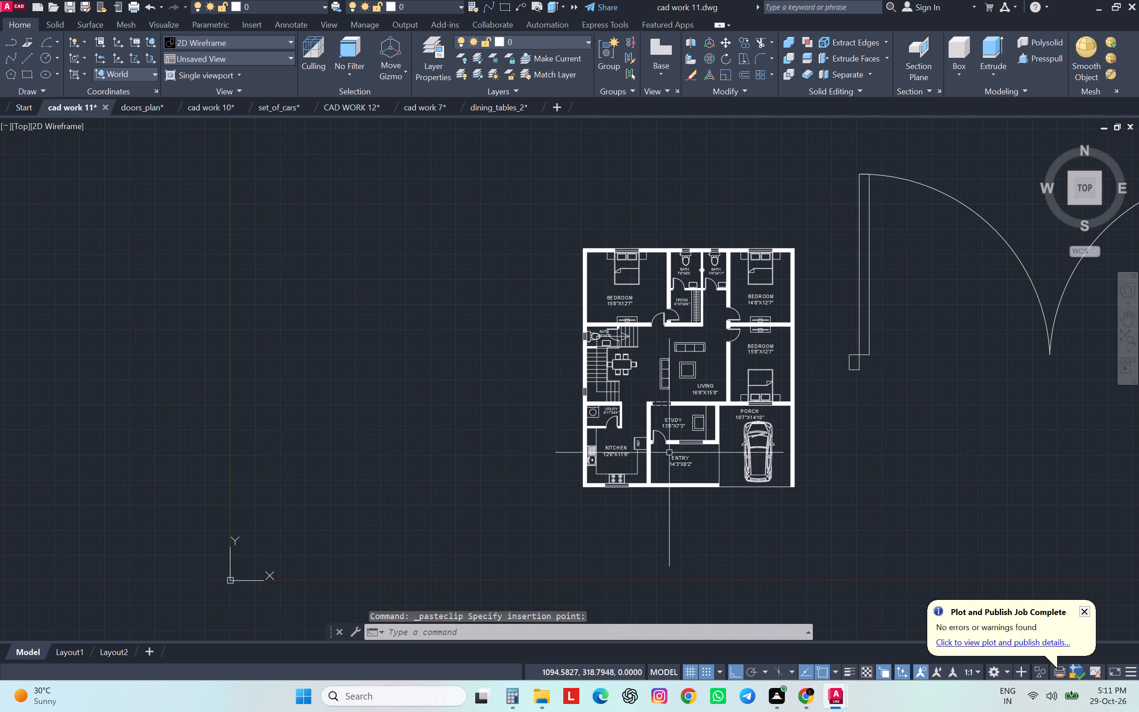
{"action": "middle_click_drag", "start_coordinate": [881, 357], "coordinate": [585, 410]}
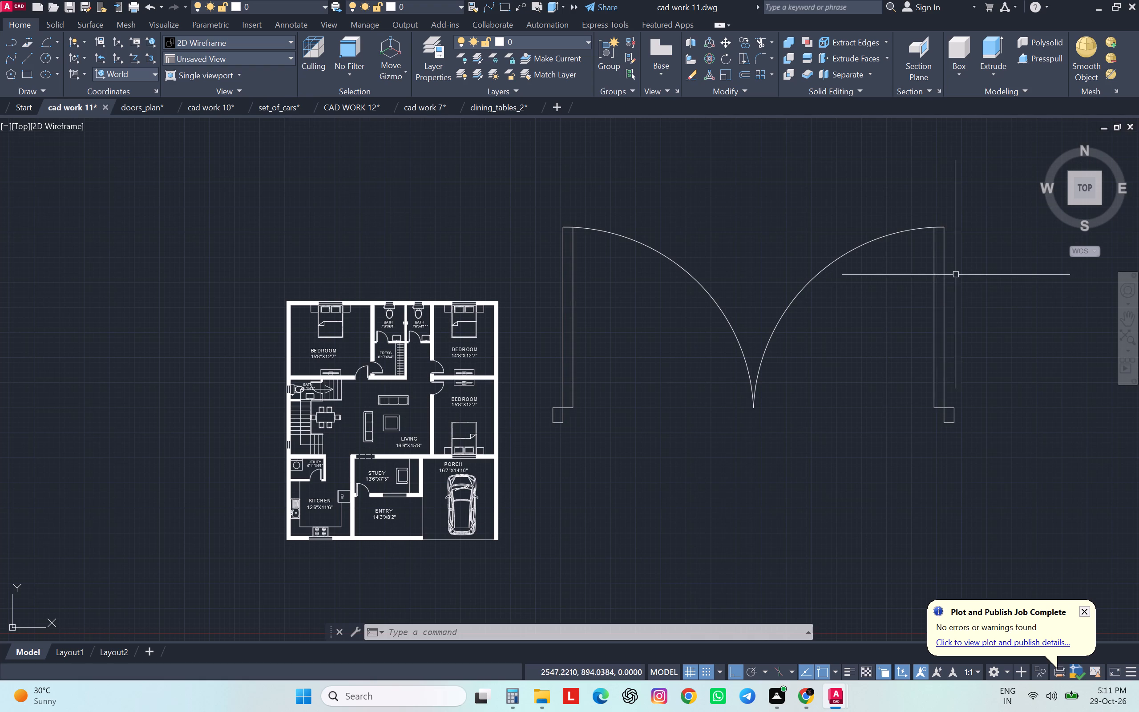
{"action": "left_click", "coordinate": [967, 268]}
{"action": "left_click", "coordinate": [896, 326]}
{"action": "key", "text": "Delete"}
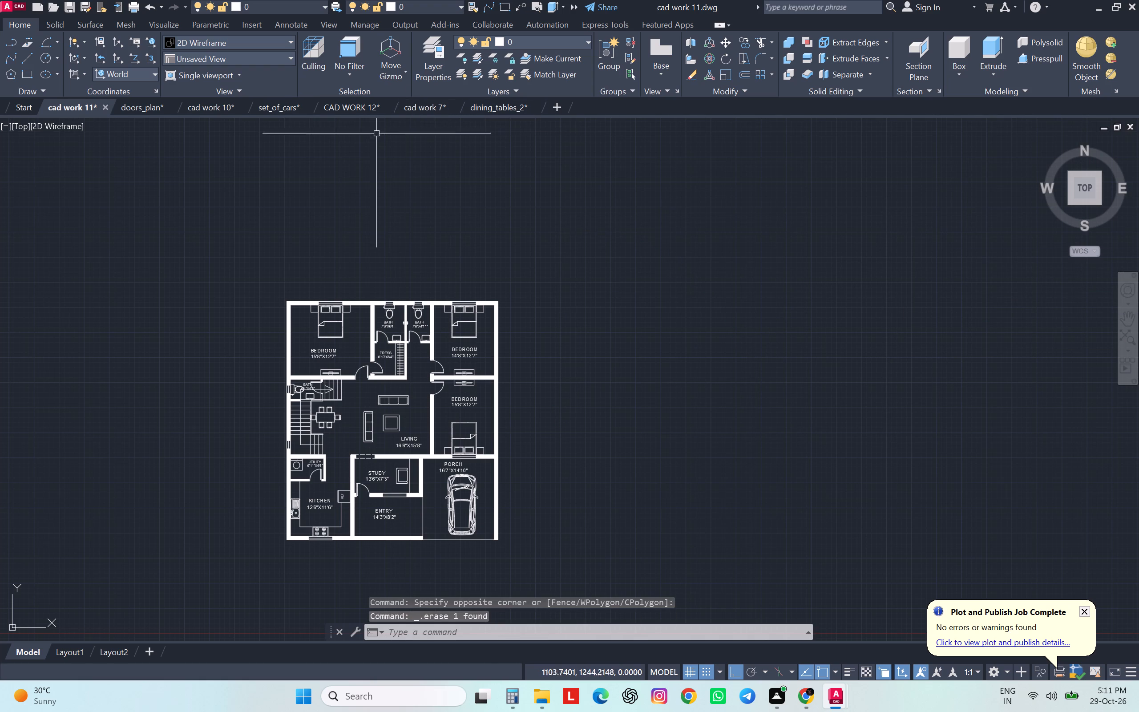
Paste the copied double door into CAD WORK 12, in the empty space east of the floor plan.
{"action": "left_click", "coordinate": [363, 110]}
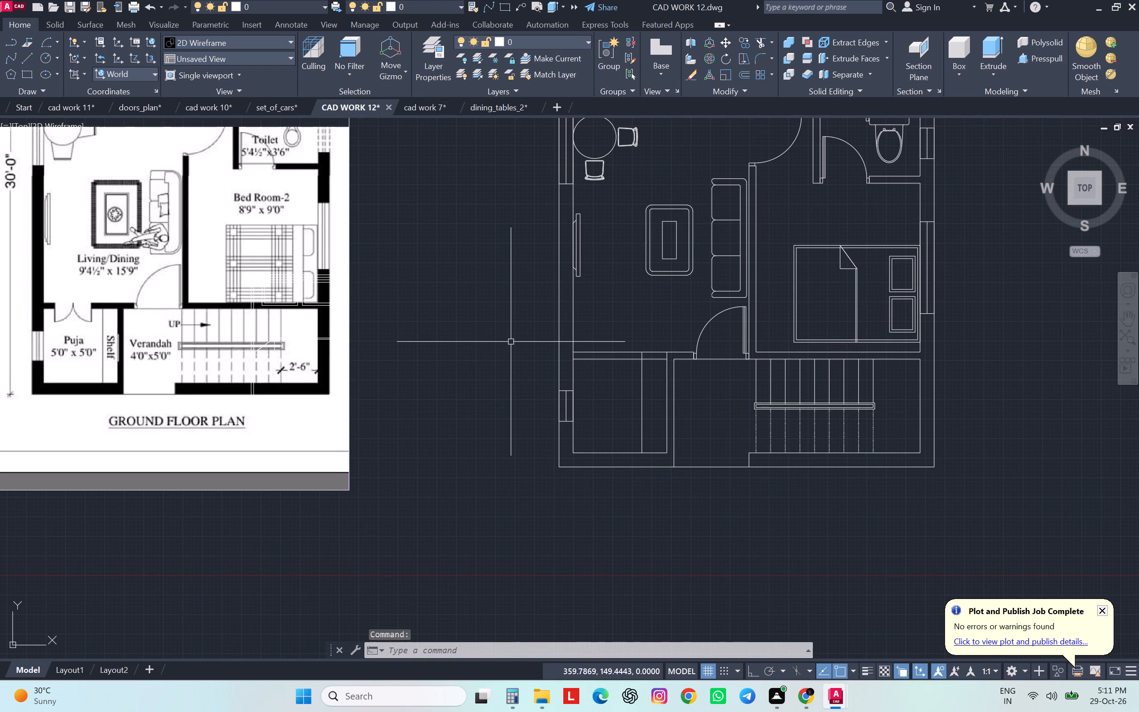
{"action": "key", "text": "ctrl+v"}
{"action": "scroll", "coordinate": [511, 342], "scroll_direction": "down", "scroll_amount": 2}
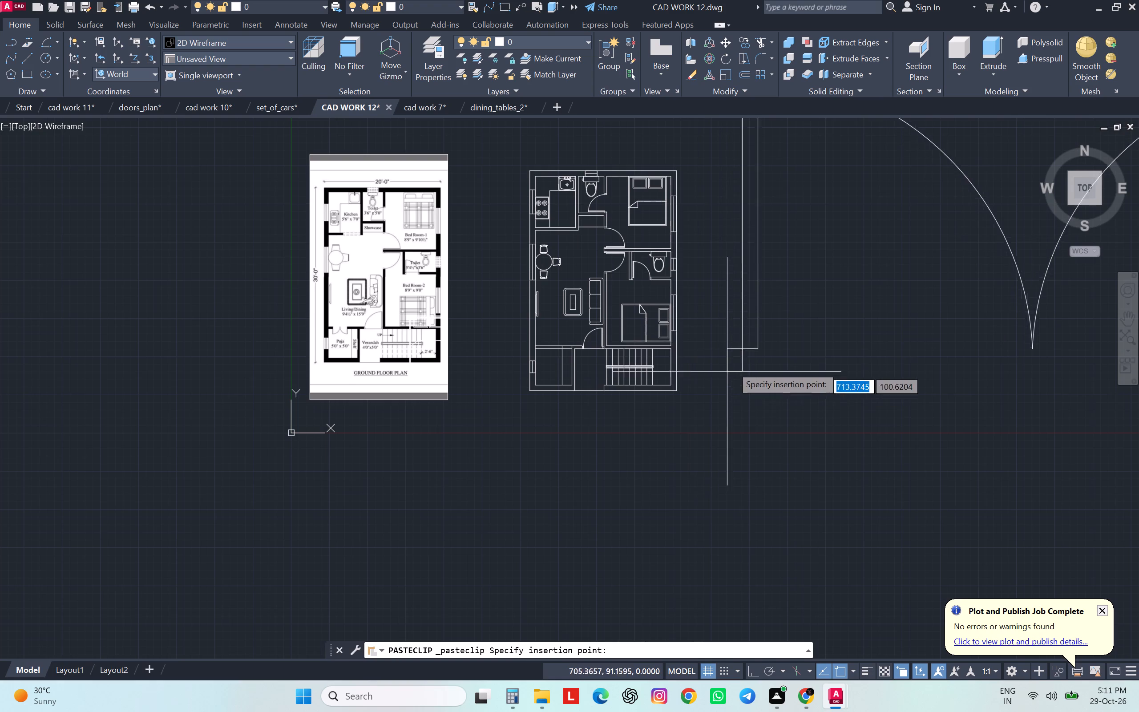
{"action": "left_click", "coordinate": [752, 352]}
Measure the Puja room's shelf depth from the east inner wall to the shelf edge line with an aligned dimension.
{"action": "scroll", "coordinate": [574, 321], "scroll_direction": "down", "scroll_amount": 1}
{"action": "scroll", "coordinate": [574, 321], "scroll_direction": "up", "scroll_amount": 4}
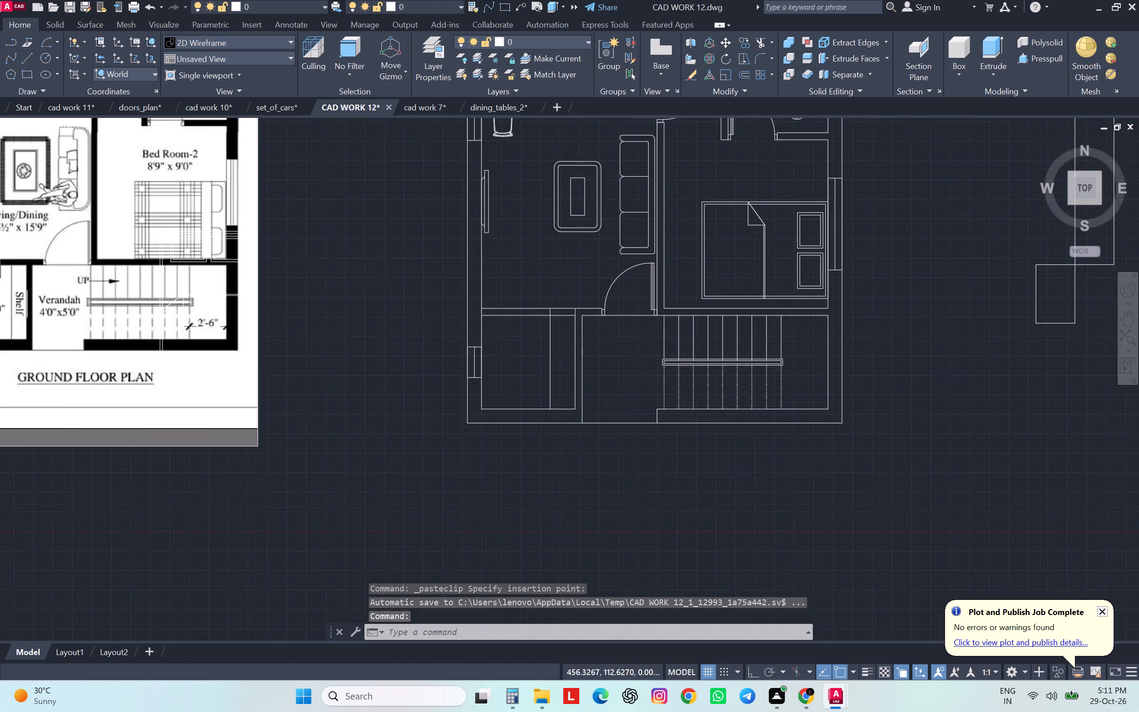
{"action": "scroll", "coordinate": [570, 356], "scroll_direction": "down", "scroll_amount": 2}
{"action": "scroll", "coordinate": [570, 334], "scroll_direction": "up", "scroll_amount": 1}
{"action": "key", "text": "d"}
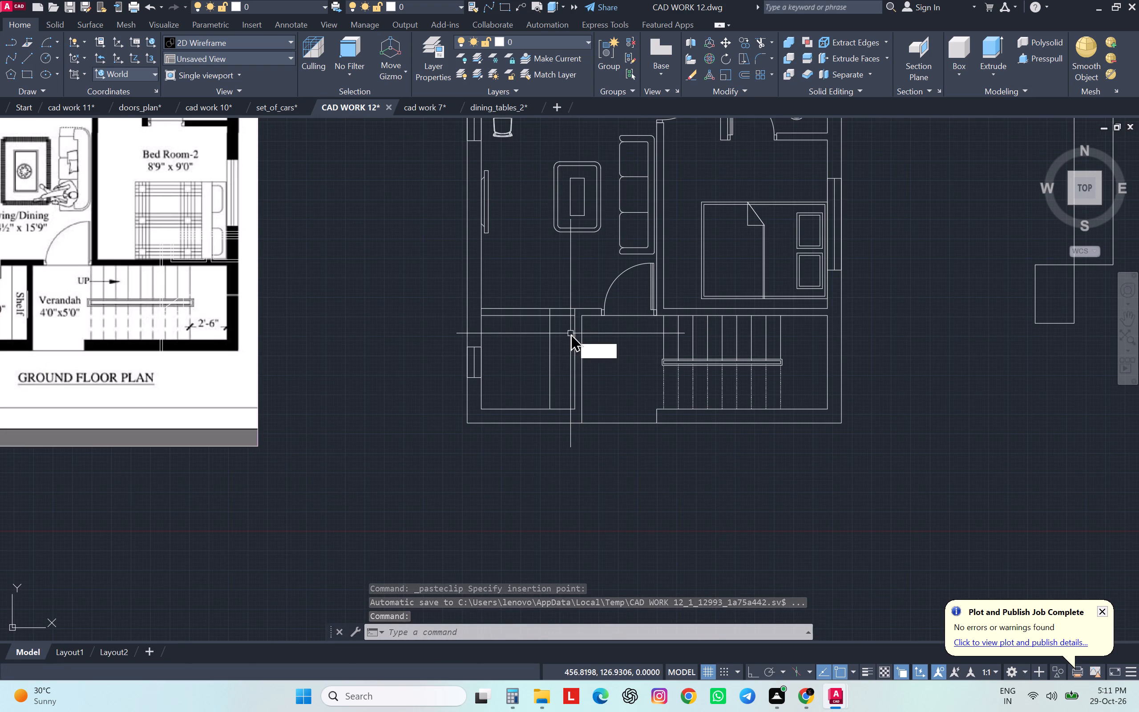
{"action": "type", "text": "a"}
{"action": "key", "text": "space"}
{"action": "scroll", "coordinate": [572, 322], "scroll_direction": "up", "scroll_amount": 3}
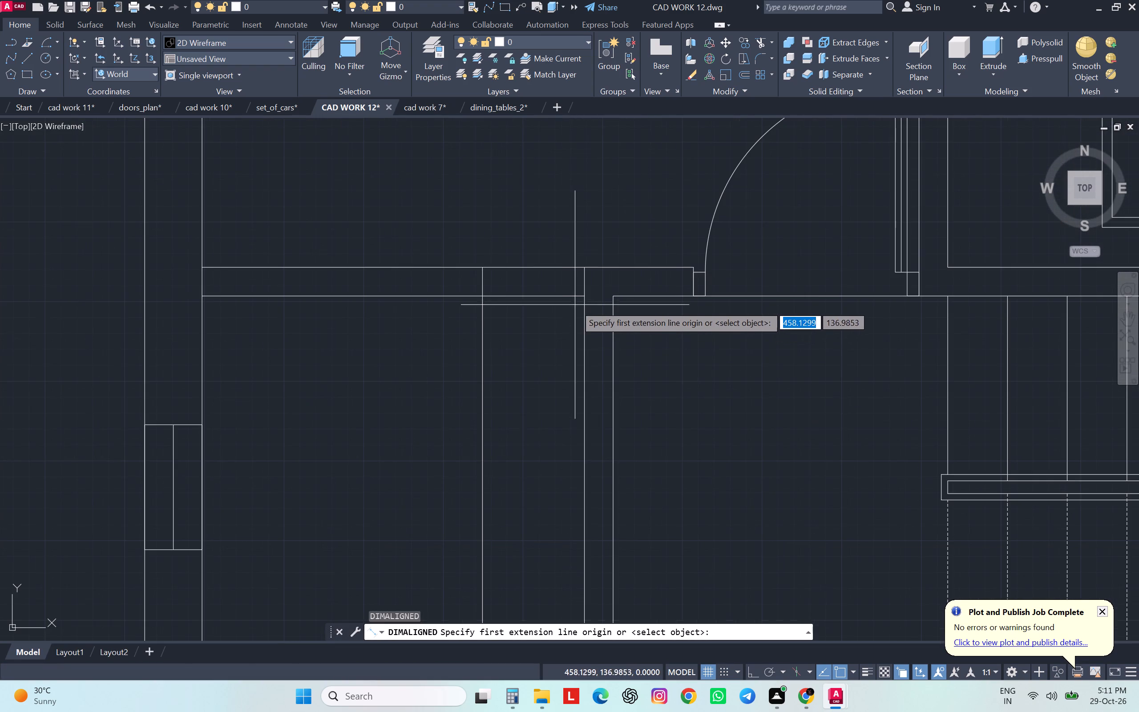
{"action": "left_click", "coordinate": [581, 298]}
{"action": "left_click", "coordinate": [479, 298]}
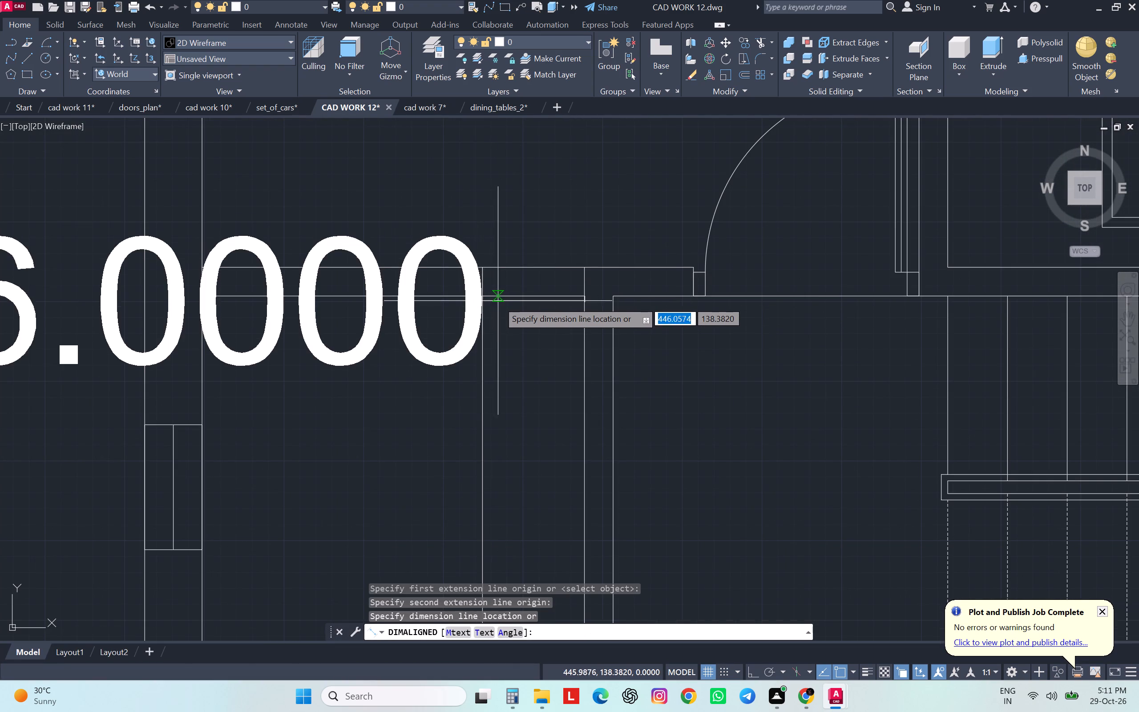
{"action": "scroll", "coordinate": [498, 301], "scroll_direction": "down", "scroll_amount": 2}
{"action": "key", "text": "Escape"}
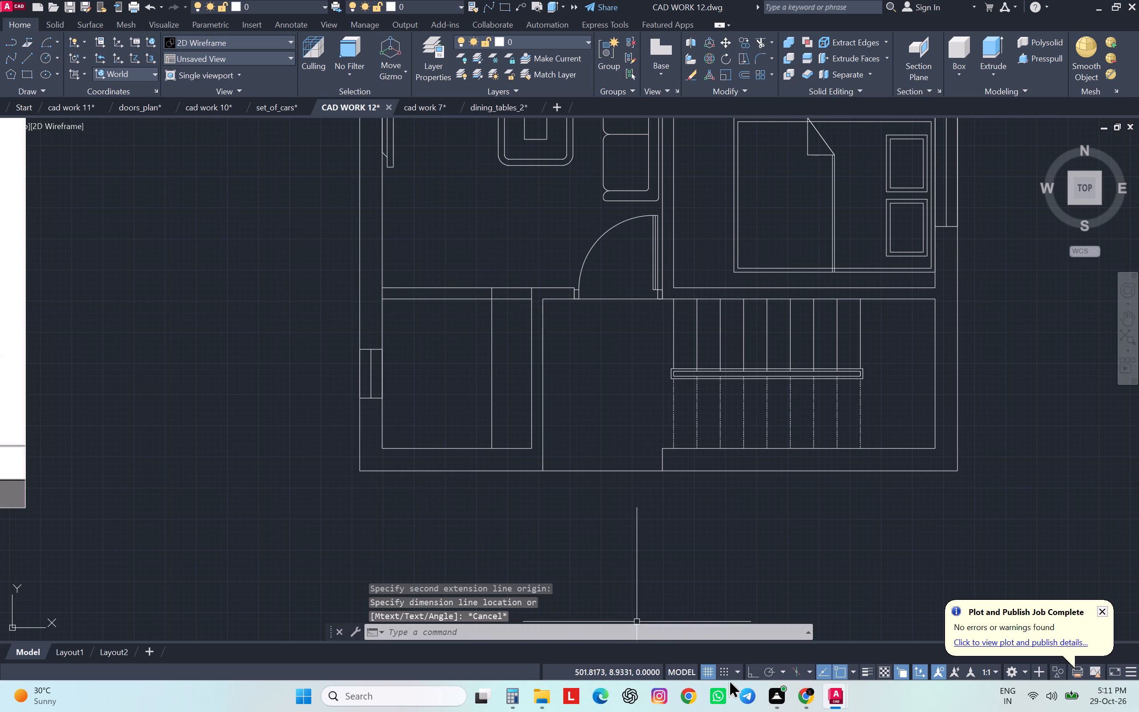
Switch to Chrome, convert 16 inches to centimetres and 45 cm to inches, and return to AutoCAD.
{"action": "left_click", "coordinate": [808, 696]}
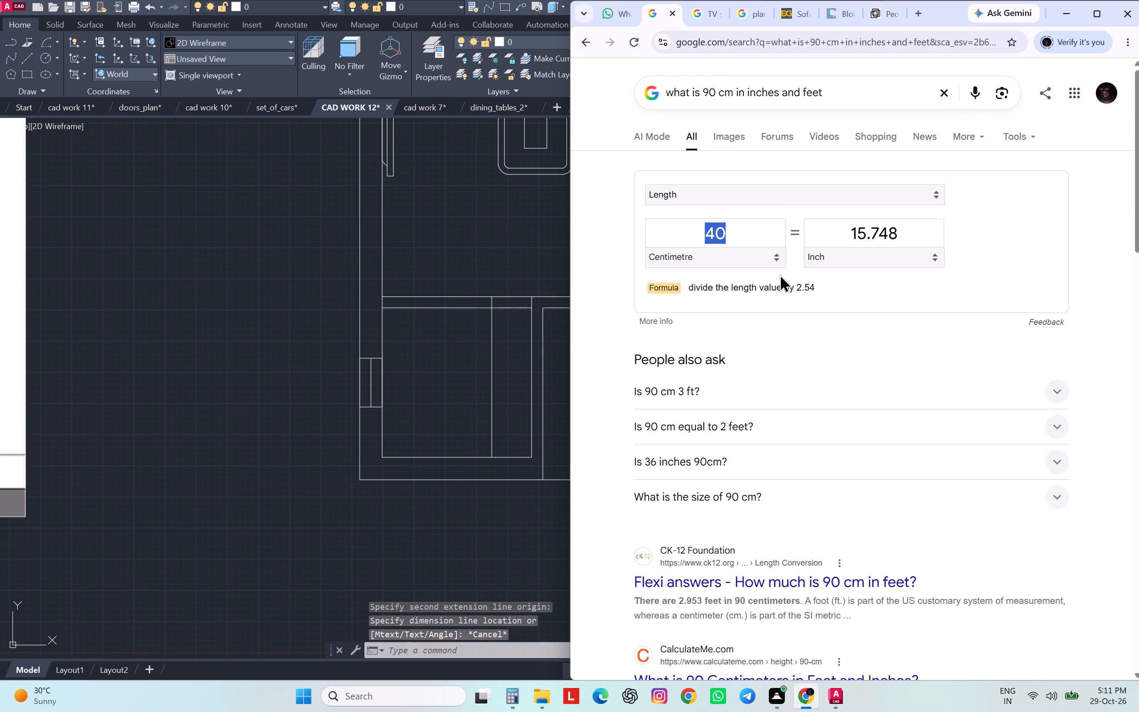
{"action": "left_click_drag", "start_coordinate": [915, 231], "coordinate": [819, 232]}
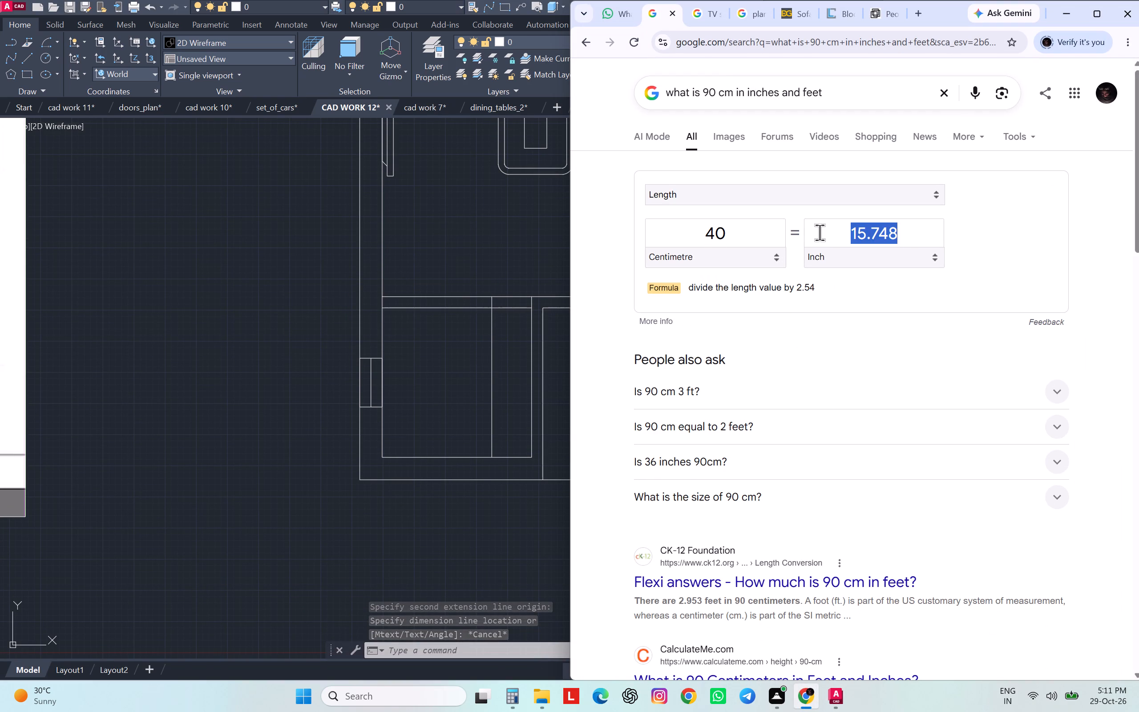
{"action": "type", "text": "16"}
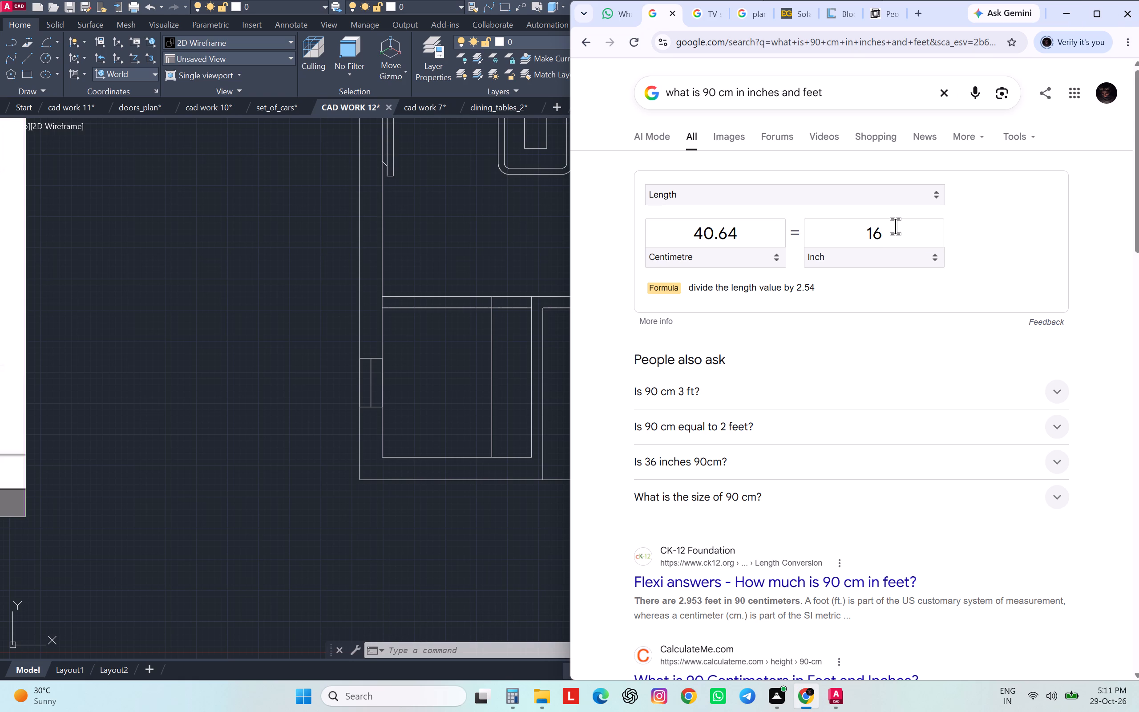
{"action": "left_click_drag", "start_coordinate": [752, 233], "coordinate": [647, 232]}
{"action": "type", "text": "45"}
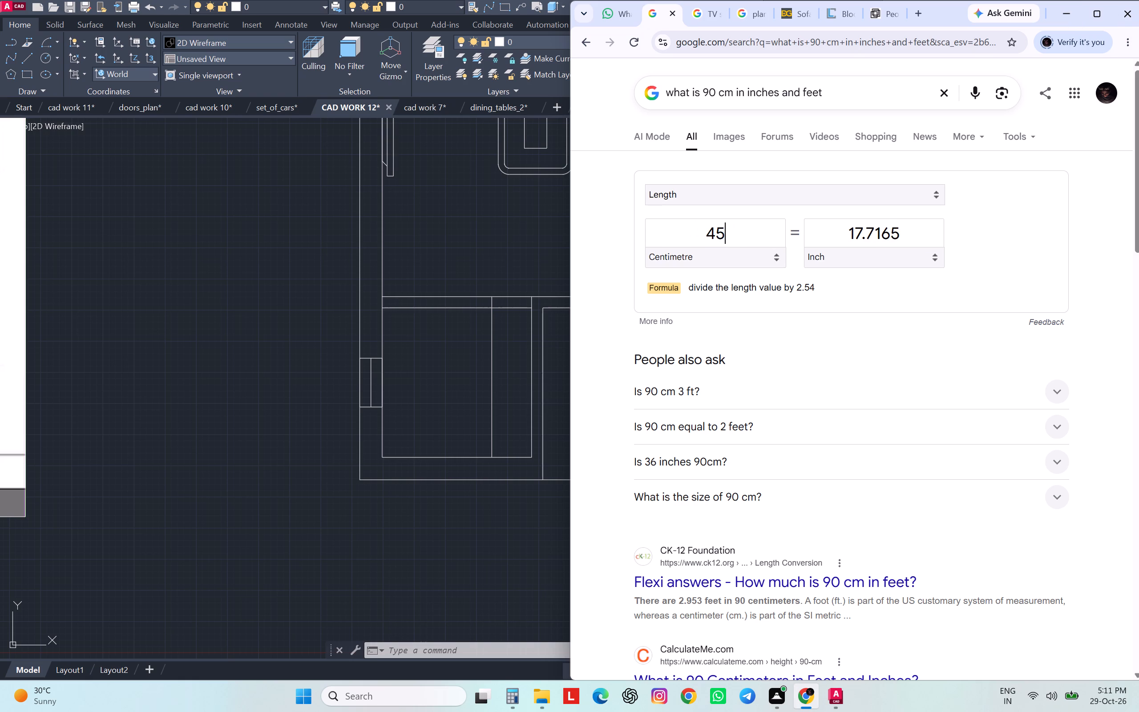
{"action": "left_click", "coordinate": [1072, 11]}
Delete the shelf edge line in the Puja room.
{"action": "left_click", "coordinate": [490, 429]}
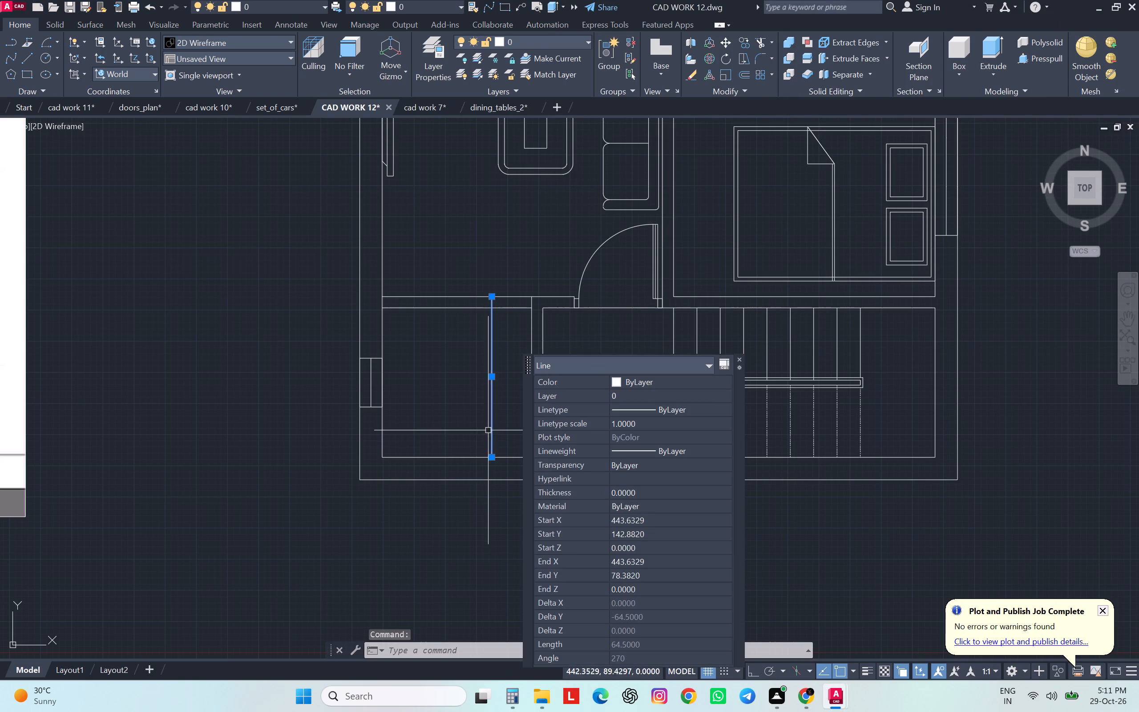
{"action": "key", "text": "Delete"}
Offset the Puja room's east inner wall line 18 units into the room as the new shelf edge.
{"action": "left_click", "coordinate": [530, 425]}
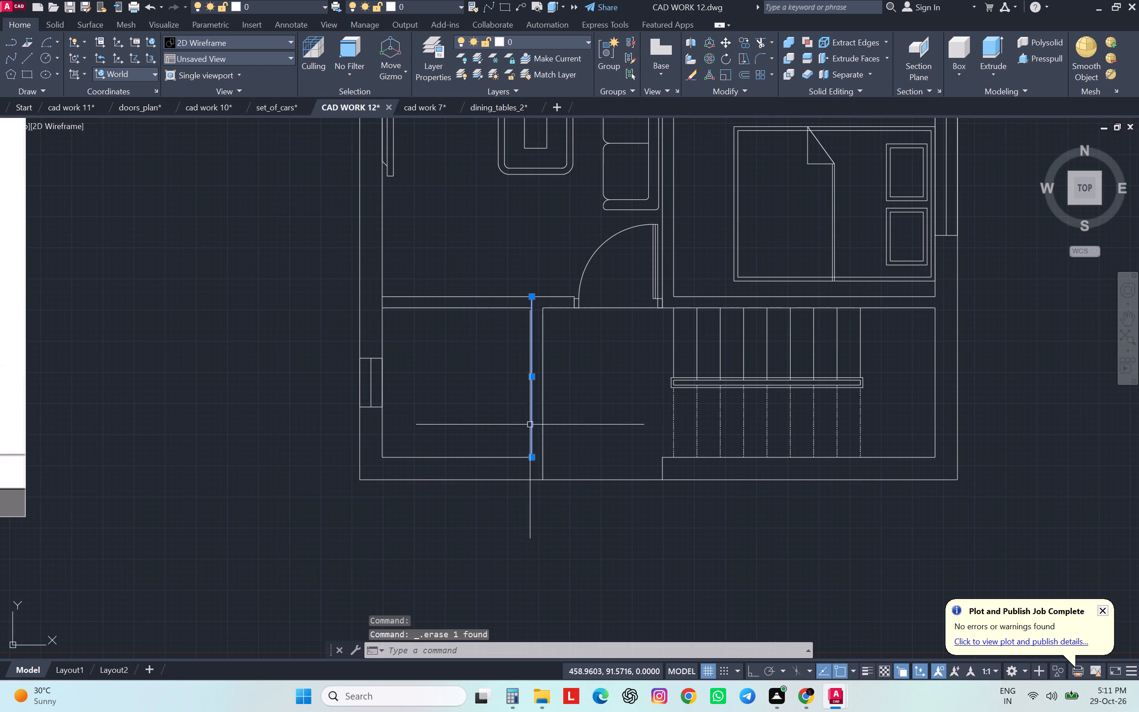
{"action": "key", "text": "o"}
{"action": "key", "text": "Return"}
{"action": "type", "text": "18"}
{"action": "key", "text": "Return"}
{"action": "left_click", "coordinate": [458, 533]}
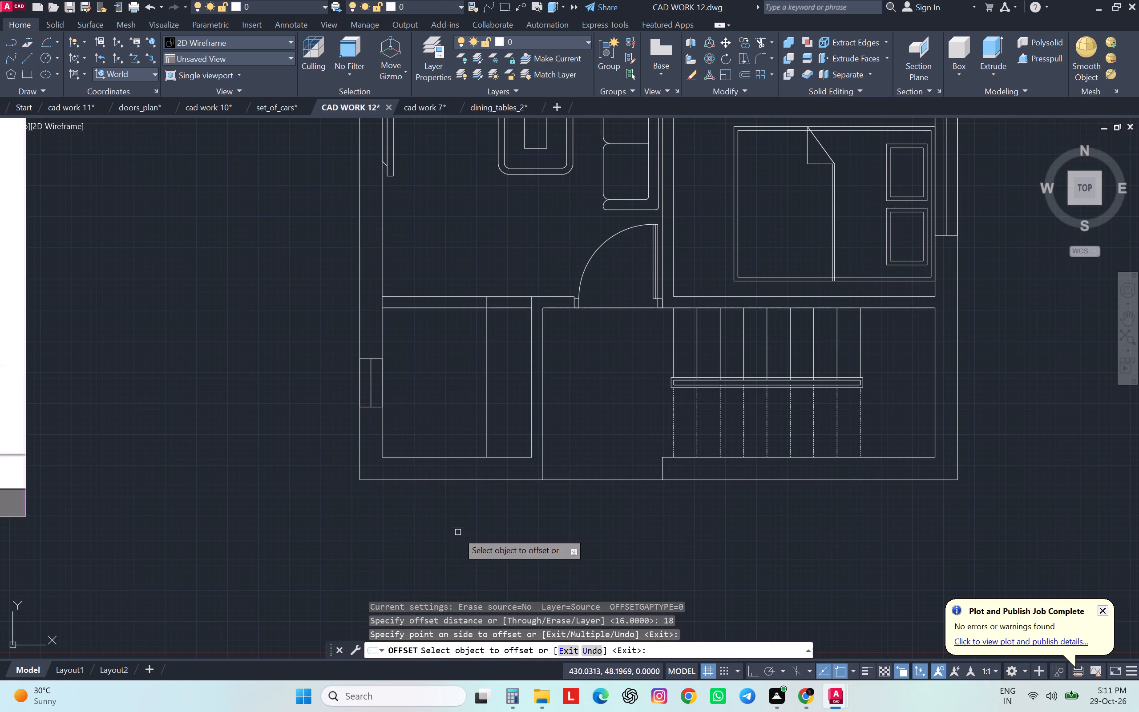
{"action": "middle_click_drag", "start_coordinate": [504, 304], "coordinate": [536, 328]}
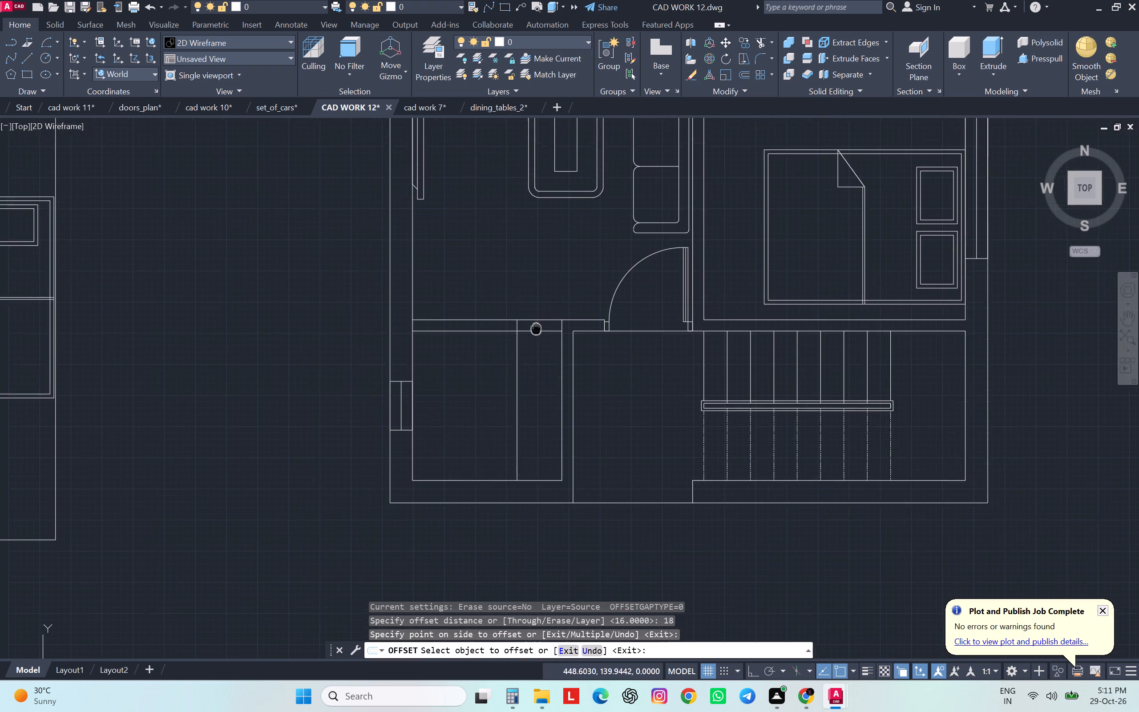
{"action": "middle_click_drag", "start_coordinate": [536, 328], "coordinate": [615, 342]}
{"action": "scroll", "coordinate": [616, 342], "scroll_direction": "down", "scroll_amount": 2}
{"action": "key", "text": "Escape"}
{"action": "key", "text": "Escape"}
{"action": "key", "text": "Escape"}
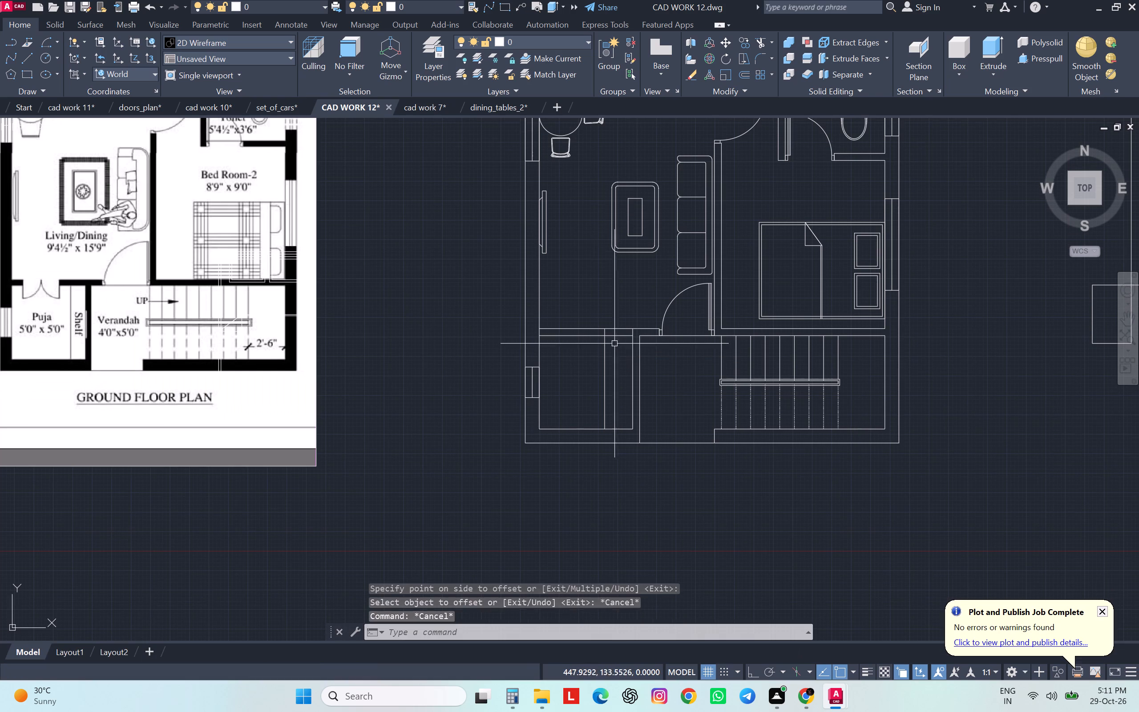
{"action": "key", "text": "Escape"}
Measure the Puja room's clear width from the shelf edge to the west inner wall with an aligned dimension.
{"action": "scroll", "coordinate": [575, 332], "scroll_direction": "down", "scroll_amount": 1}
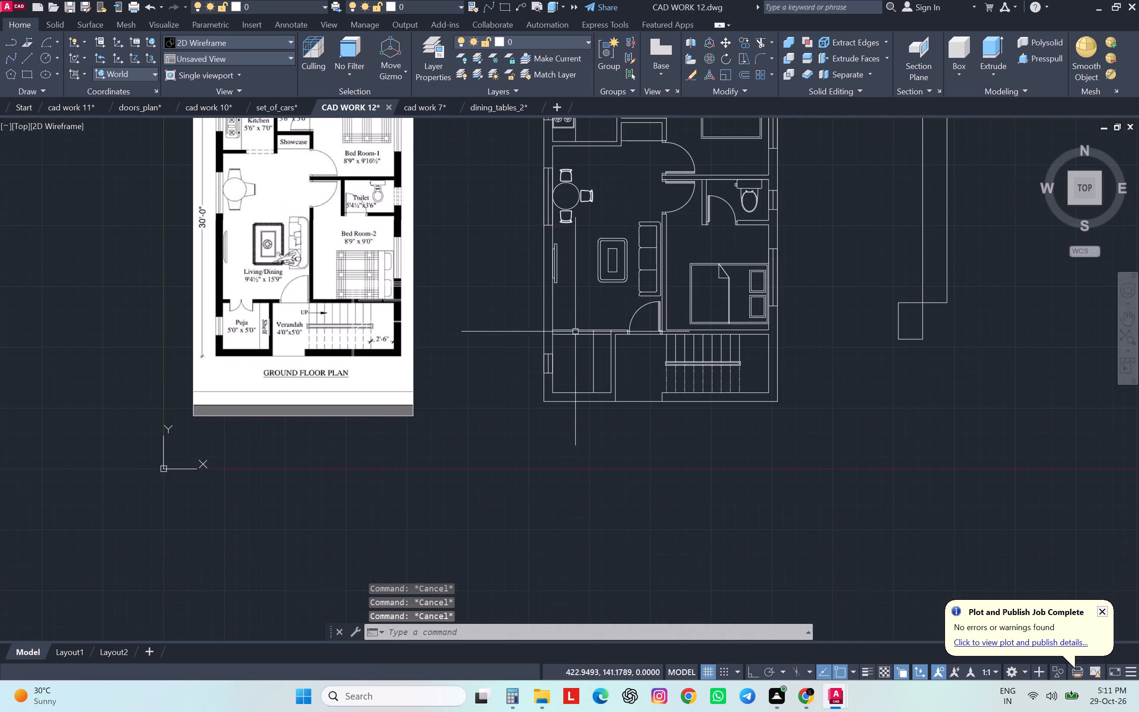
{"action": "scroll", "coordinate": [575, 332], "scroll_direction": "up", "scroll_amount": 1}
{"action": "scroll", "coordinate": [575, 366], "scroll_direction": "down", "scroll_amount": 1}
{"action": "scroll", "coordinate": [575, 364], "scroll_direction": "up", "scroll_amount": 2}
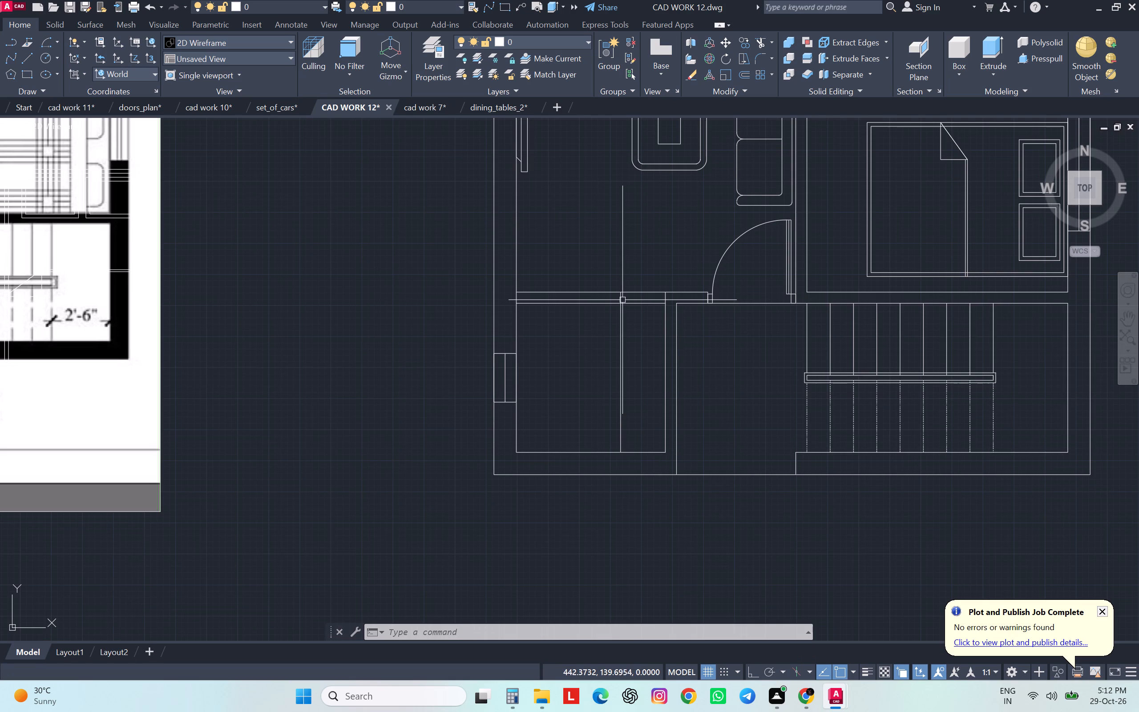
{"action": "type", "text": "da"}
{"action": "key", "text": "space"}
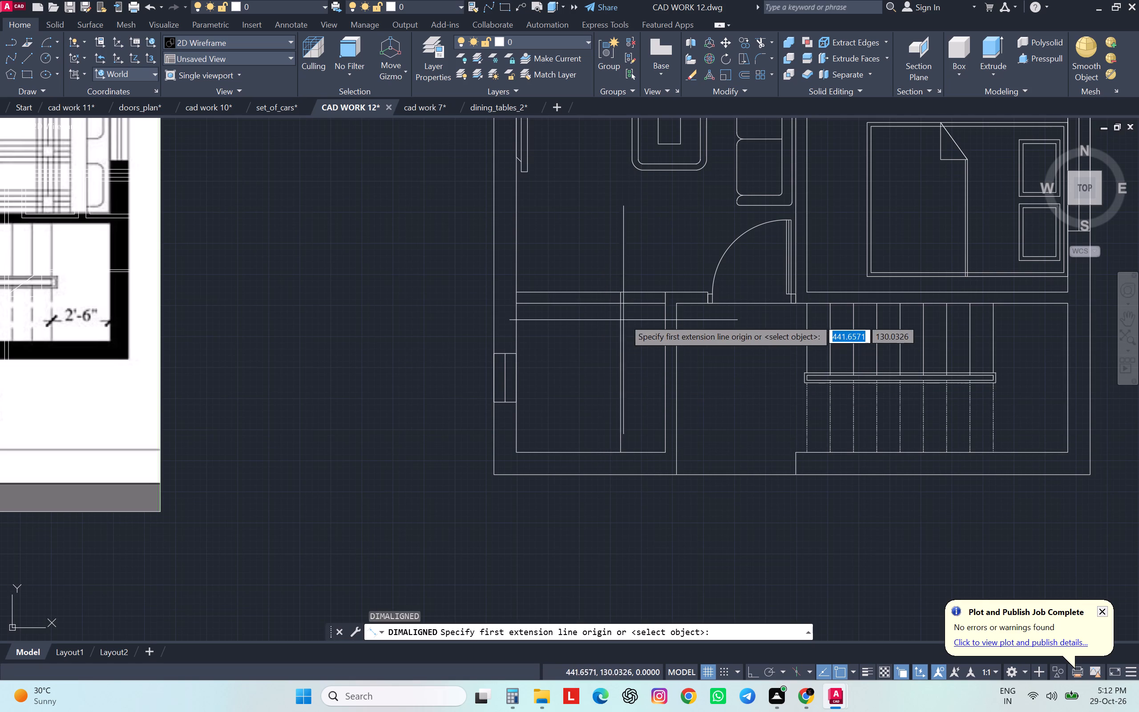
{"action": "left_click", "coordinate": [625, 307]}
{"action": "left_click", "coordinate": [520, 299]}
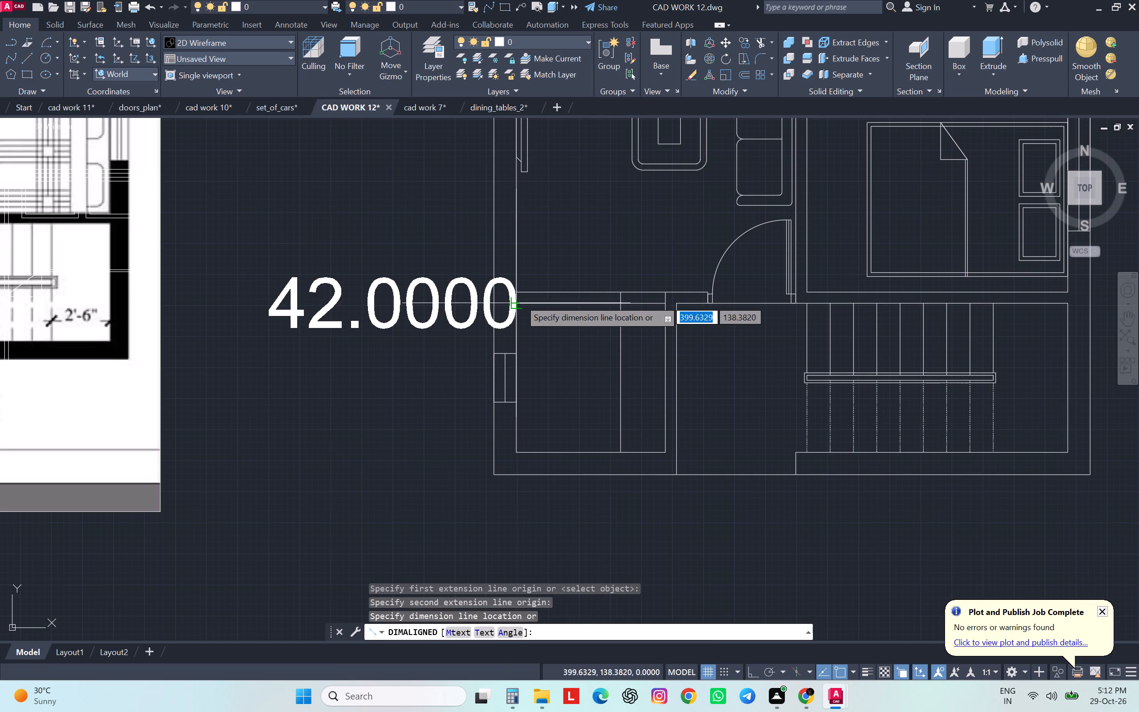
{"action": "key", "text": "Escape"}
Measure the pasted double door's overall width between its outer frame corners with an aligned dimension.
{"action": "middle_click_drag", "start_coordinate": [550, 312], "coordinate": [536, 323]}
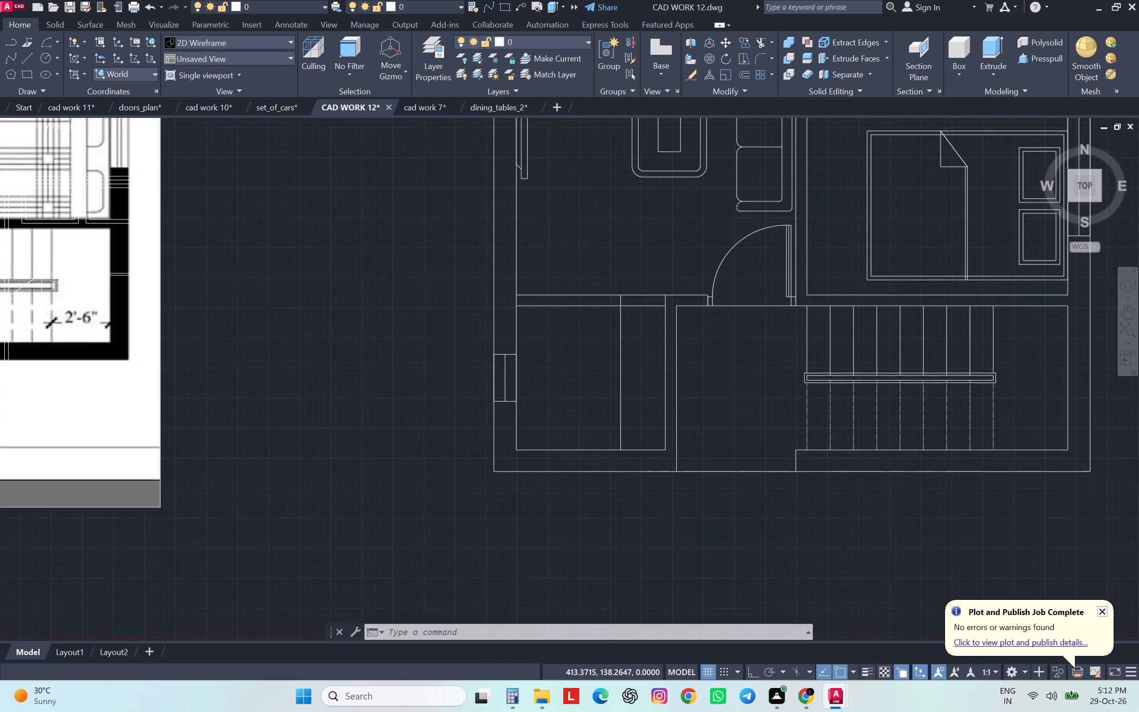
{"action": "middle_click_drag", "start_coordinate": [536, 323], "coordinate": [502, 342]}
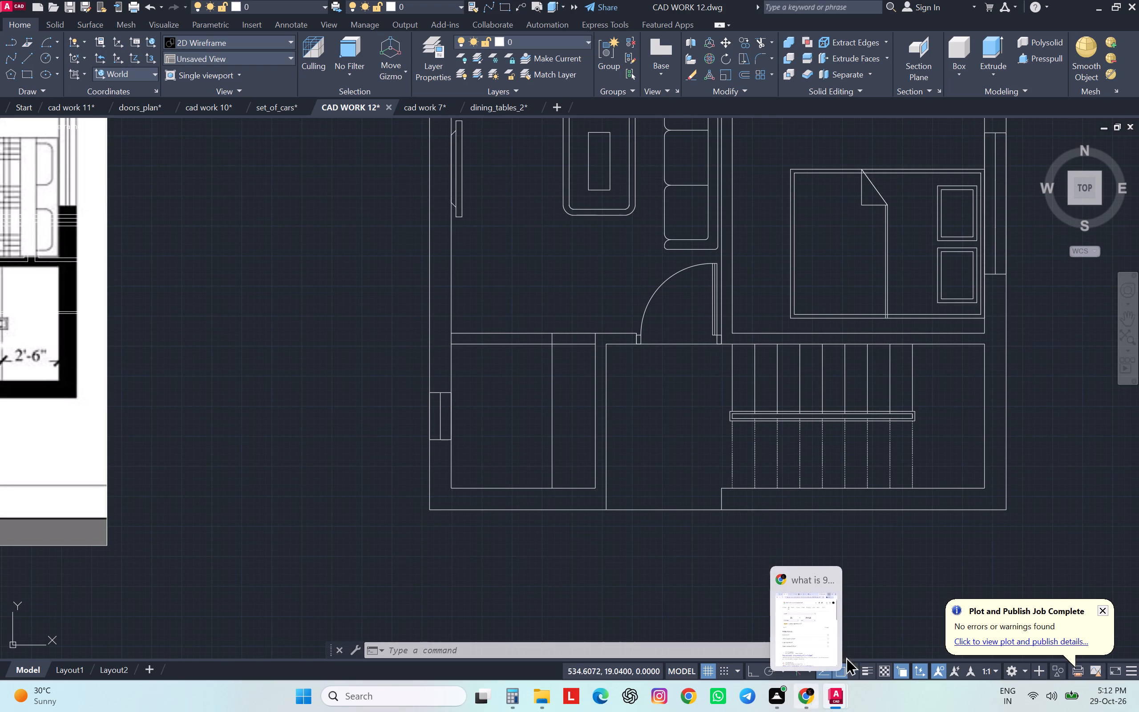
{"action": "middle_click_drag", "start_coordinate": [892, 559], "coordinate": [570, 536]}
{"action": "scroll", "coordinate": [575, 522], "scroll_direction": "down", "scroll_amount": 5}
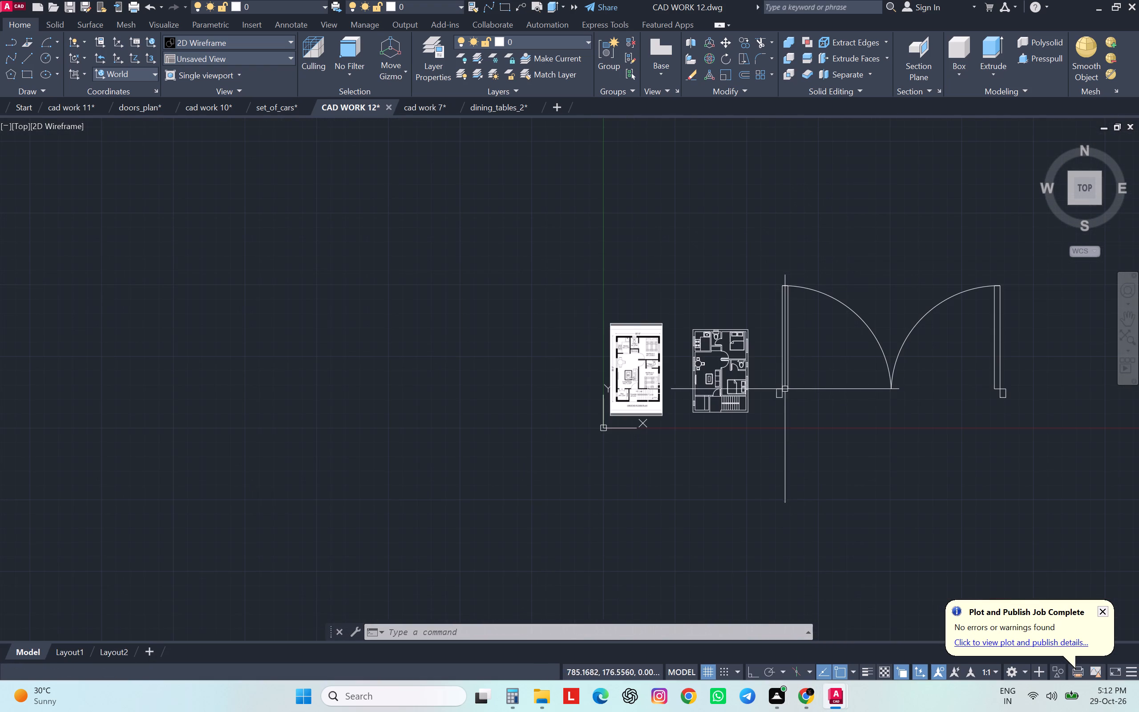
{"action": "key", "text": "d"}
{"action": "type", "text": "a"}
{"action": "key", "text": "space"}
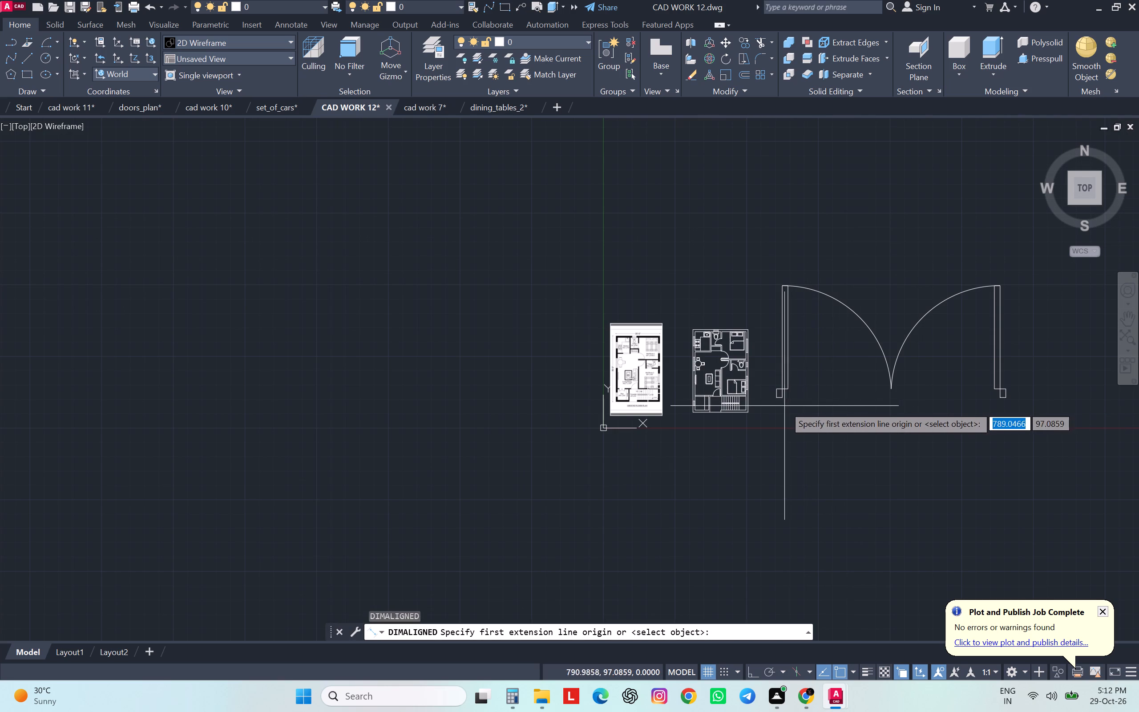
{"action": "scroll", "coordinate": [776, 402], "scroll_direction": "up", "scroll_amount": 2}
{"action": "left_click", "coordinate": [777, 393]}
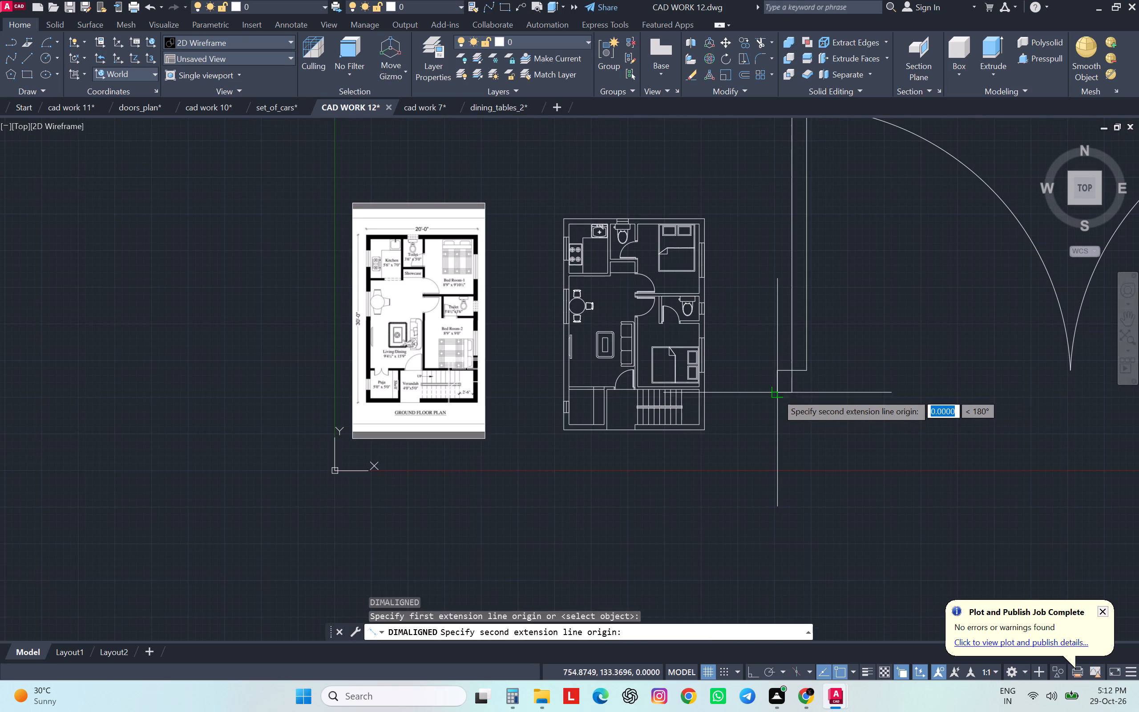
{"action": "scroll", "coordinate": [777, 393], "scroll_direction": "up", "scroll_amount": 1}
{"action": "scroll", "coordinate": [777, 393], "scroll_direction": "down", "scroll_amount": 5}
{"action": "scroll", "coordinate": [934, 390], "scroll_direction": "up", "scroll_amount": 3}
{"action": "left_click", "coordinate": [876, 410]}
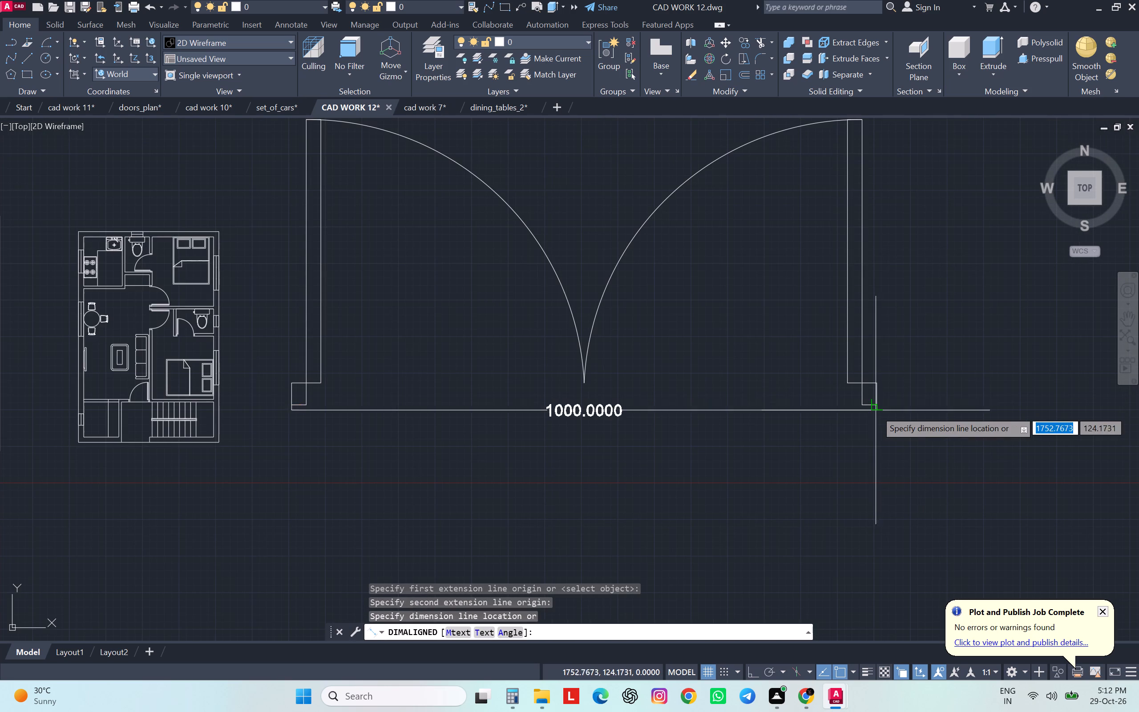
{"action": "key", "text": "Escape"}
{"action": "scroll", "coordinate": [878, 377], "scroll_direction": "down", "scroll_amount": 1}
{"action": "scroll", "coordinate": [878, 377], "scroll_direction": "up", "scroll_amount": 2}
{"action": "scroll", "coordinate": [878, 377], "scroll_direction": "down", "scroll_amount": 1}
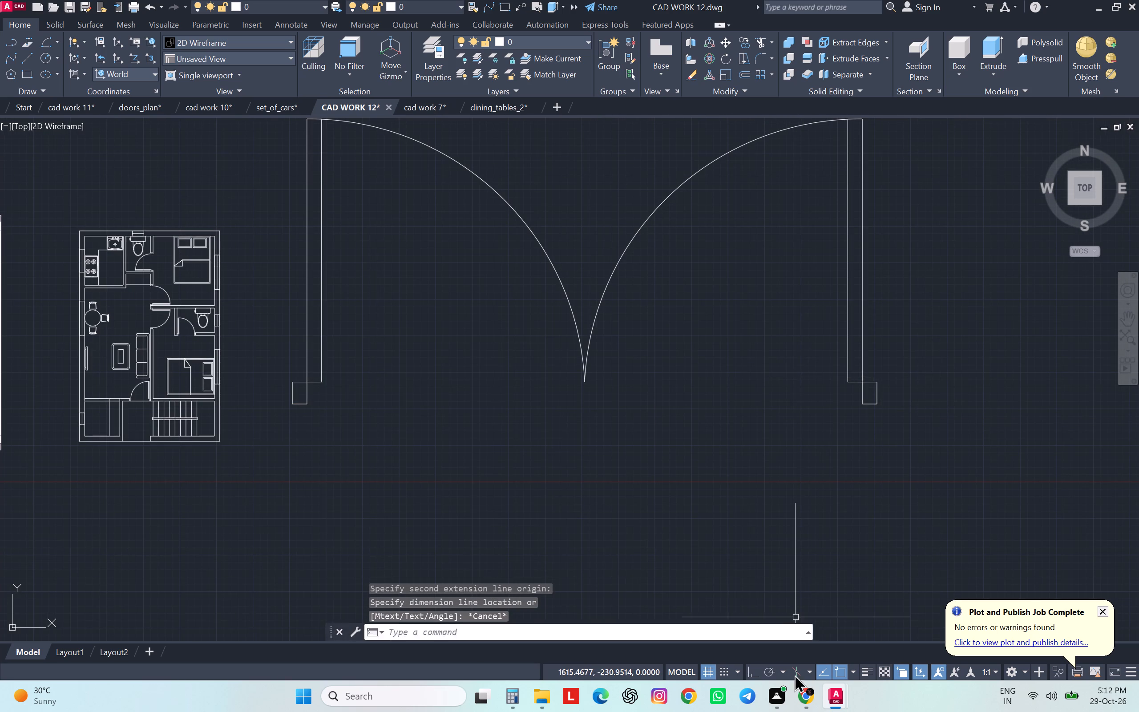
Switch to Chrome, convert 100 centimetres to inches, and return to AutoCAD.
{"action": "left_click", "coordinate": [803, 700]}
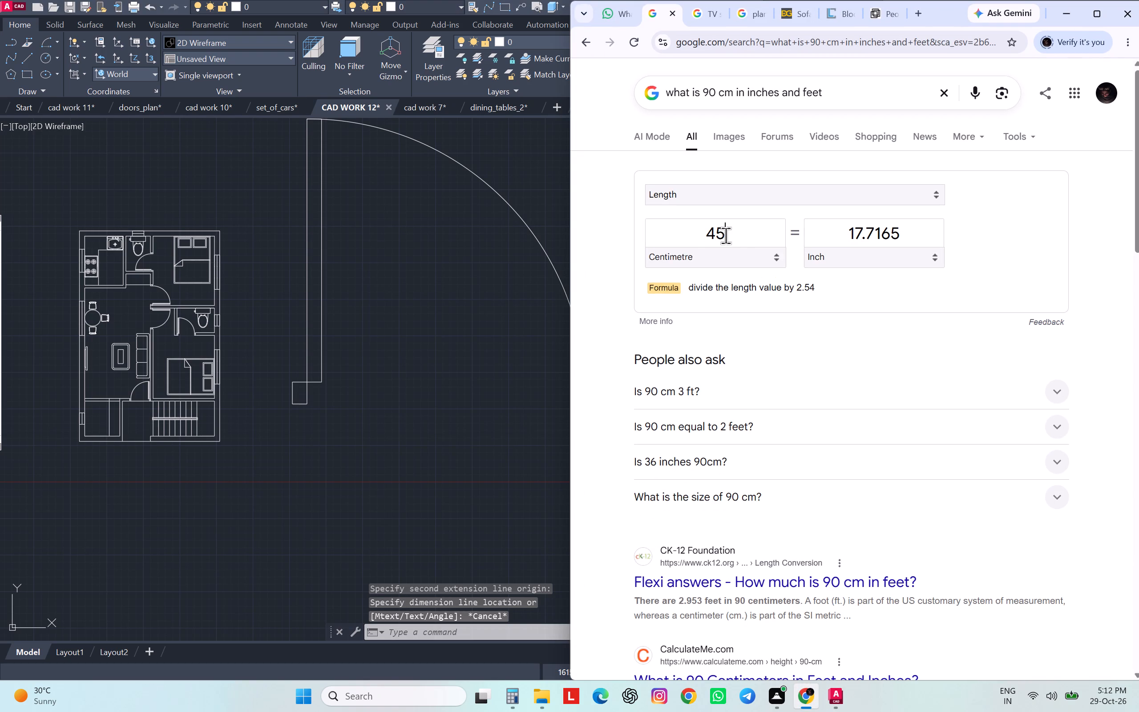
{"action": "left_click_drag", "start_coordinate": [722, 235], "coordinate": [685, 234]}
{"action": "scroll", "coordinate": [685, 234], "scroll_direction": "down", "scroll_amount": 1}
{"action": "scroll", "coordinate": [685, 234], "scroll_direction": "up", "scroll_amount": 1}
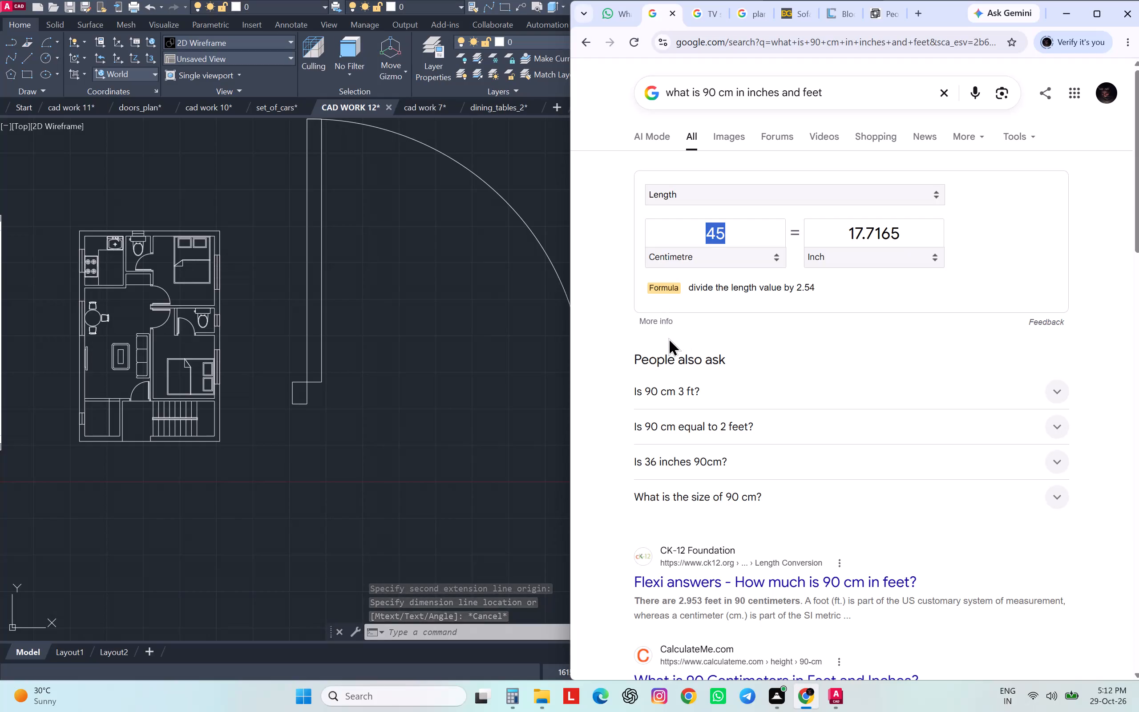
{"action": "type", "text": "100"}
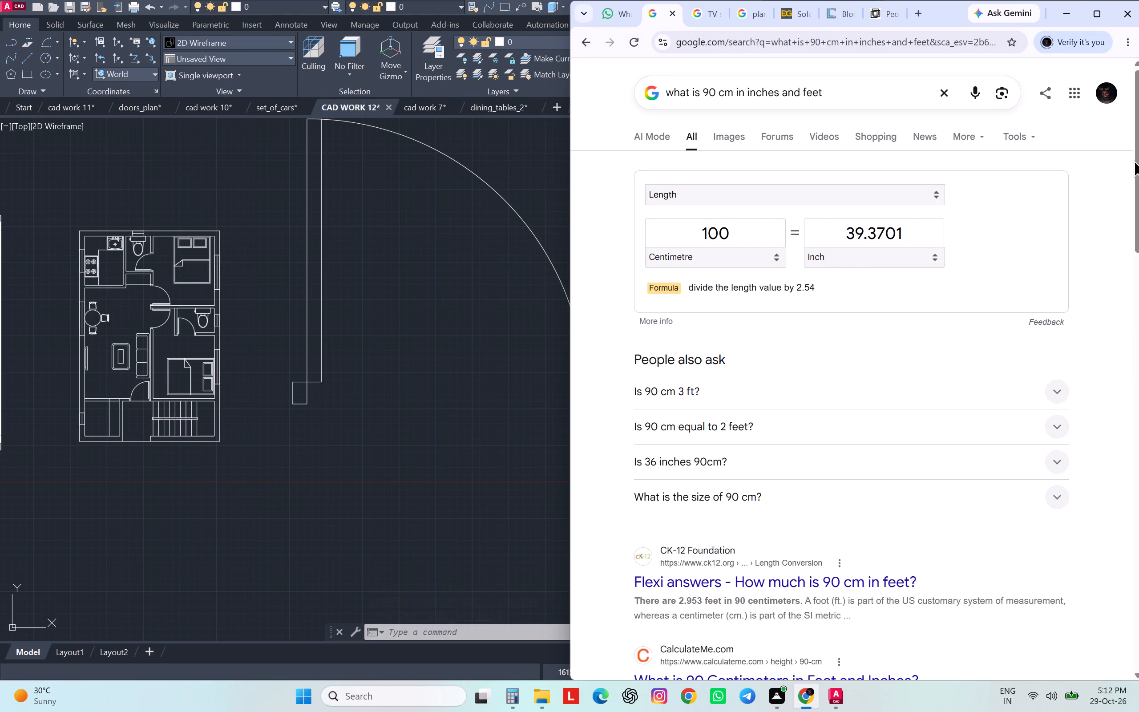
{"action": "left_click", "coordinate": [1062, 13]}
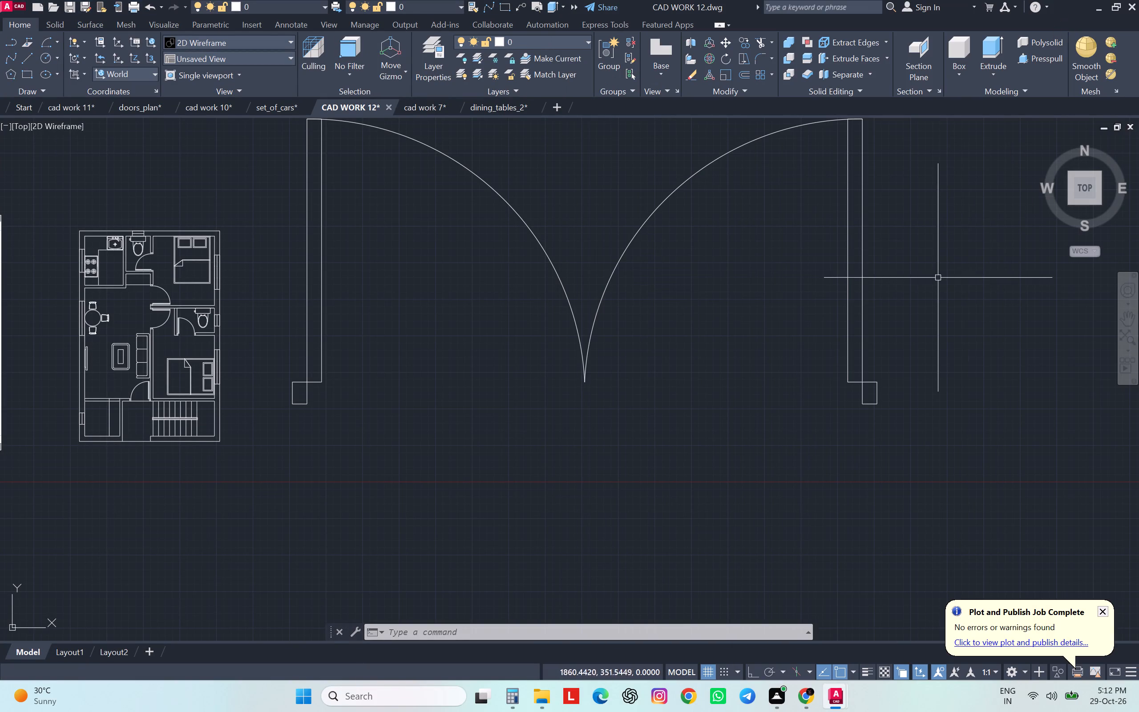
Draw a 42-unit line along the lower face of the Puja room's north wall, from the shelf edge to the west inner wall.
{"action": "scroll", "coordinate": [704, 338], "scroll_direction": "up", "scroll_amount": 1}
{"action": "scroll", "coordinate": [704, 338], "scroll_direction": "down", "scroll_amount": 2}
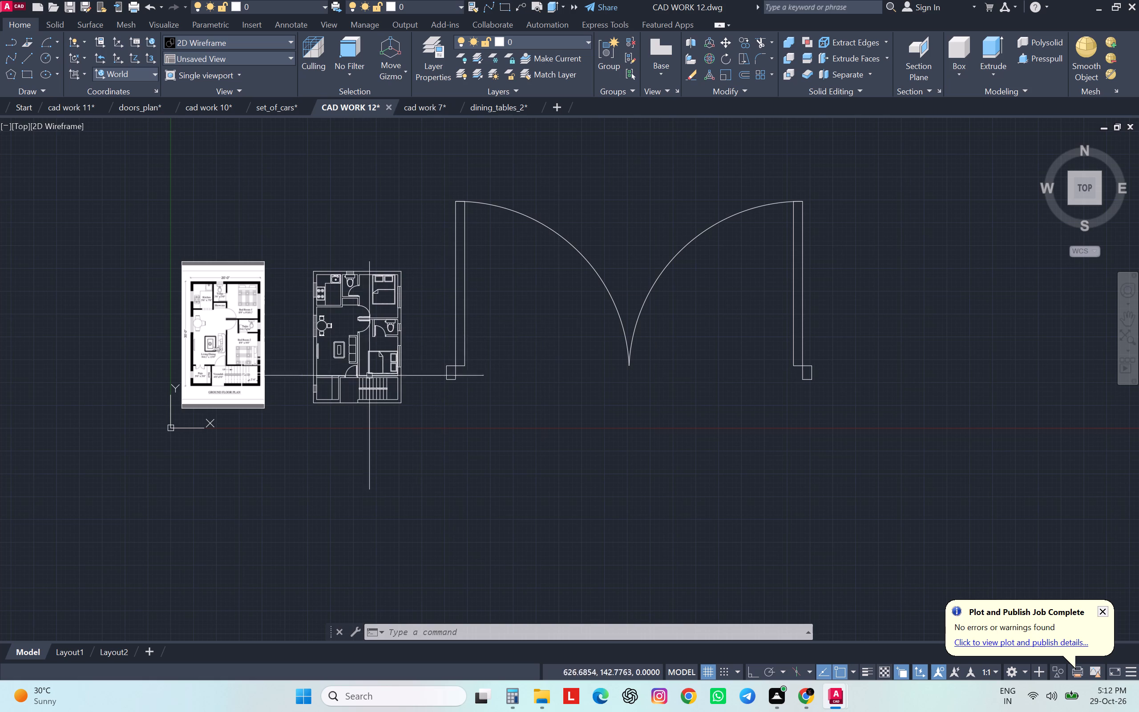
{"action": "scroll", "coordinate": [308, 385], "scroll_direction": "up", "scroll_amount": 1}
{"action": "scroll", "coordinate": [330, 375], "scroll_direction": "down", "scroll_amount": 1}
{"action": "scroll", "coordinate": [350, 391], "scroll_direction": "up", "scroll_amount": 1}
{"action": "scroll", "coordinate": [350, 391], "scroll_direction": "down", "scroll_amount": 1}
{"action": "scroll", "coordinate": [350, 391], "scroll_direction": "up", "scroll_amount": 3}
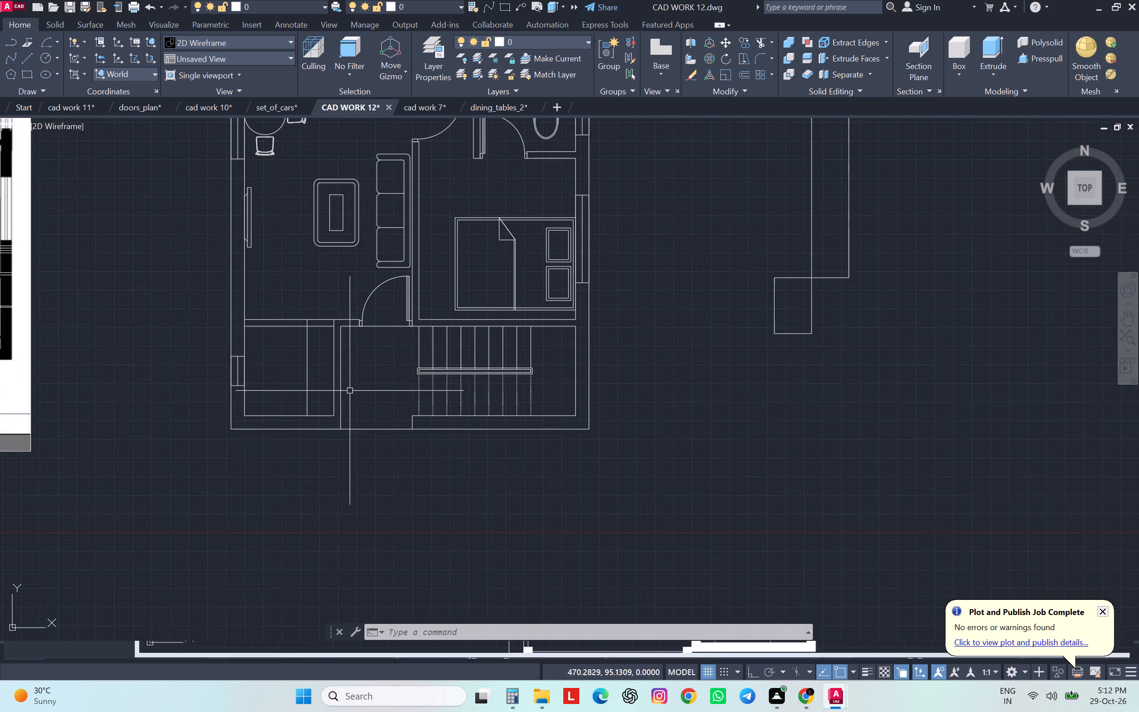
{"action": "scroll", "coordinate": [350, 391], "scroll_direction": "down", "scroll_amount": 1}
{"action": "scroll", "coordinate": [350, 391], "scroll_direction": "up", "scroll_amount": 1}
{"action": "middle_click_drag", "start_coordinate": [350, 391], "coordinate": [606, 455]}
{"action": "scroll", "coordinate": [606, 455], "scroll_direction": "up", "scroll_amount": 1}
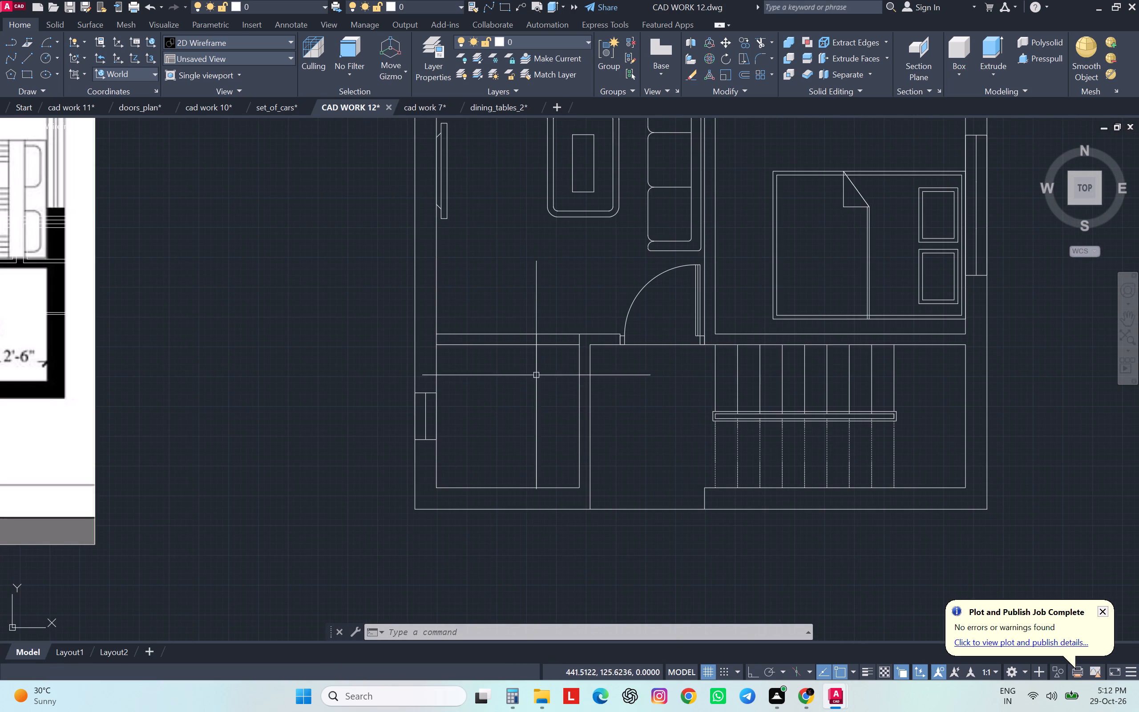
{"action": "key", "text": "l"}
{"action": "key", "text": "Return"}
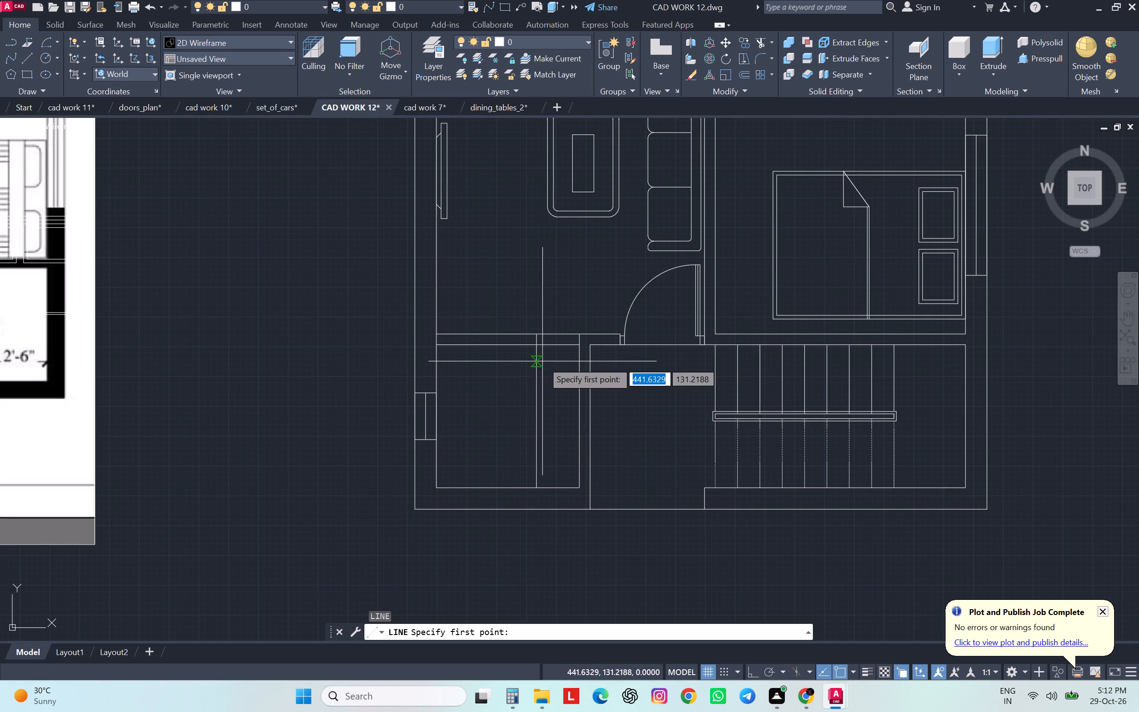
{"action": "left_click", "coordinate": [537, 344]}
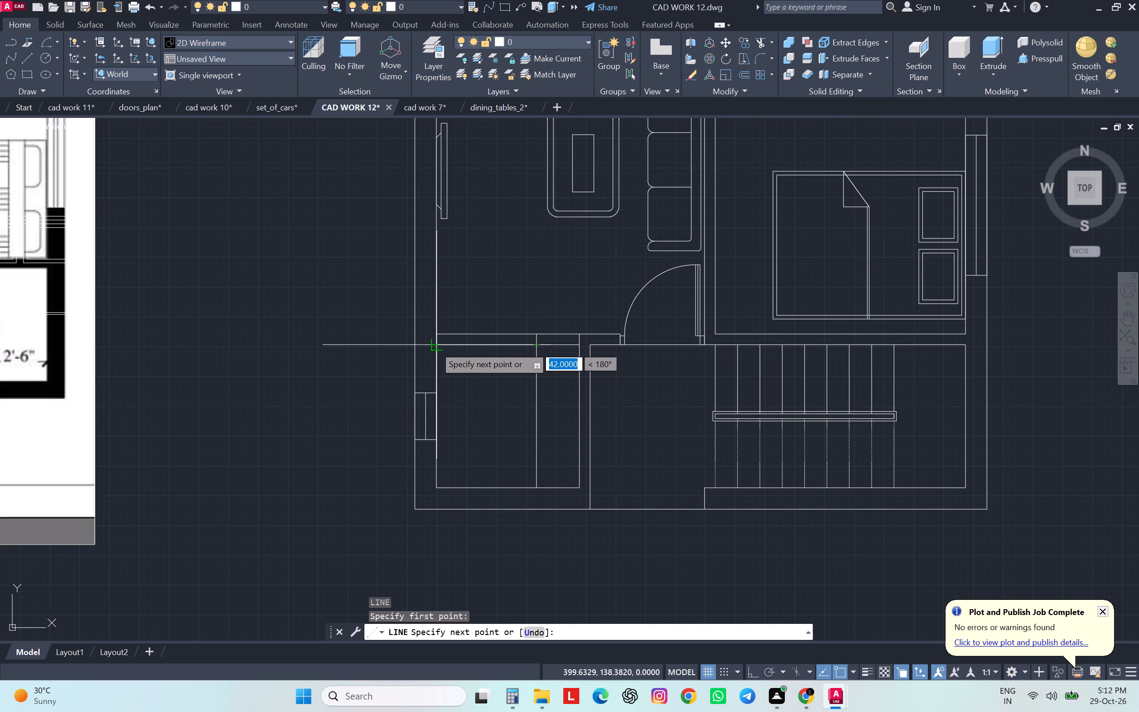
{"action": "left_click", "coordinate": [435, 346]}
{"action": "key", "text": "Escape"}
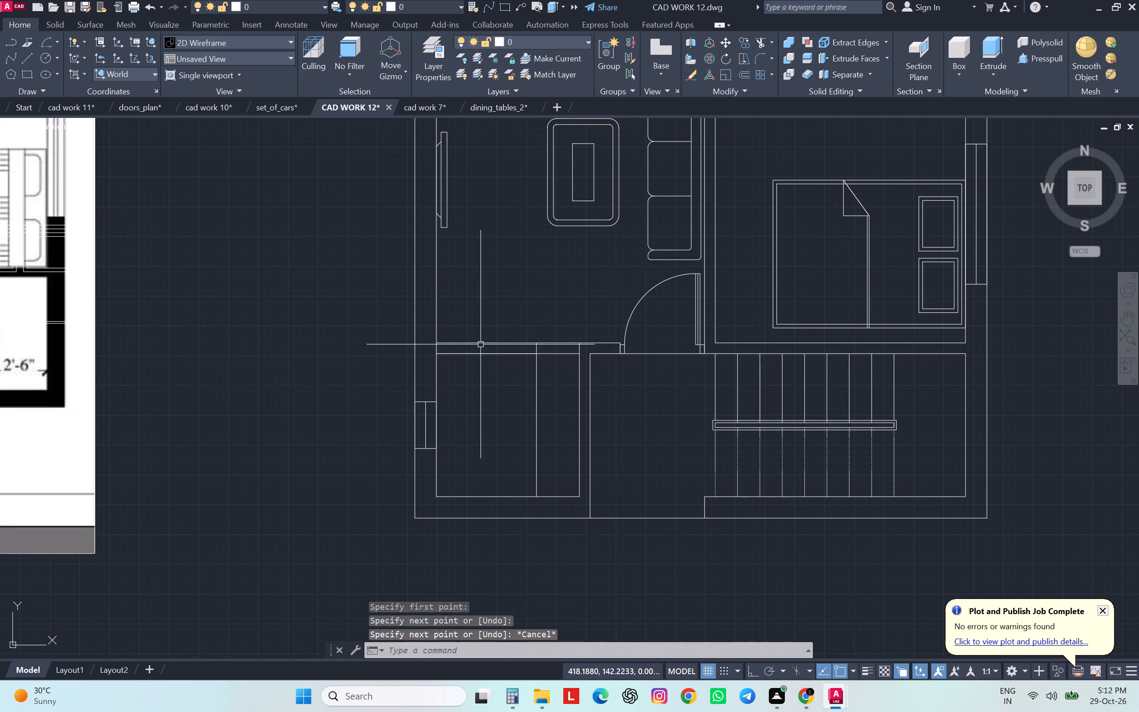
Draw a 4.5-unit vertical line across the Puja room's north wall from the midpoint of the 42-unit line.
{"action": "key", "text": "l"}
{"action": "key", "text": "space"}
{"action": "left_click", "coordinate": [485, 344]}
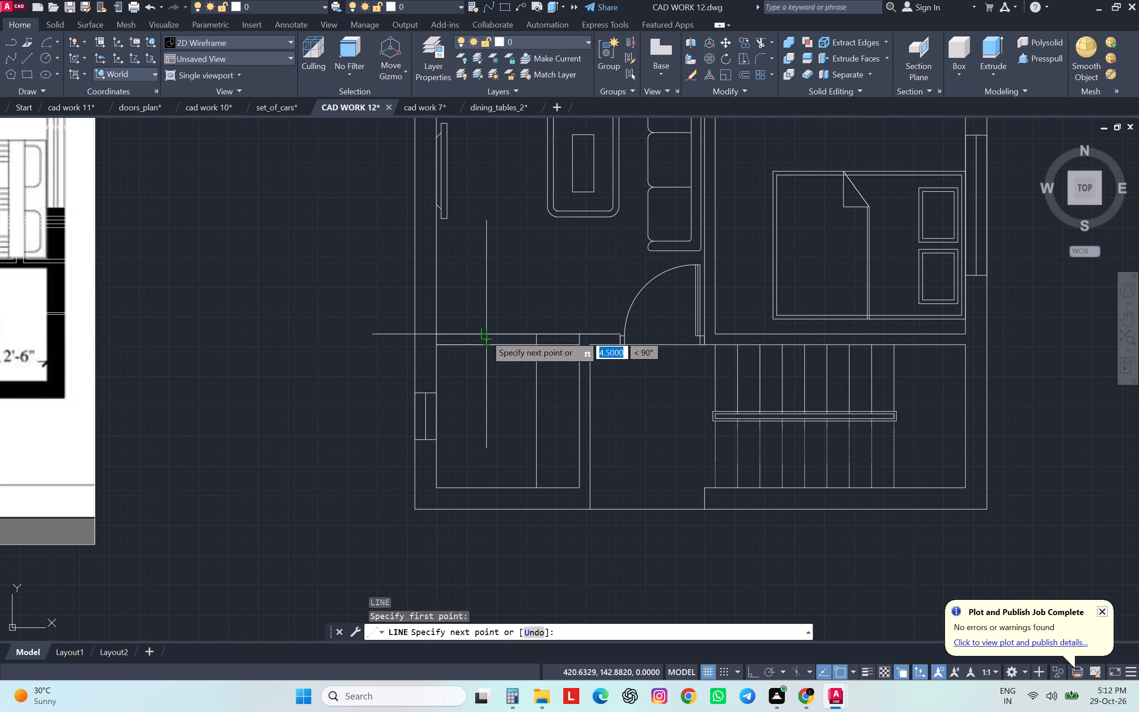
{"action": "left_click", "coordinate": [485, 335]}
{"action": "key", "text": "Escape"}
{"action": "scroll", "coordinate": [556, 382], "scroll_direction": "up", "scroll_amount": 1}
{"action": "middle_click_drag", "start_coordinate": [556, 382], "coordinate": [561, 411]}
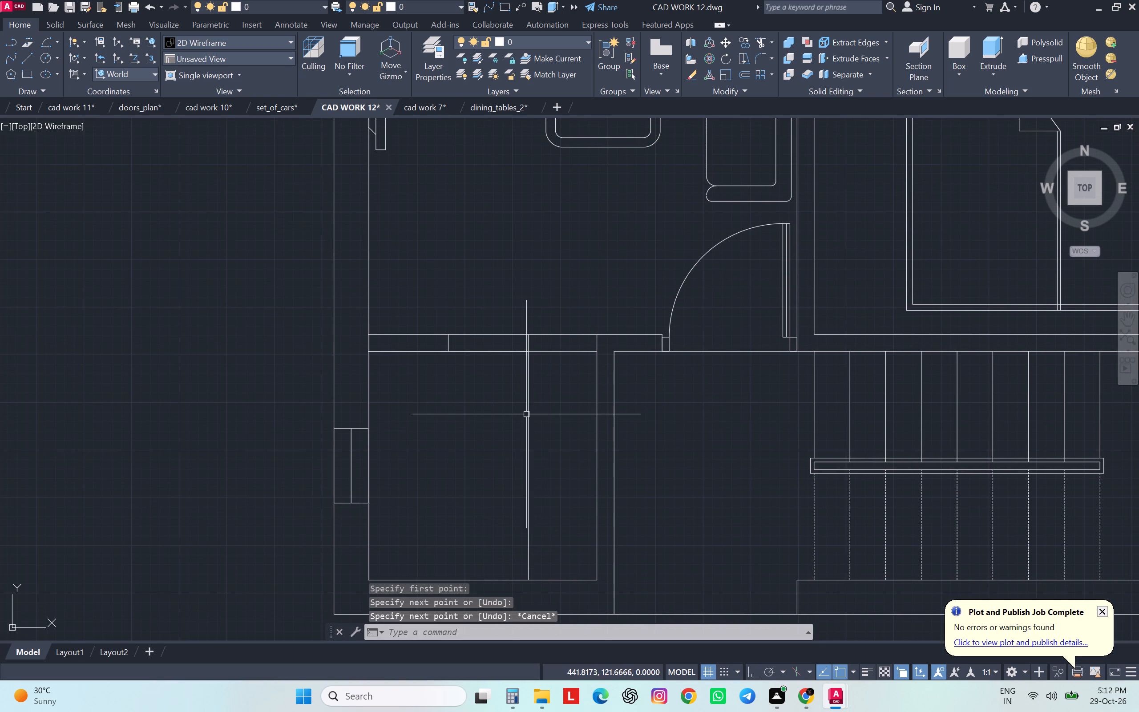
{"action": "key", "text": "Escape"}
{"action": "key", "text": "Escape"}
{"action": "key", "text": "Escape"}
{"action": "key", "text": "Escape"}
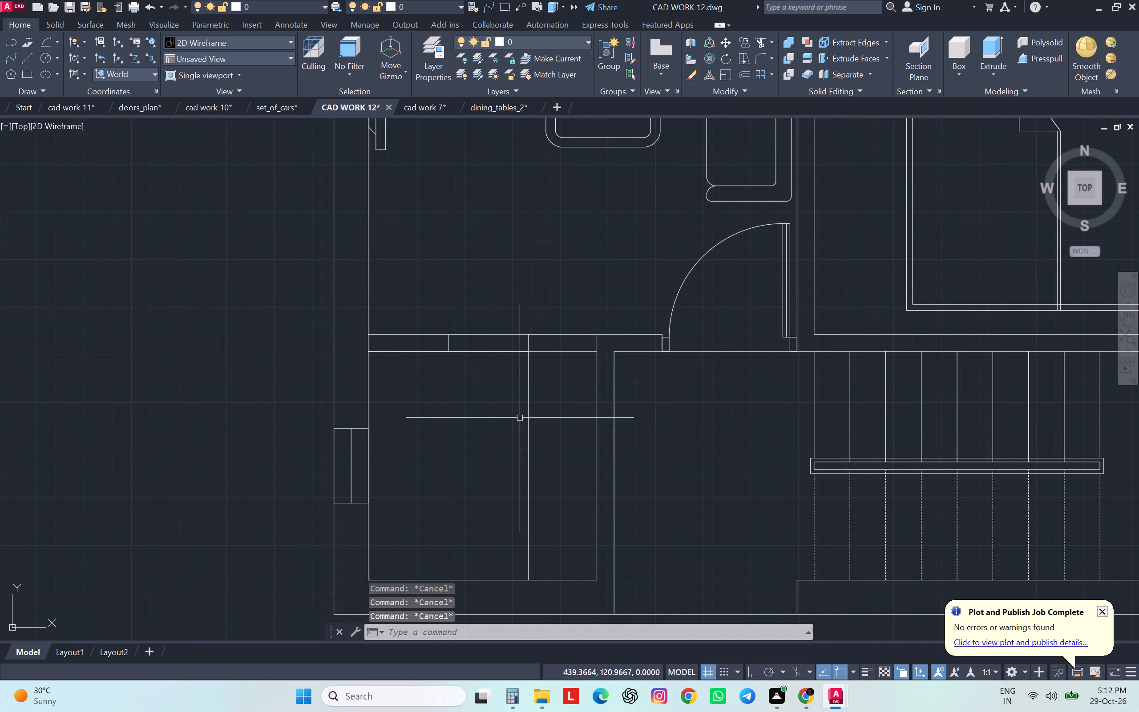
{"action": "key", "text": "Escape"}
{"action": "key", "text": "Escape"}
Divide 39.4 by 2 in Calculator and return to AutoCAD.
{"action": "left_click", "coordinate": [514, 700]}
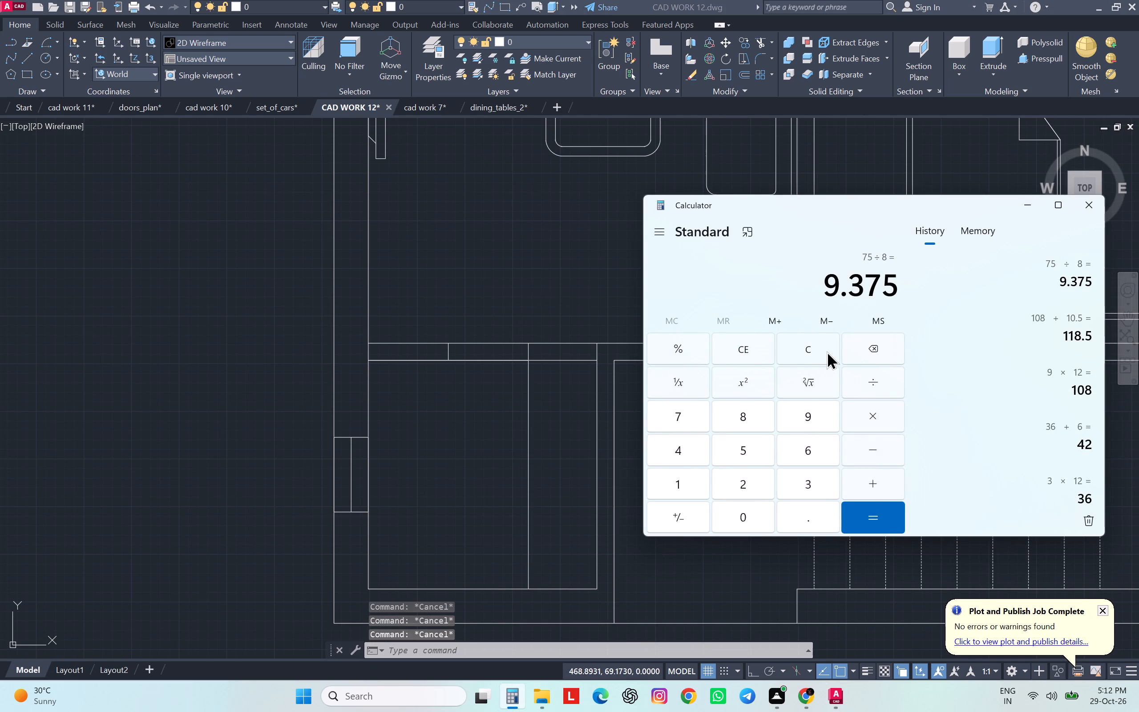
{"action": "left_click", "coordinate": [827, 351]}
{"action": "left_click", "coordinate": [804, 485]}
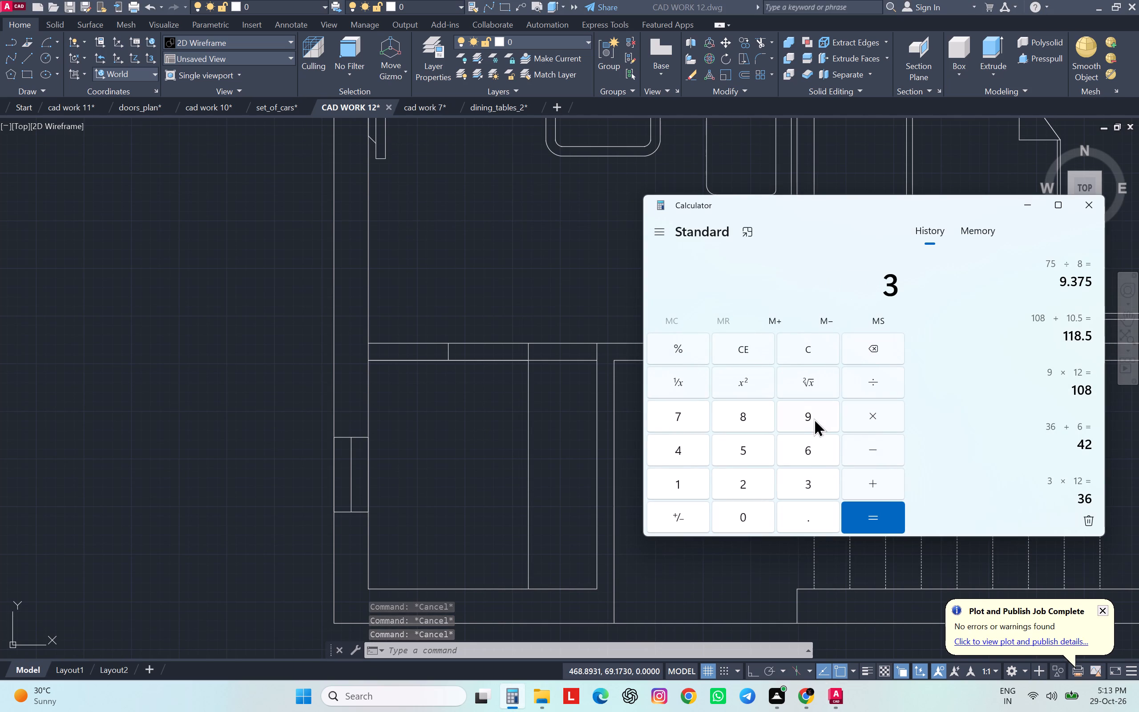
{"action": "left_click", "coordinate": [814, 418]}
{"action": "left_click", "coordinate": [800, 514]}
{"action": "left_click", "coordinate": [694, 449]}
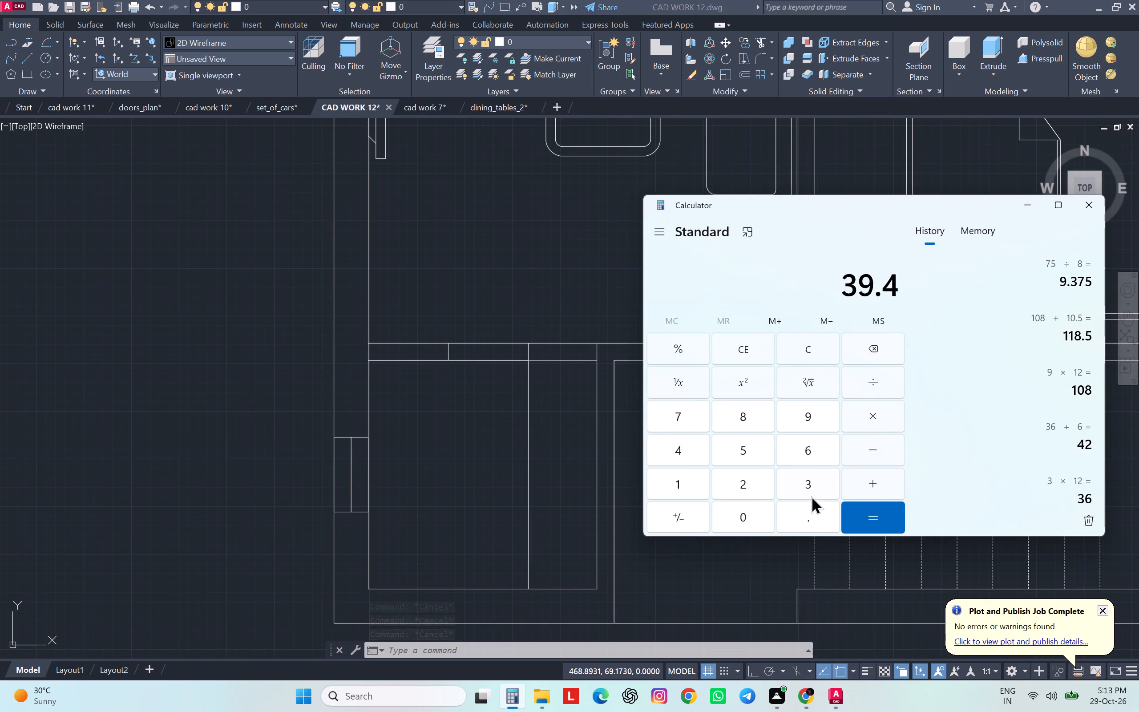
{"action": "left_click", "coordinate": [872, 382]}
{"action": "left_click", "coordinate": [742, 479]}
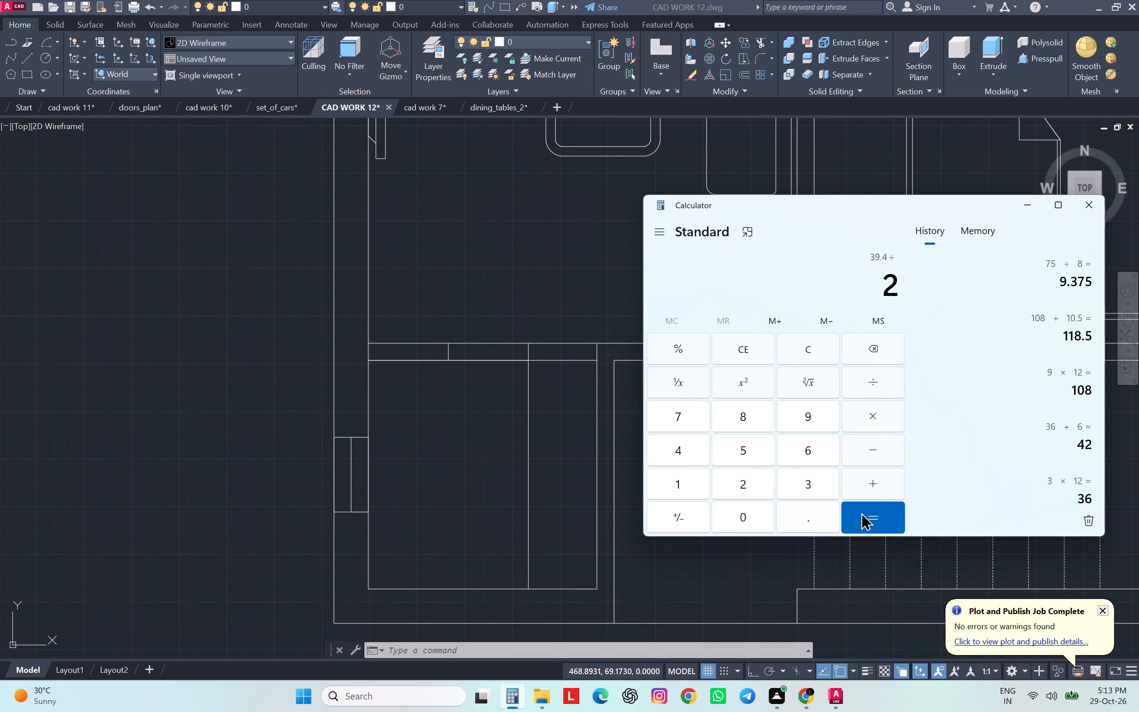
{"action": "left_click", "coordinate": [863, 516]}
{"action": "left_click", "coordinate": [1030, 207]}
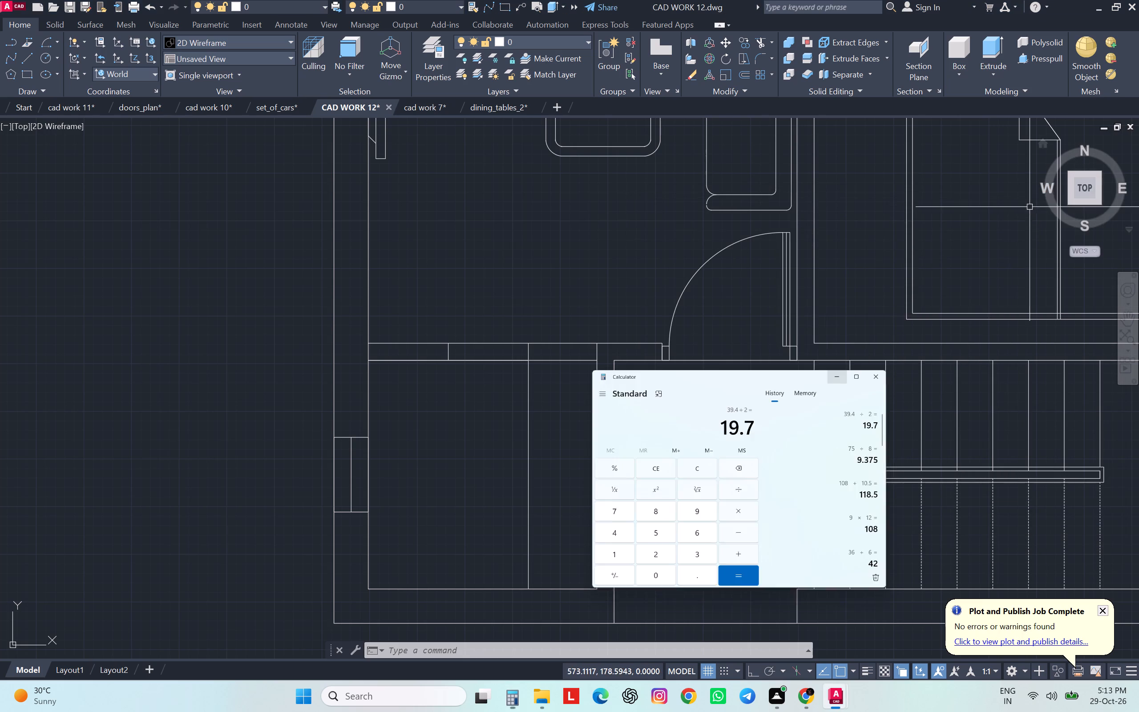
Offset the short centre line in the Puja room's north wall 19.7 units to both sides to mark the door opening.
{"action": "key", "text": "o"}
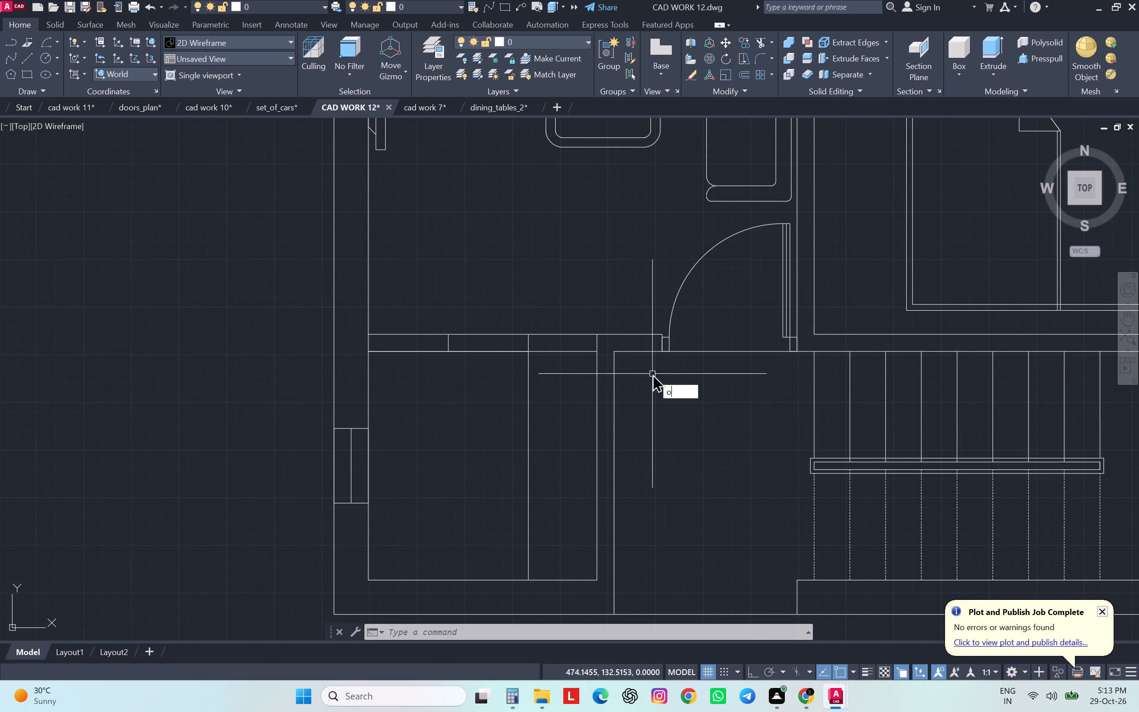
{"action": "key", "text": "Return"}
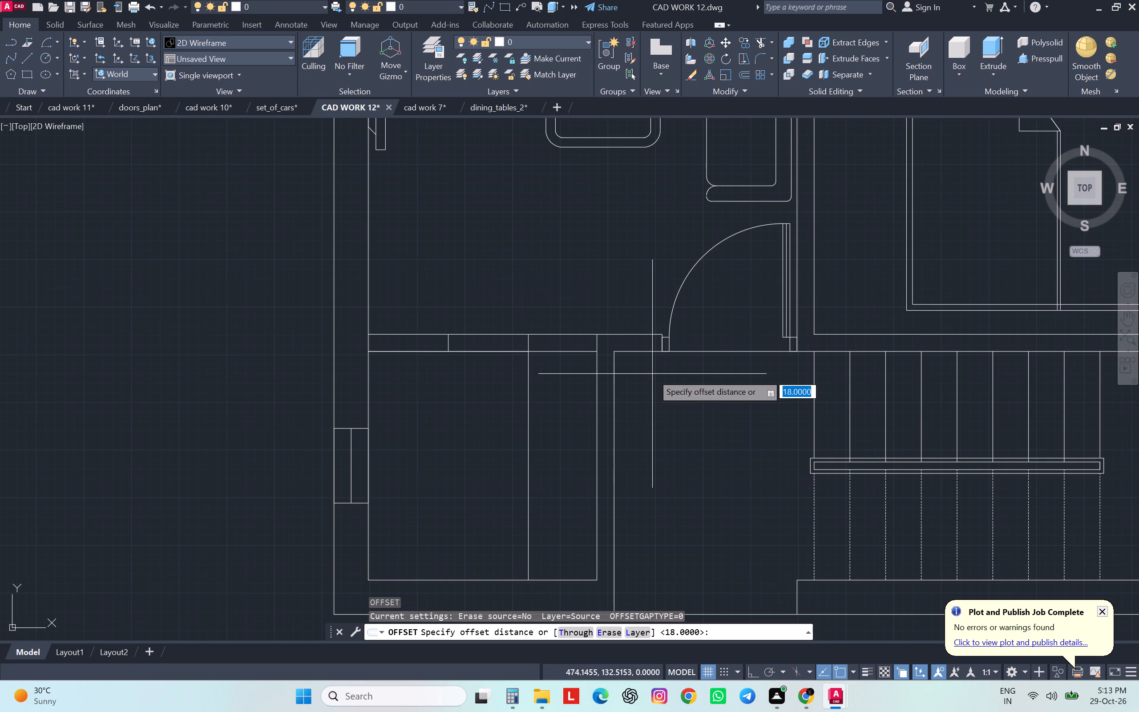
{"action": "key", "text": "1"}
{"action": "type", "text": "9.7"}
{"action": "key", "text": "Return"}
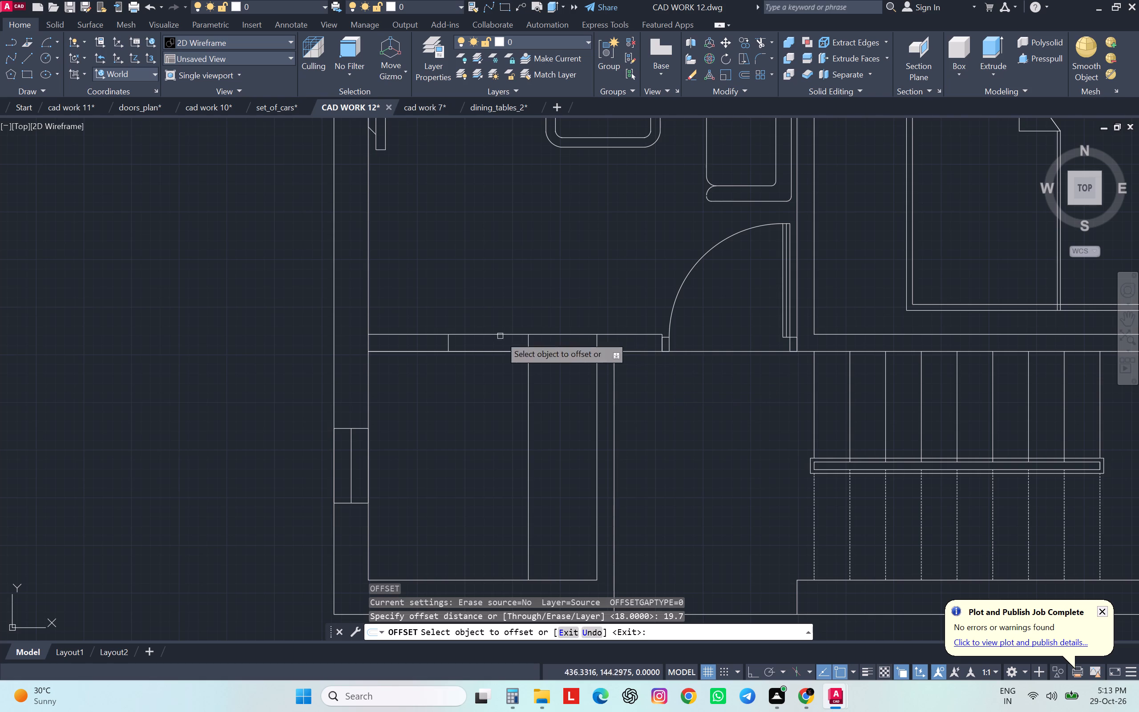
{"action": "left_click", "coordinate": [449, 344]}
{"action": "left_click", "coordinate": [493, 423]}
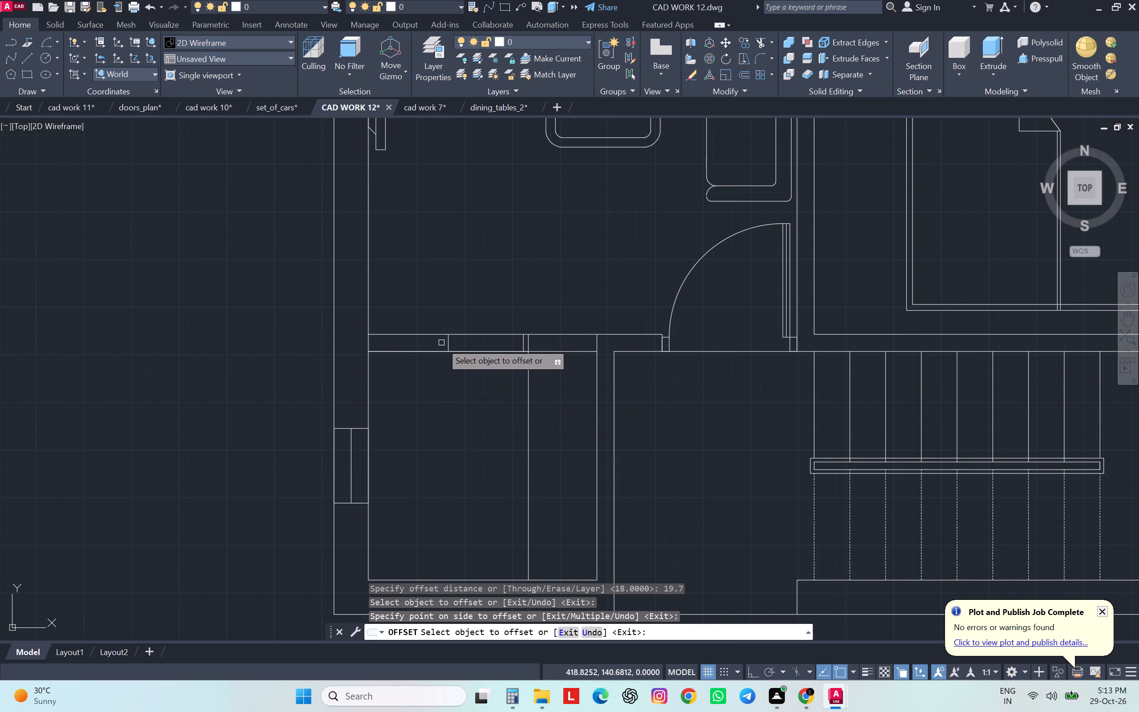
{"action": "left_click", "coordinate": [448, 347]}
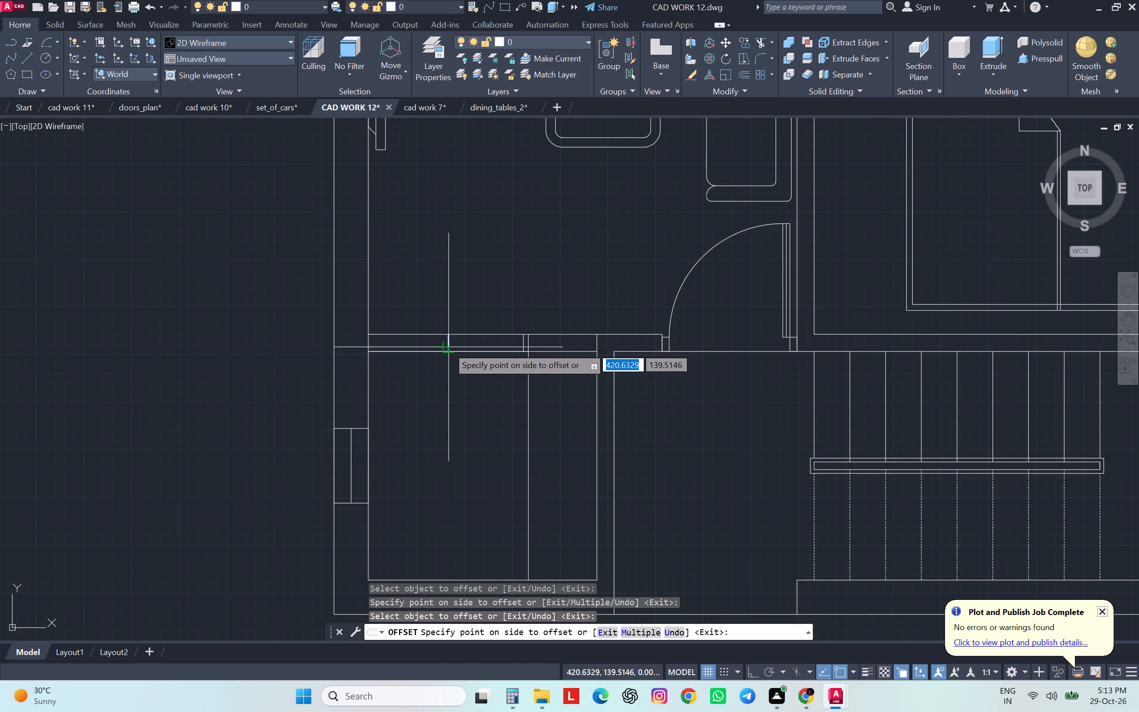
{"action": "left_click_drag", "start_coordinate": [418, 421], "coordinate": [422, 420]}
Examine the Puja room's double door in the reference plan and compare it with the drawn plan and the pasted door.
{"action": "scroll", "coordinate": [455, 448], "scroll_direction": "up", "scroll_amount": 1}
{"action": "scroll", "coordinate": [461, 451], "scroll_direction": "down", "scroll_amount": 5}
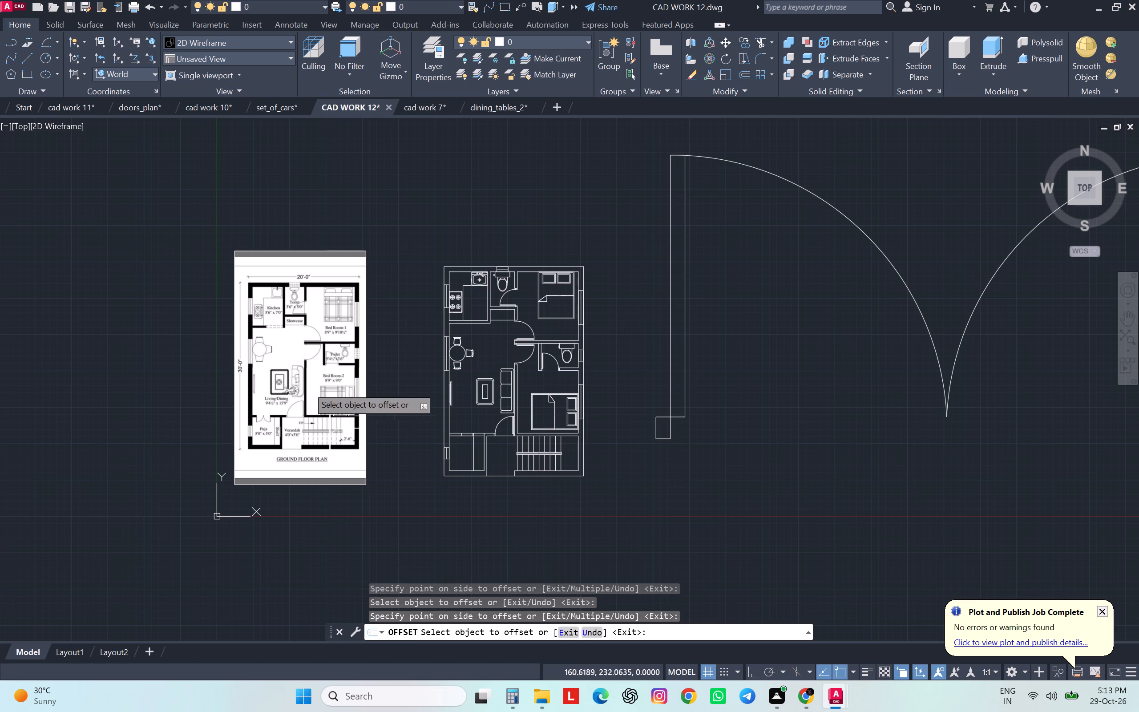
{"action": "scroll", "coordinate": [262, 420], "scroll_direction": "up", "scroll_amount": 4}
{"action": "scroll", "coordinate": [262, 420], "scroll_direction": "down", "scroll_amount": 1}
{"action": "scroll", "coordinate": [262, 420], "scroll_direction": "up", "scroll_amount": 1}
{"action": "scroll", "coordinate": [303, 393], "scroll_direction": "down", "scroll_amount": 4}
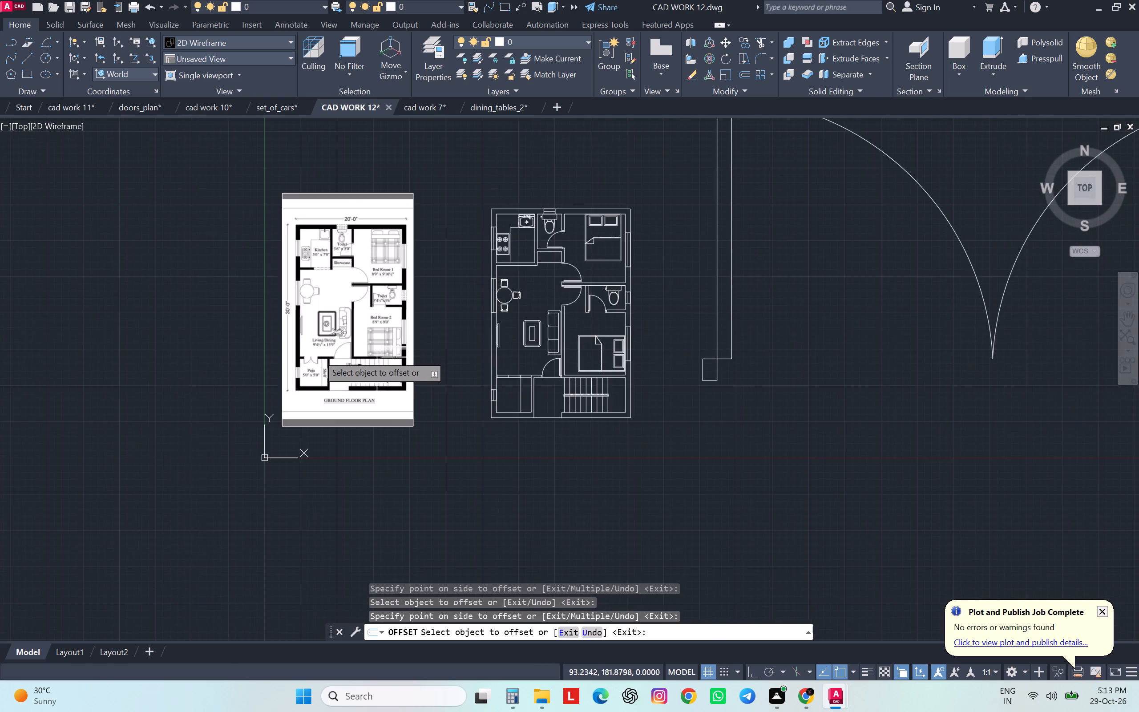
{"action": "scroll", "coordinate": [315, 376], "scroll_direction": "up", "scroll_amount": 3}
{"action": "scroll", "coordinate": [328, 322], "scroll_direction": "down", "scroll_amount": 5}
{"action": "scroll", "coordinate": [327, 312], "scroll_direction": "up", "scroll_amount": 3}
{"action": "scroll", "coordinate": [327, 312], "scroll_direction": "down", "scroll_amount": 1}
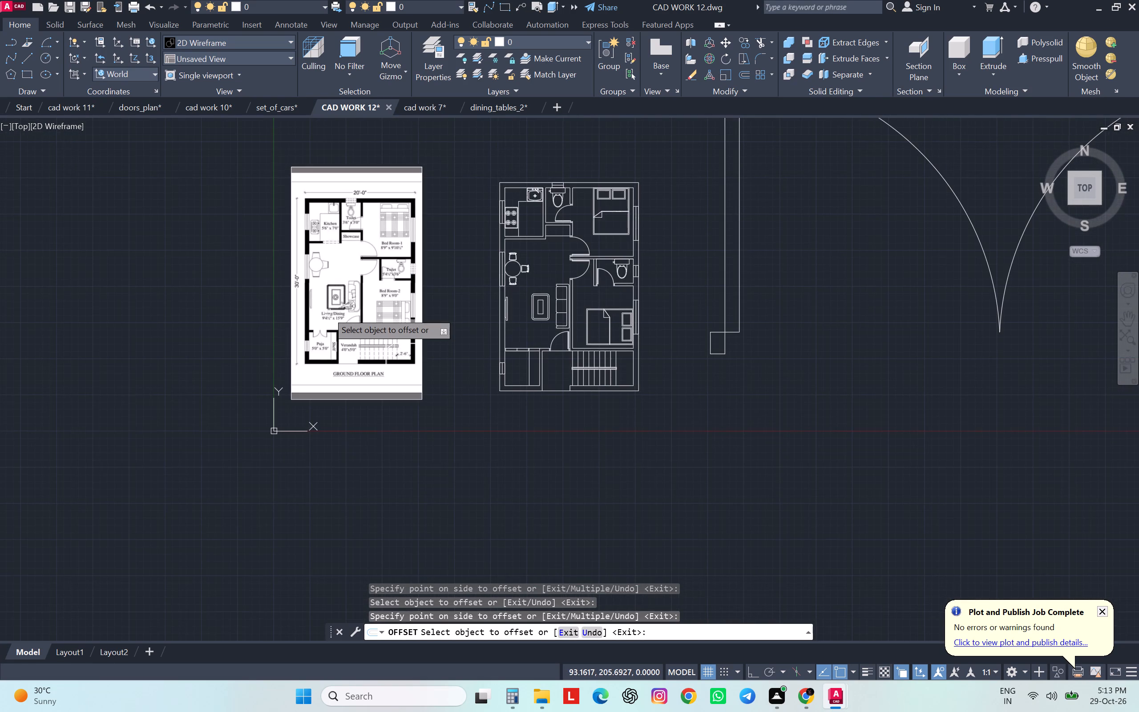
{"action": "middle_click_drag", "start_coordinate": [327, 312], "coordinate": [257, 279]}
{"action": "scroll", "coordinate": [454, 340], "scroll_direction": "down", "scroll_amount": 2}
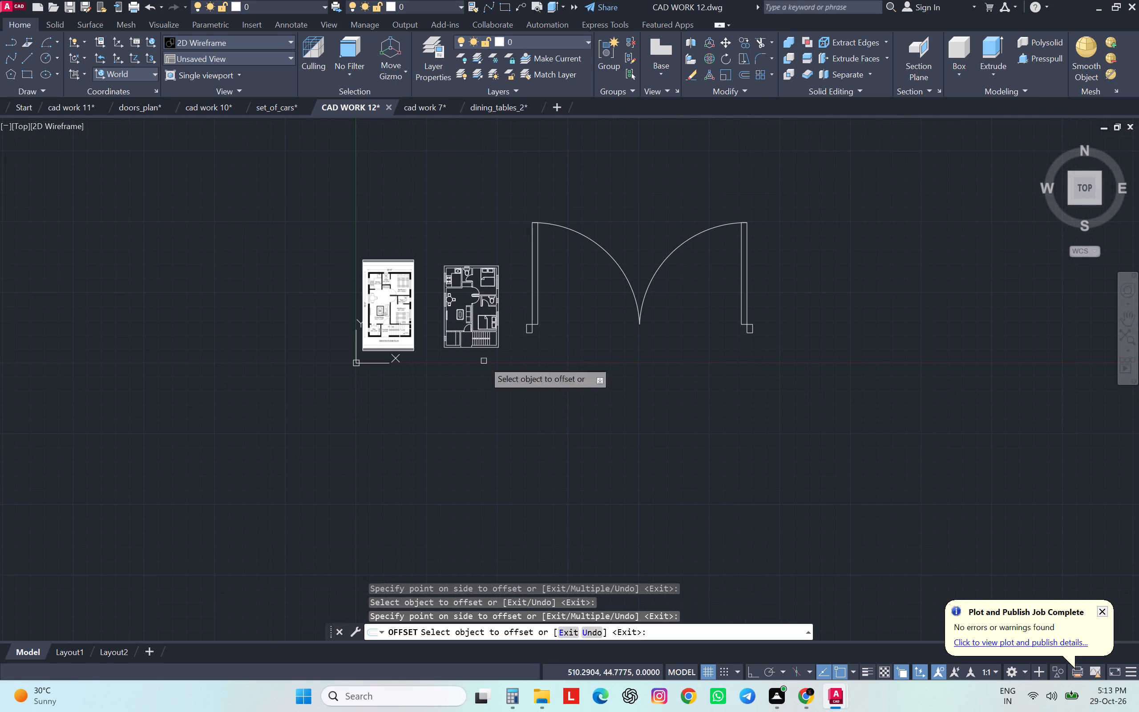
{"action": "scroll", "coordinate": [559, 493], "scroll_direction": "down", "scroll_amount": 1}
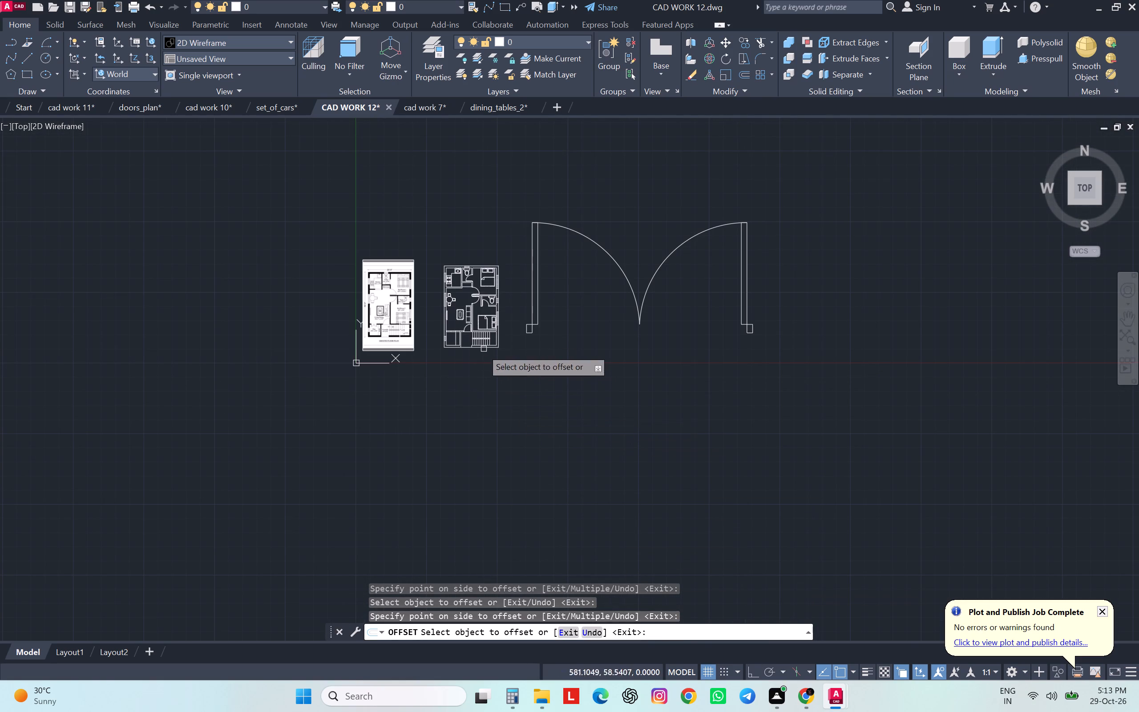
Offset the Puja room's east wall inner line 16 units westward to mark the shelf edge.
{"action": "scroll", "coordinate": [381, 321], "scroll_direction": "up", "scroll_amount": 5}
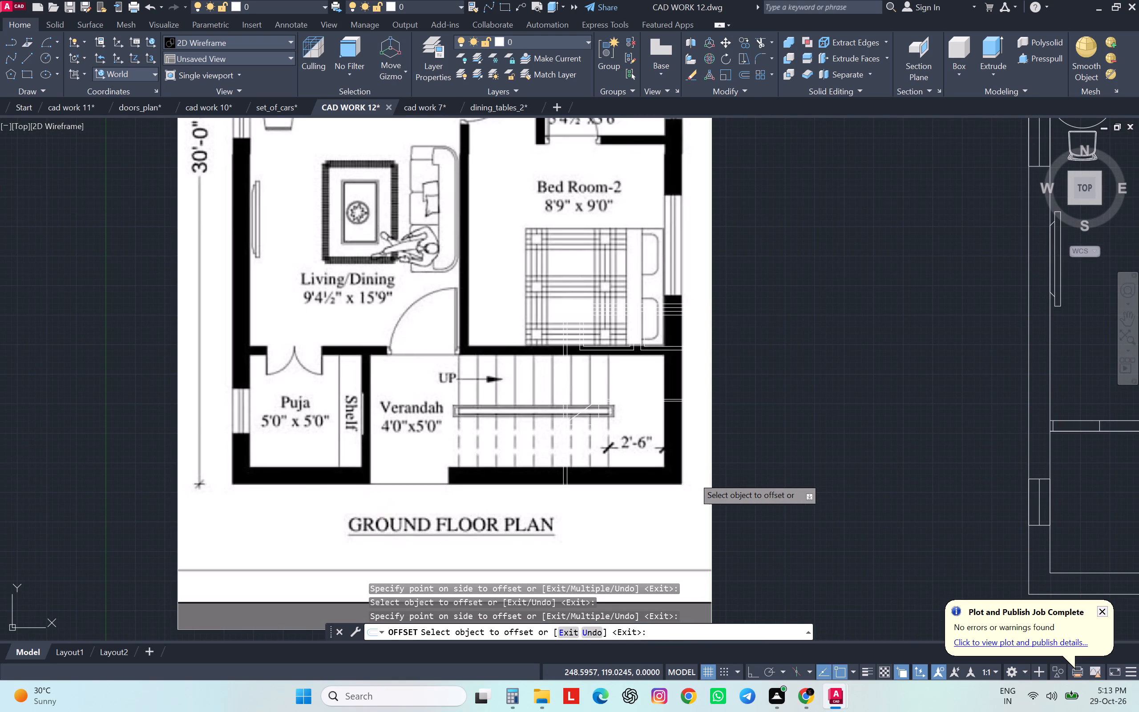
{"action": "key", "text": "Return"}
{"action": "key", "text": "Return"}
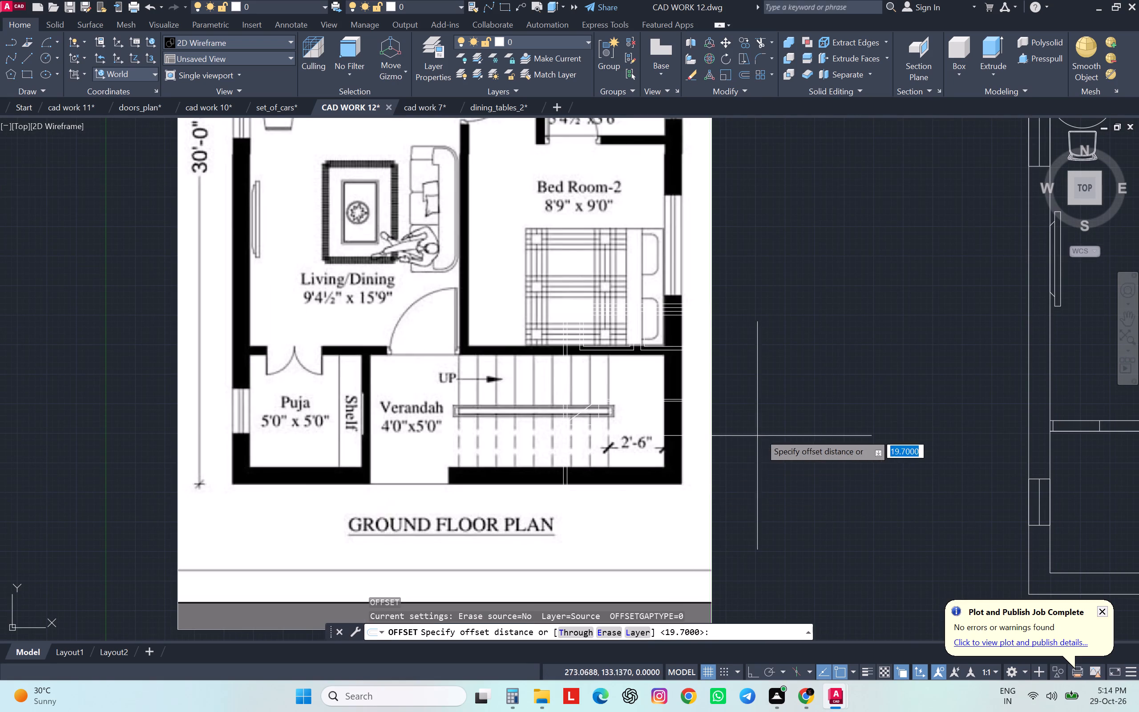
{"action": "type", "text": "16"}
{"action": "key", "text": "Return"}
{"action": "scroll", "coordinate": [747, 415], "scroll_direction": "down", "scroll_amount": 5}
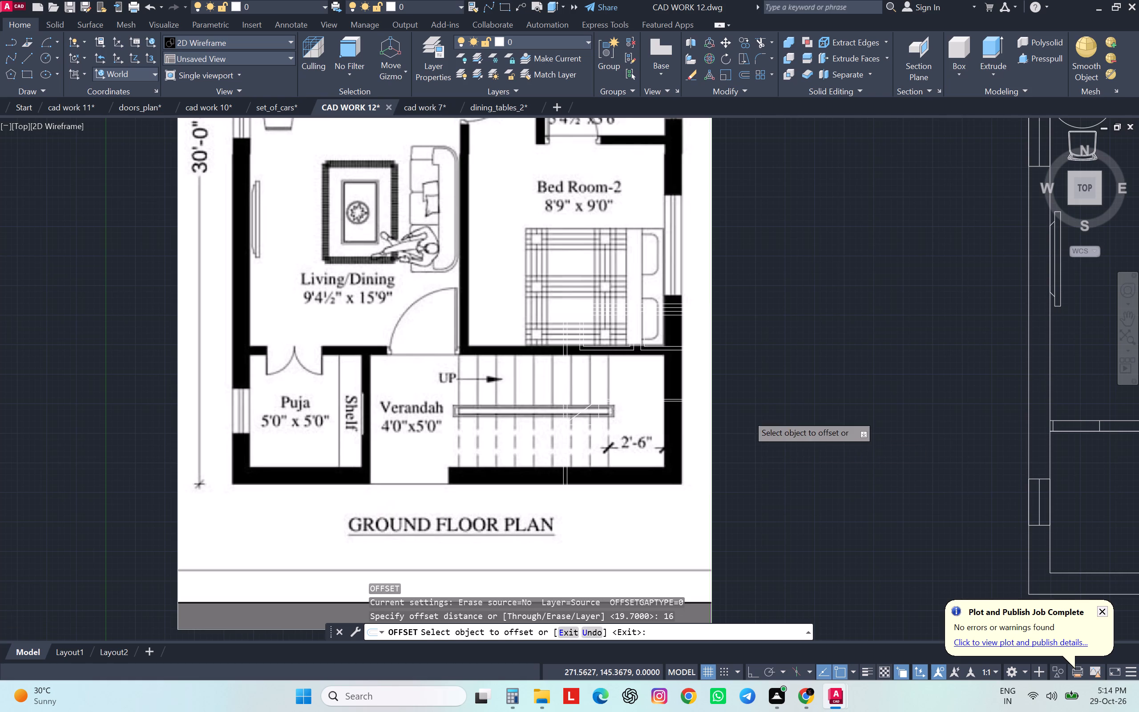
{"action": "scroll", "coordinate": [835, 434], "scroll_direction": "up", "scroll_amount": 2}
{"action": "scroll", "coordinate": [835, 434], "scroll_direction": "down", "scroll_amount": 1}
{"action": "scroll", "coordinate": [835, 434], "scroll_direction": "up", "scroll_amount": 1}
{"action": "scroll", "coordinate": [835, 434], "scroll_direction": "down", "scroll_amount": 1}
{"action": "scroll", "coordinate": [835, 434], "scroll_direction": "up", "scroll_amount": 1}
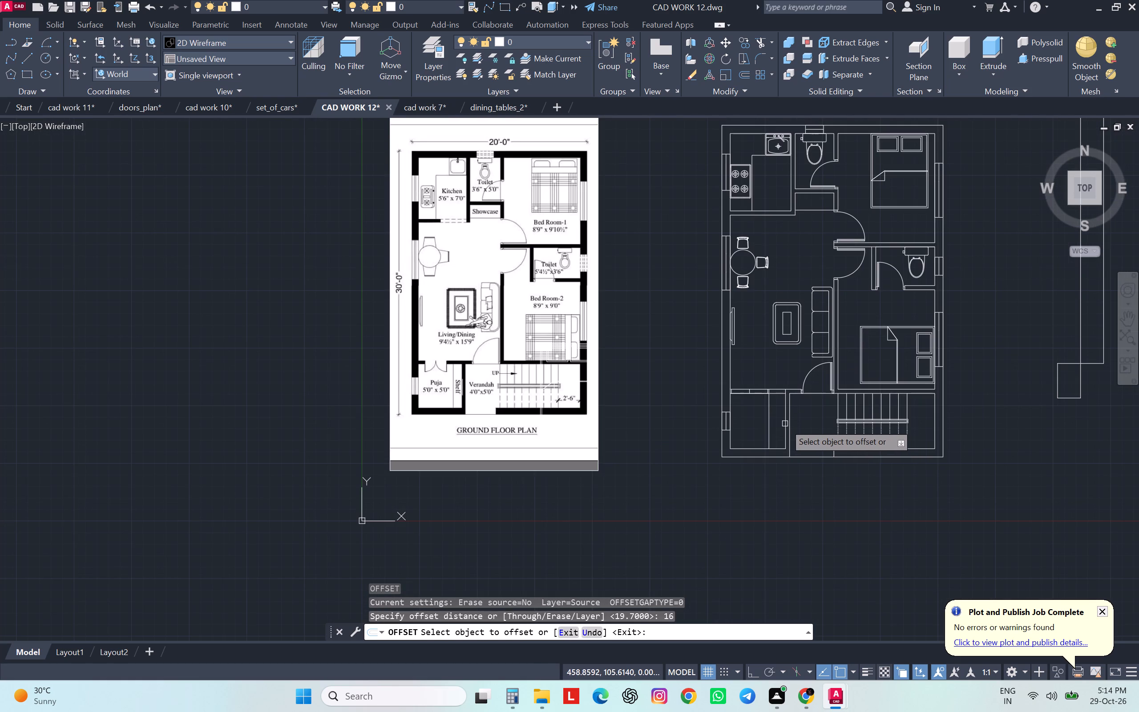
{"action": "scroll", "coordinate": [785, 424], "scroll_direction": "up", "scroll_amount": 4}
{"action": "left_click", "coordinate": [790, 424]}
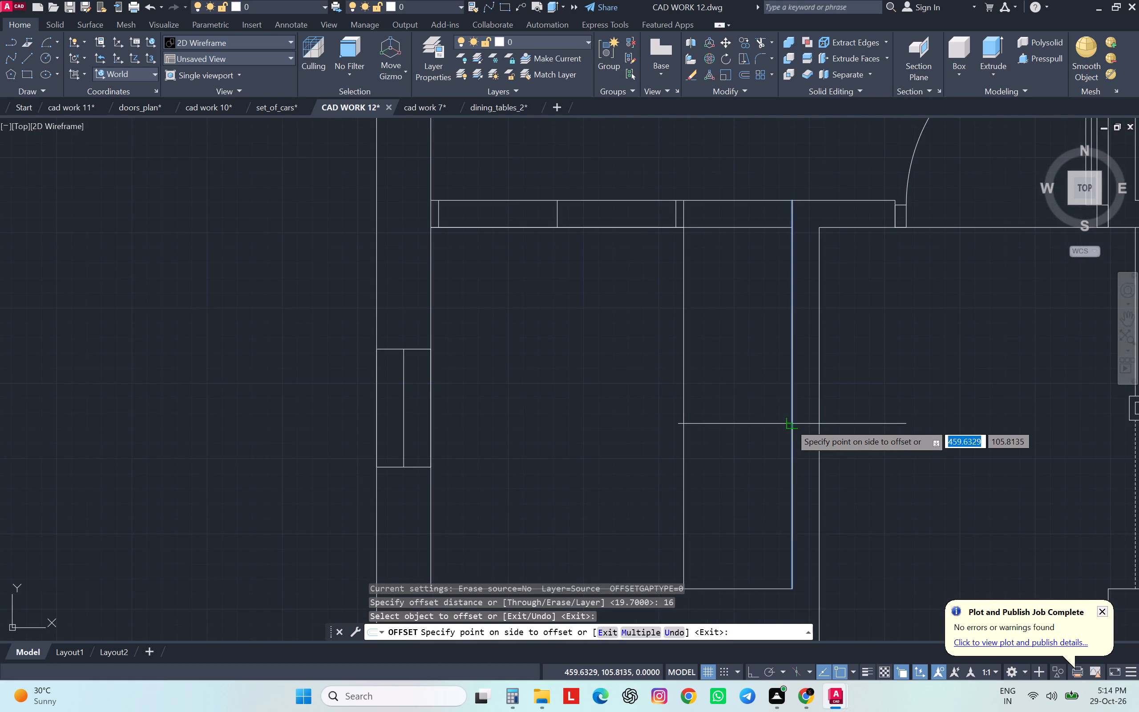
{"action": "key", "text": "j"}
{"action": "left_click", "coordinate": [767, 431]}
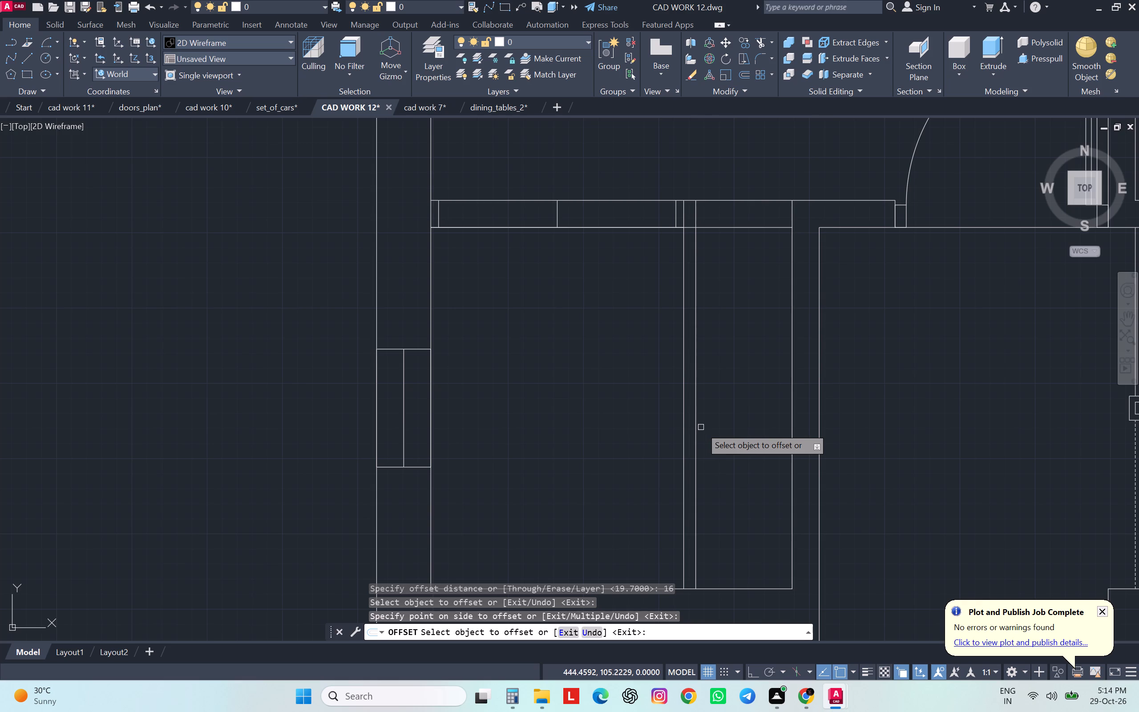
{"action": "key", "text": "Escape"}
{"action": "key", "text": "Escape"}
{"action": "key", "text": "Escape"}
{"action": "key", "text": "Escape"}
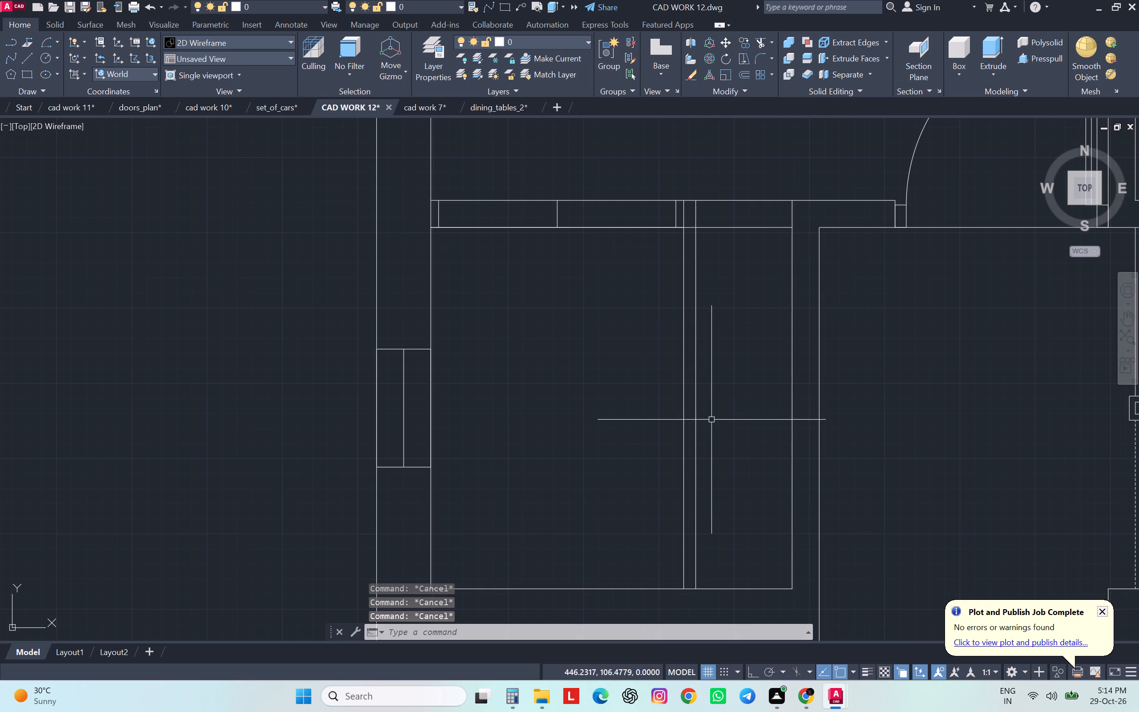
Erase the Puja room's former shelf line just west of the new one.
{"action": "left_click", "coordinate": [683, 413]}
{"action": "key", "text": "Delete"}
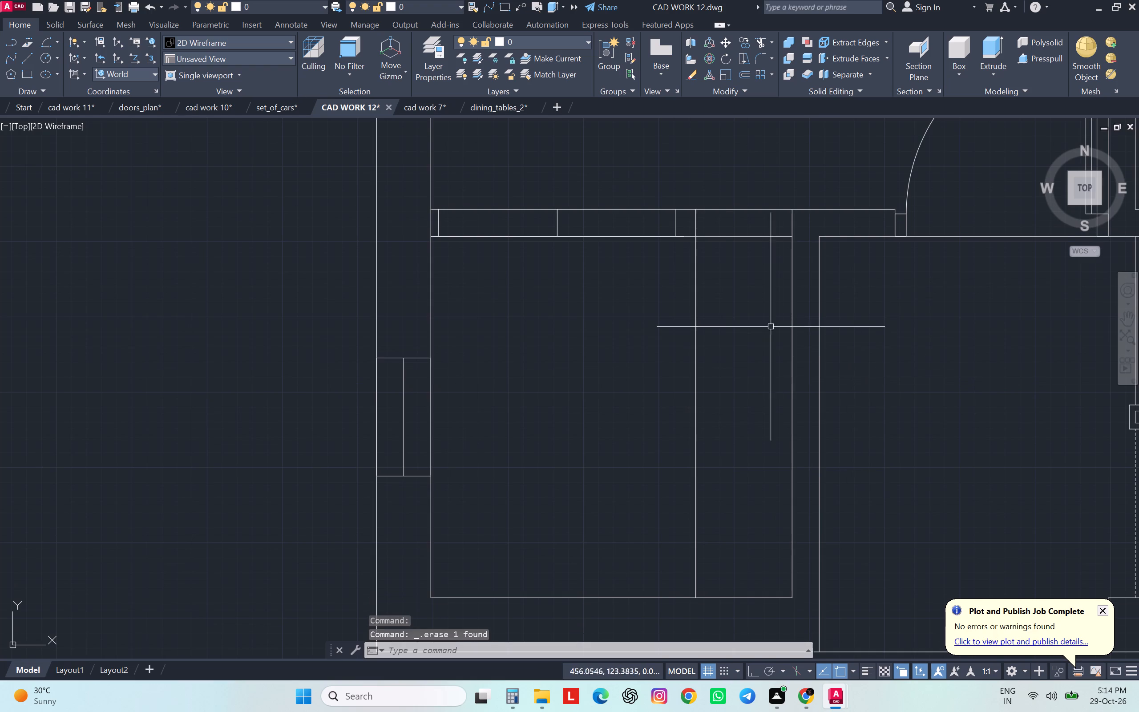
Erase the three short door-opening marks and the 42-unit helper line from the Puja room's north wall.
{"action": "left_click", "coordinate": [438, 216]}
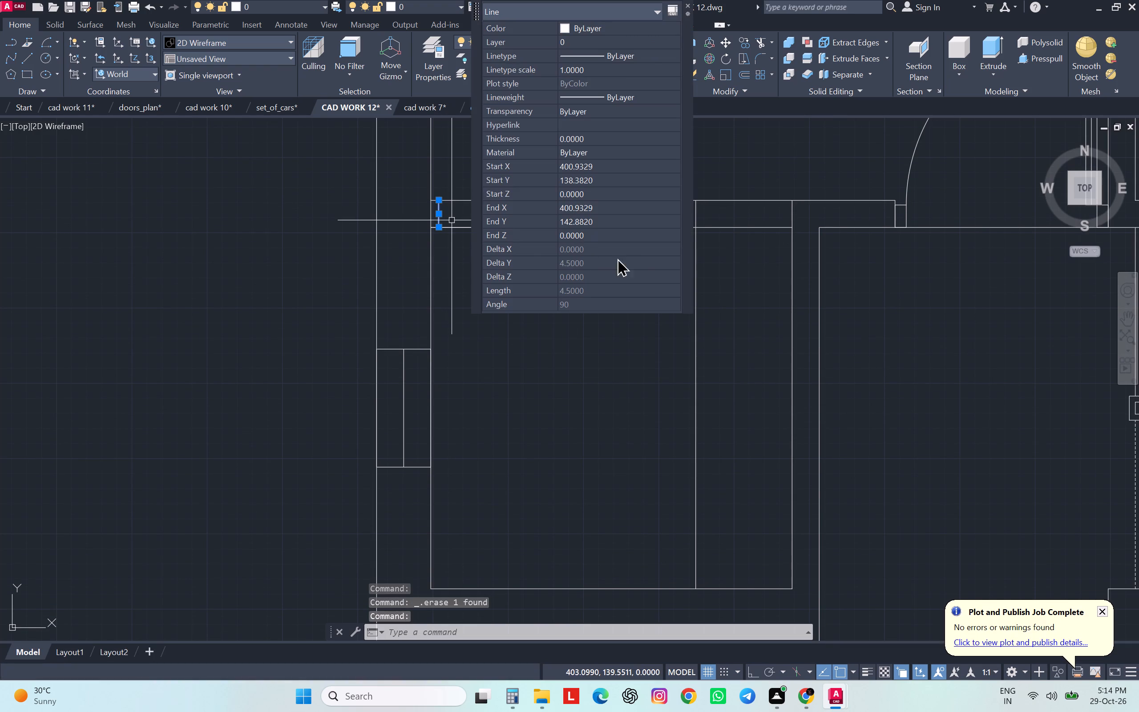
{"action": "key", "text": "Delete"}
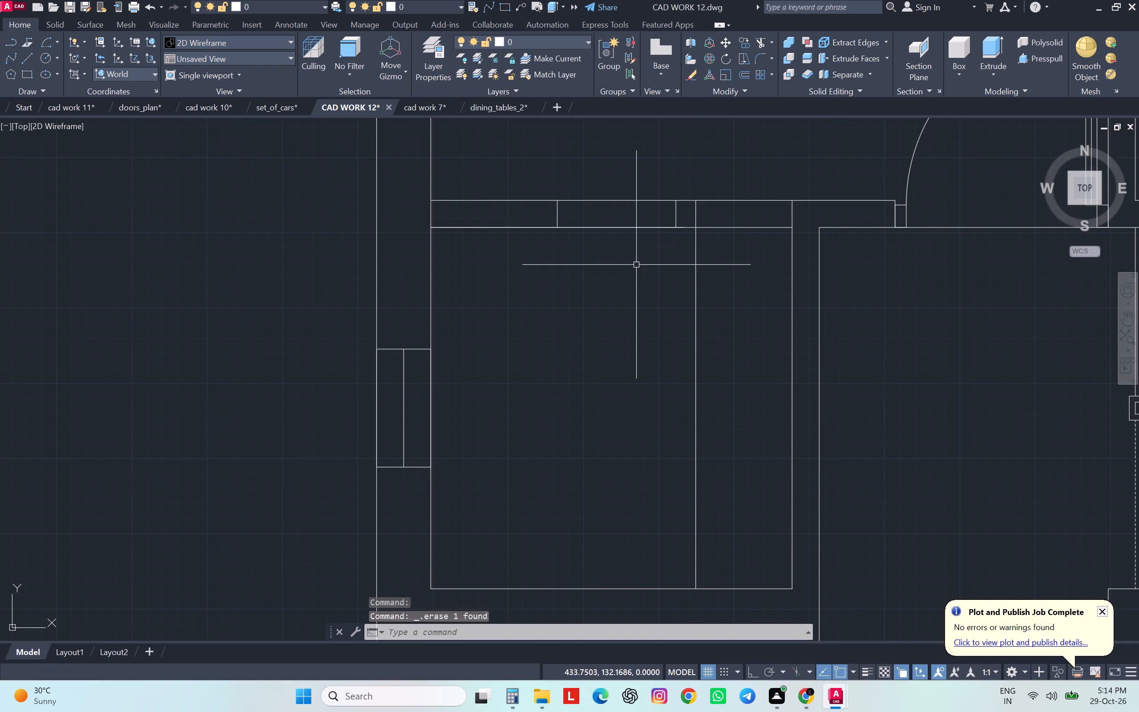
{"action": "left_click", "coordinate": [590, 229]}
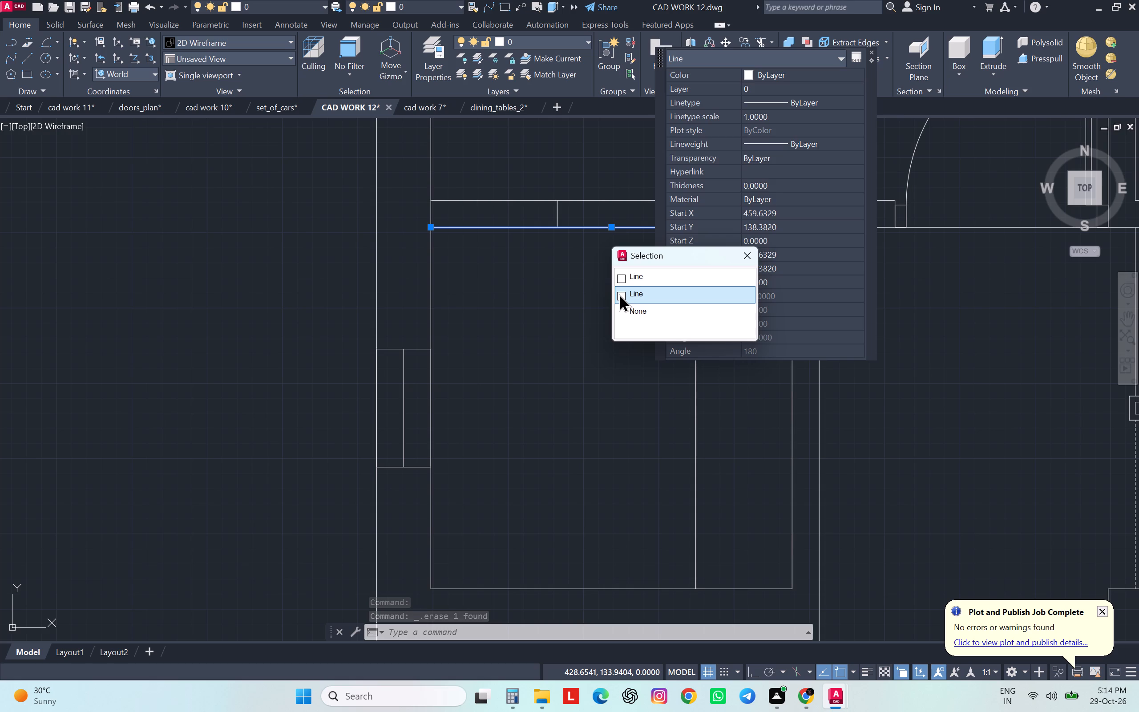
{"action": "left_click", "coordinate": [619, 279]}
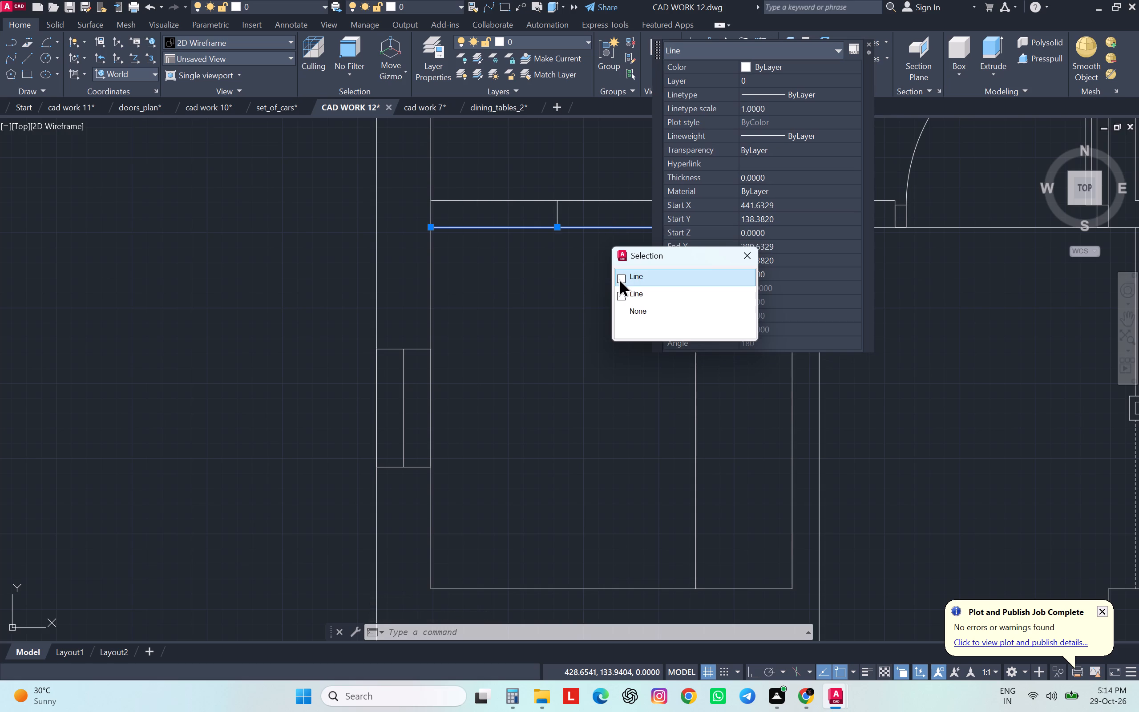
{"action": "left_click", "coordinate": [868, 44]}
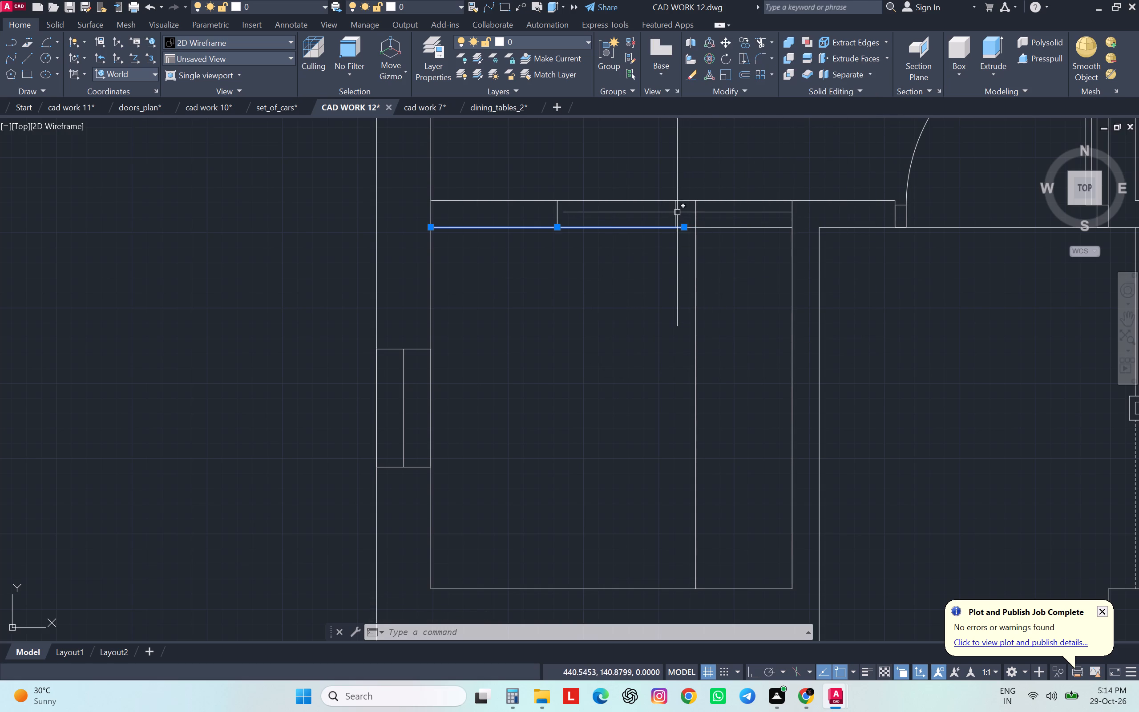
{"action": "left_click", "coordinate": [678, 212]}
{"action": "left_click", "coordinate": [557, 215]}
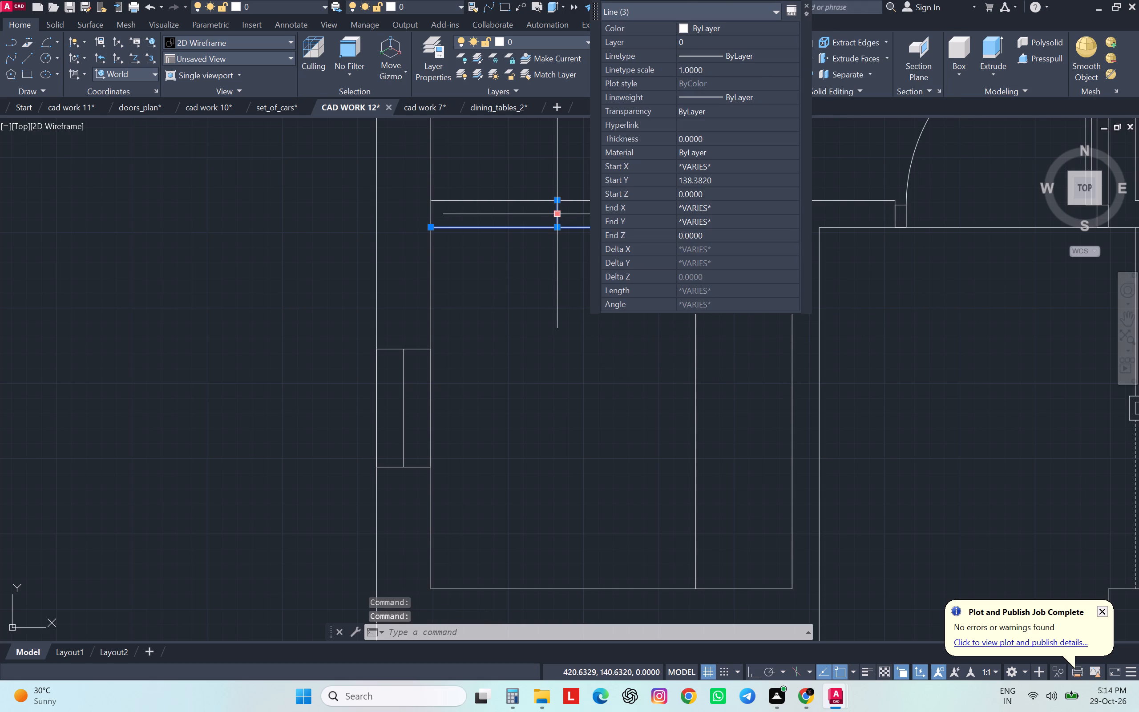
{"action": "key", "text": "Delete"}
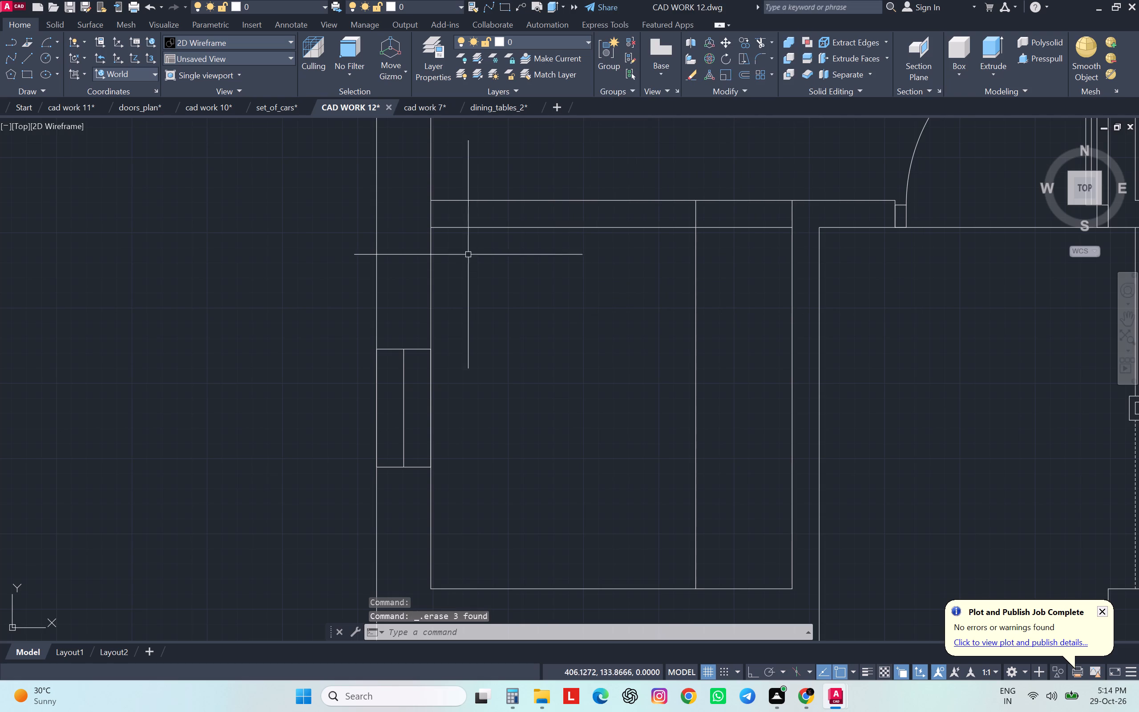
Draw a helper line along the north wall's inner face from the Puja room's west wall to the new shelf line.
{"action": "key", "text": "l"}
{"action": "key", "text": "Return"}
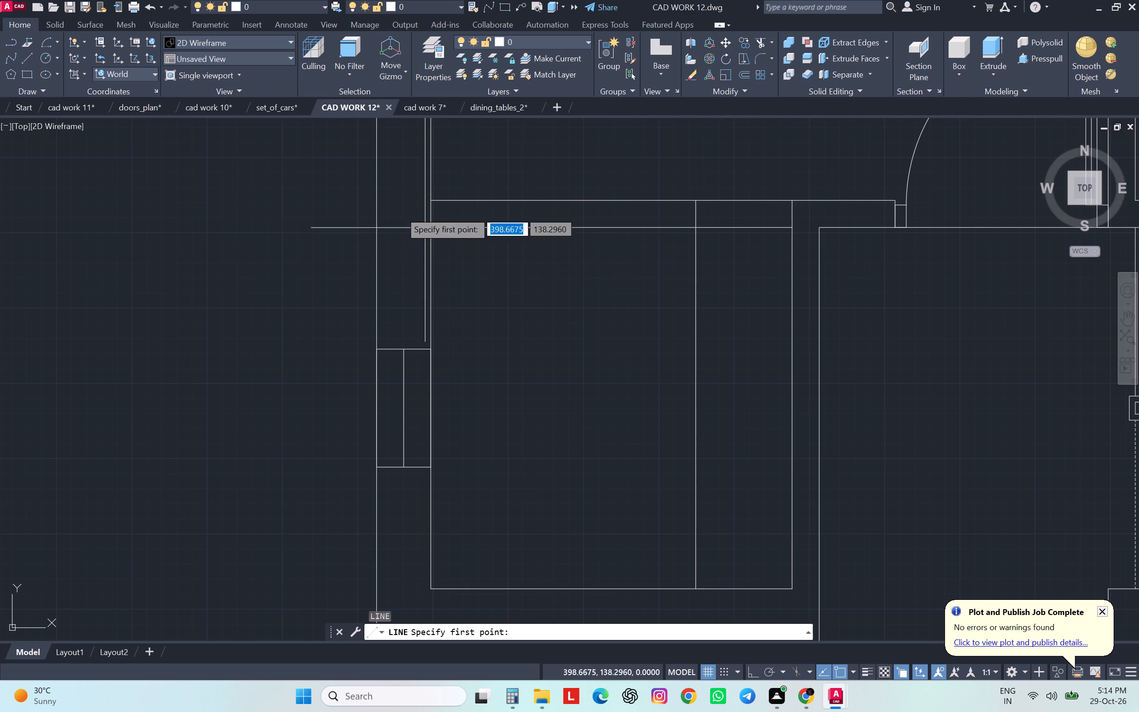
{"action": "left_click", "coordinate": [435, 227]}
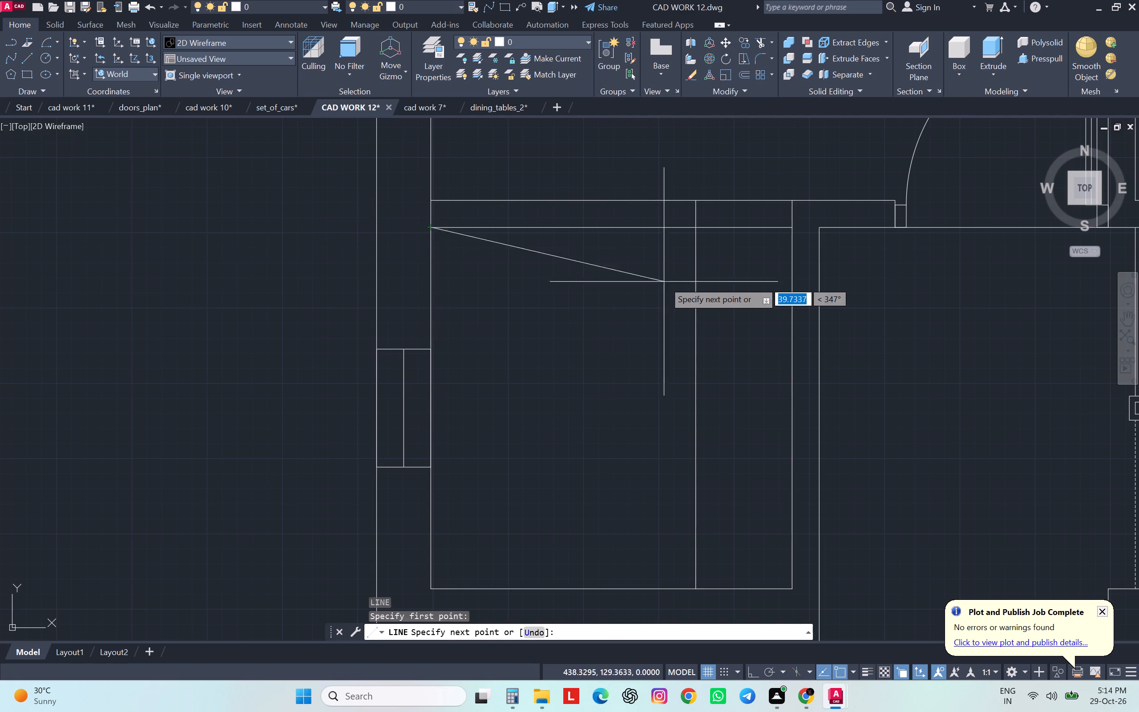
{"action": "left_click", "coordinate": [692, 229]}
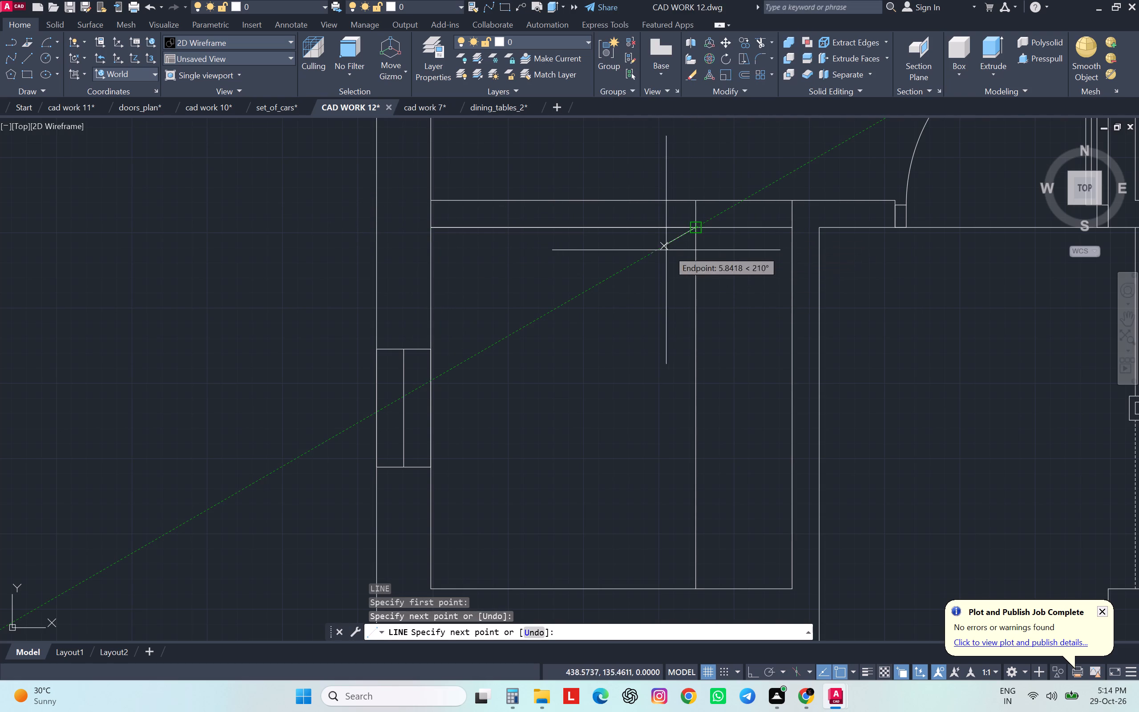
{"action": "key", "text": "Escape"}
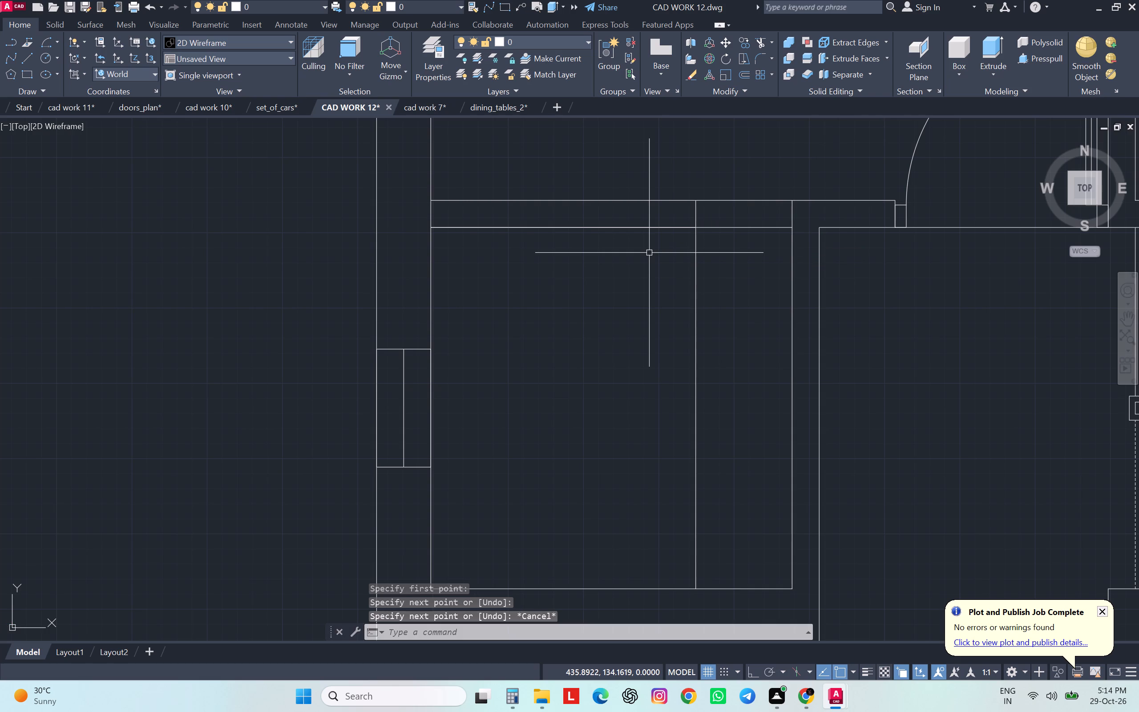
Draw a short vertical line across the Puja room's north wall from the midpoint of the new helper line.
{"action": "key", "text": "l"}
{"action": "key", "text": "Return"}
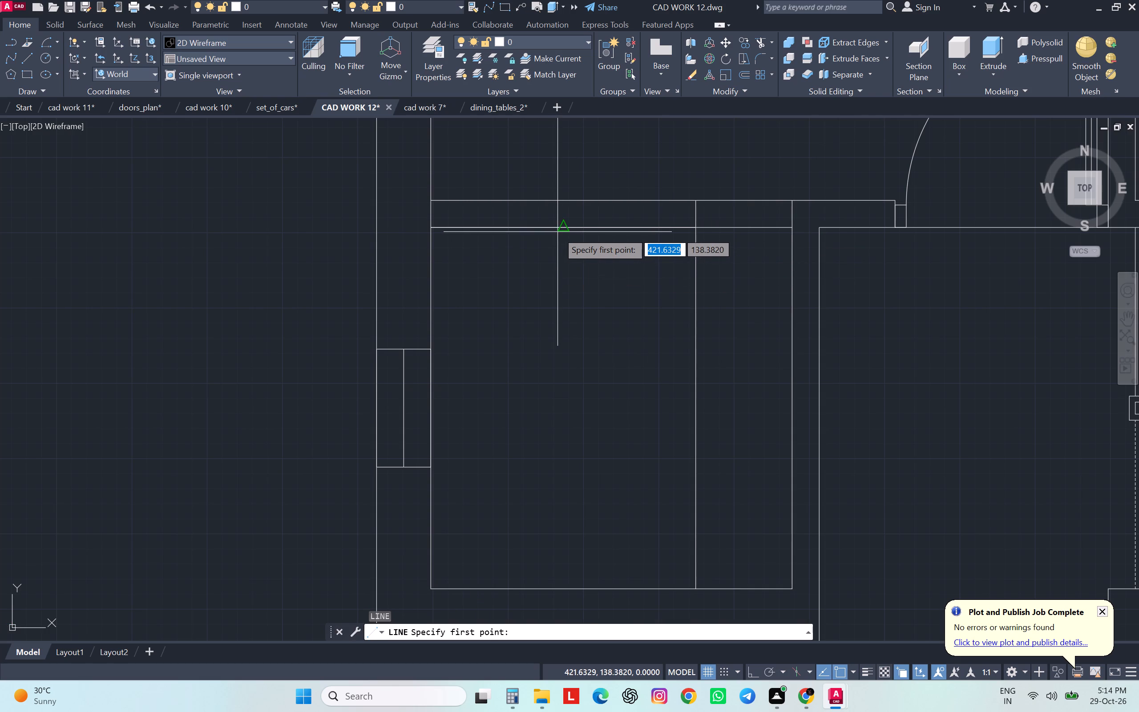
{"action": "left_click", "coordinate": [561, 231]}
{"action": "left_click", "coordinate": [564, 203]}
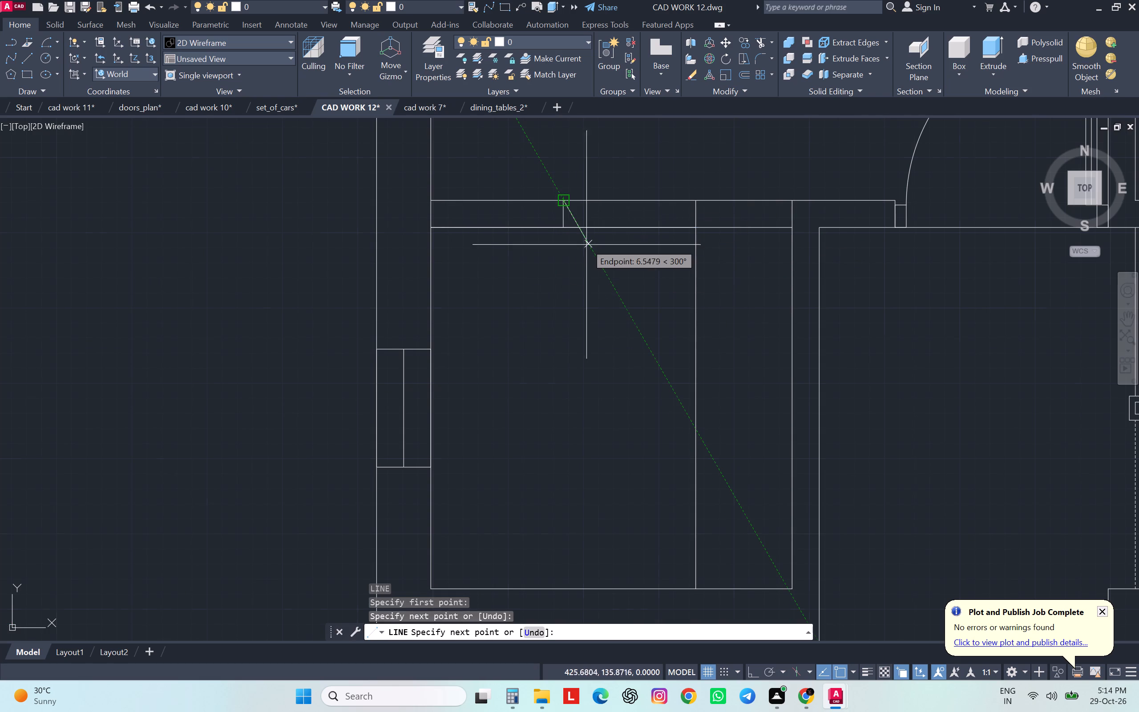
{"action": "key", "text": "Escape"}
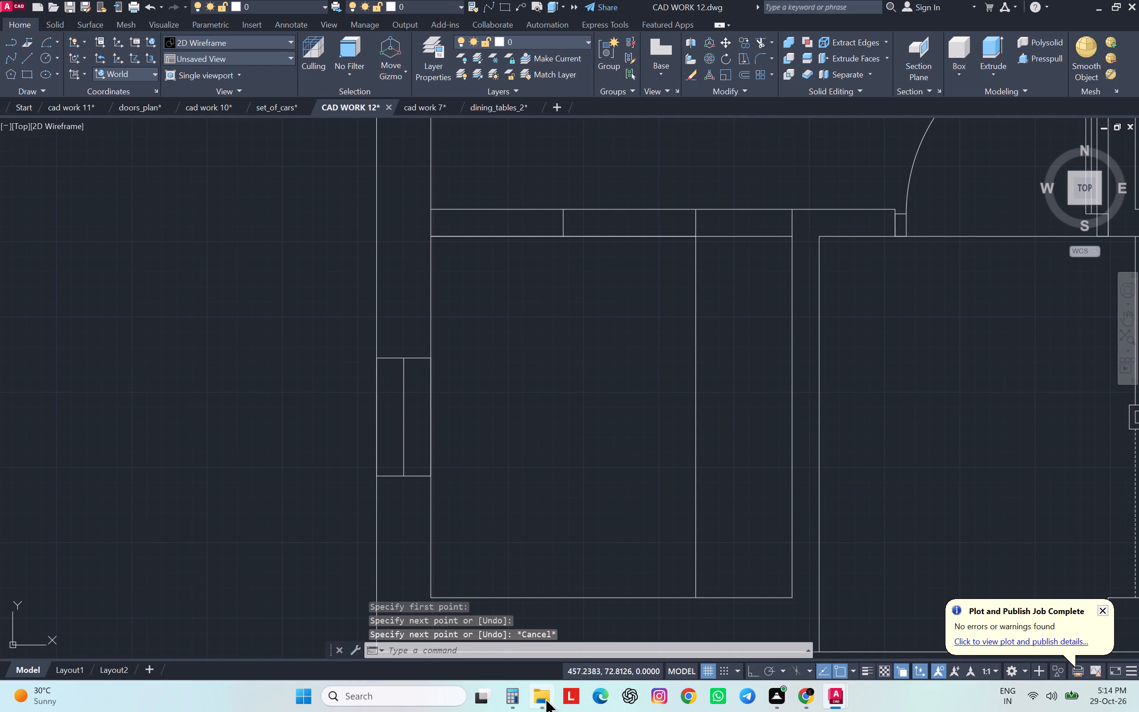
Divide 35.4 by 2 in Calculator and return to AutoCAD.
{"action": "left_click", "coordinate": [501, 696]}
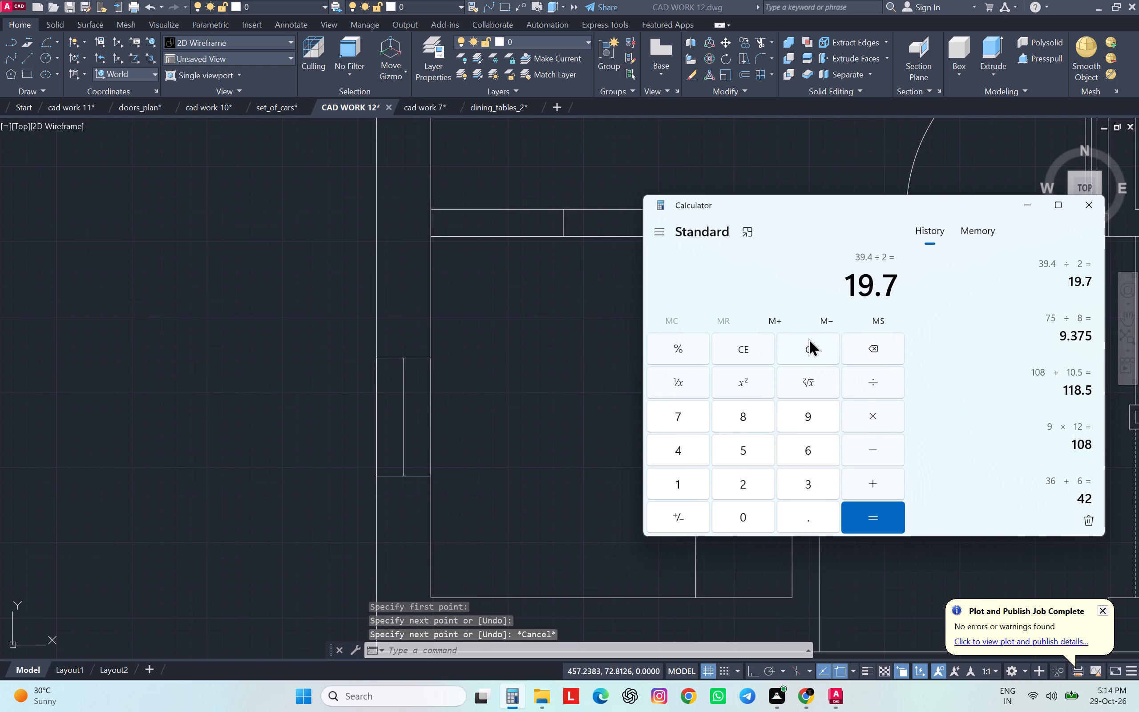
{"action": "left_click", "coordinate": [804, 337]}
{"action": "left_click", "coordinate": [799, 473]}
{"action": "left_click", "coordinate": [754, 431]}
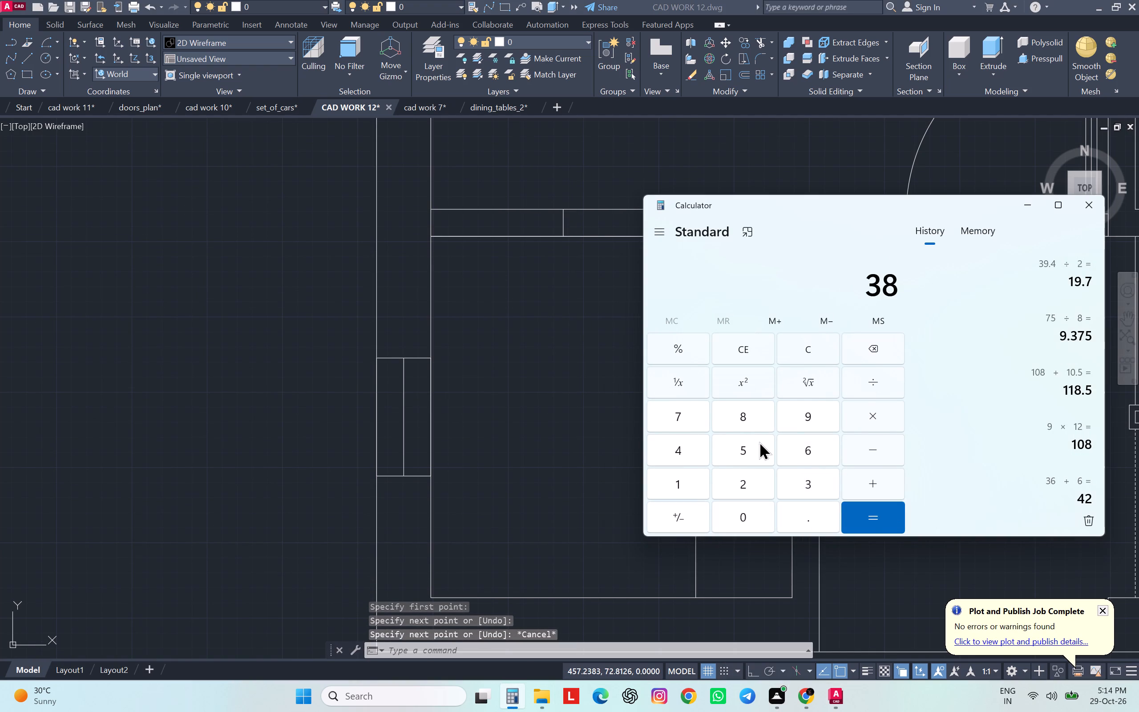
{"action": "left_click", "coordinate": [874, 344]}
{"action": "left_click", "coordinate": [749, 452]}
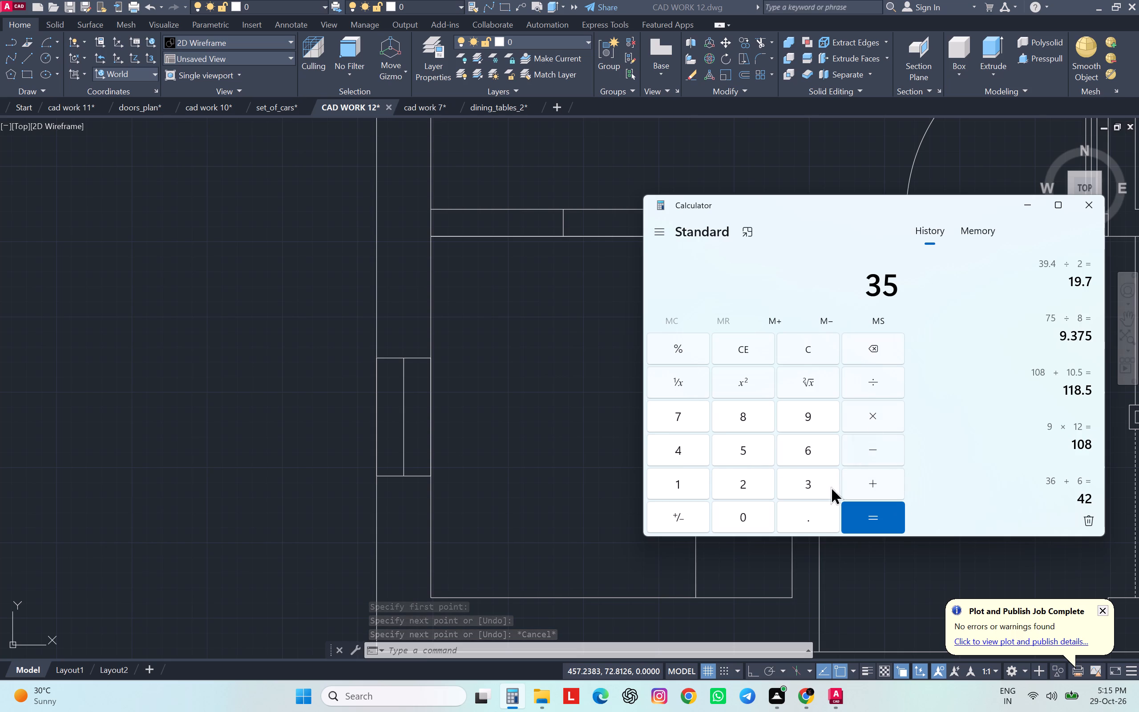
{"action": "left_click", "coordinate": [809, 520]}
{"action": "left_click", "coordinate": [685, 441]}
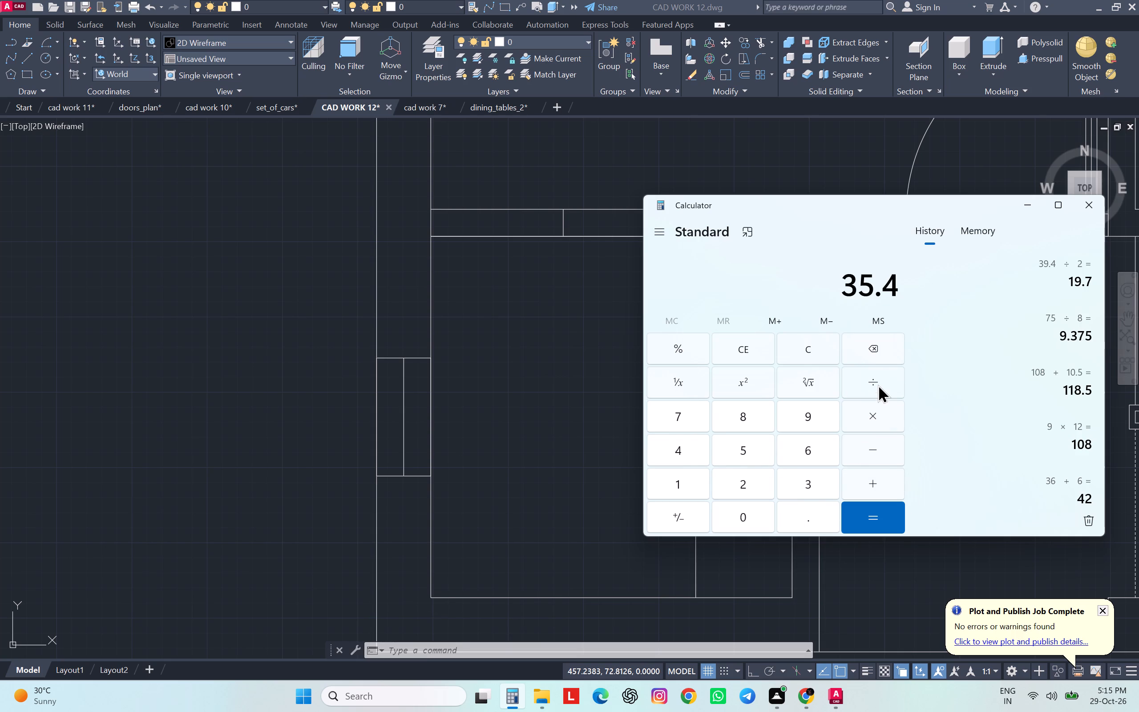
{"action": "left_click", "coordinate": [878, 384]}
{"action": "left_click", "coordinate": [745, 483]}
{"action": "left_click", "coordinate": [875, 506]}
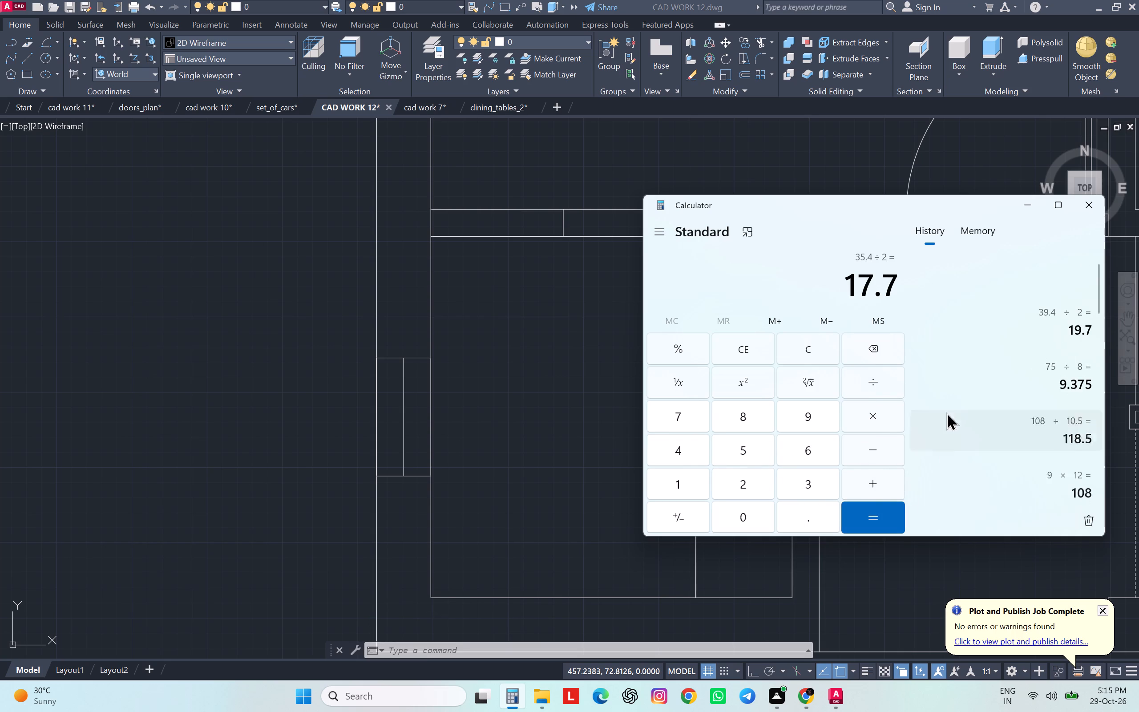
{"action": "left_click", "coordinate": [1026, 206]}
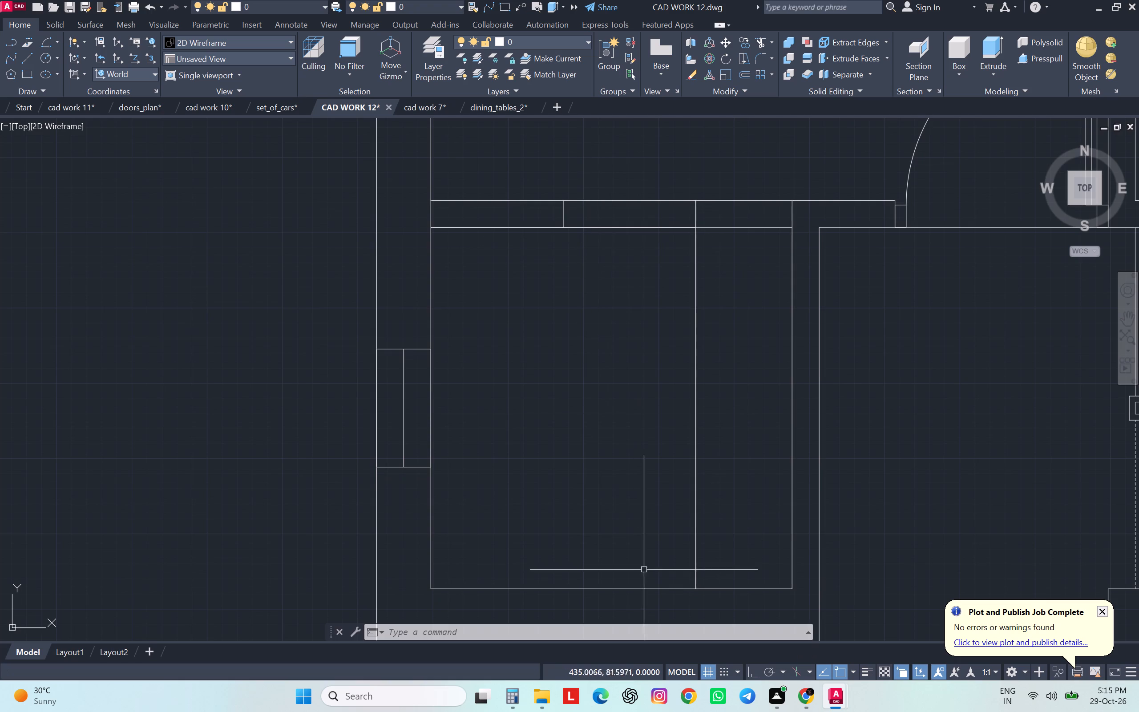
Offset the short centre line in the Puja room's north wall 17.7 units to both sides to mark the door opening.
{"action": "key", "text": "o"}
{"action": "key", "text": "Return"}
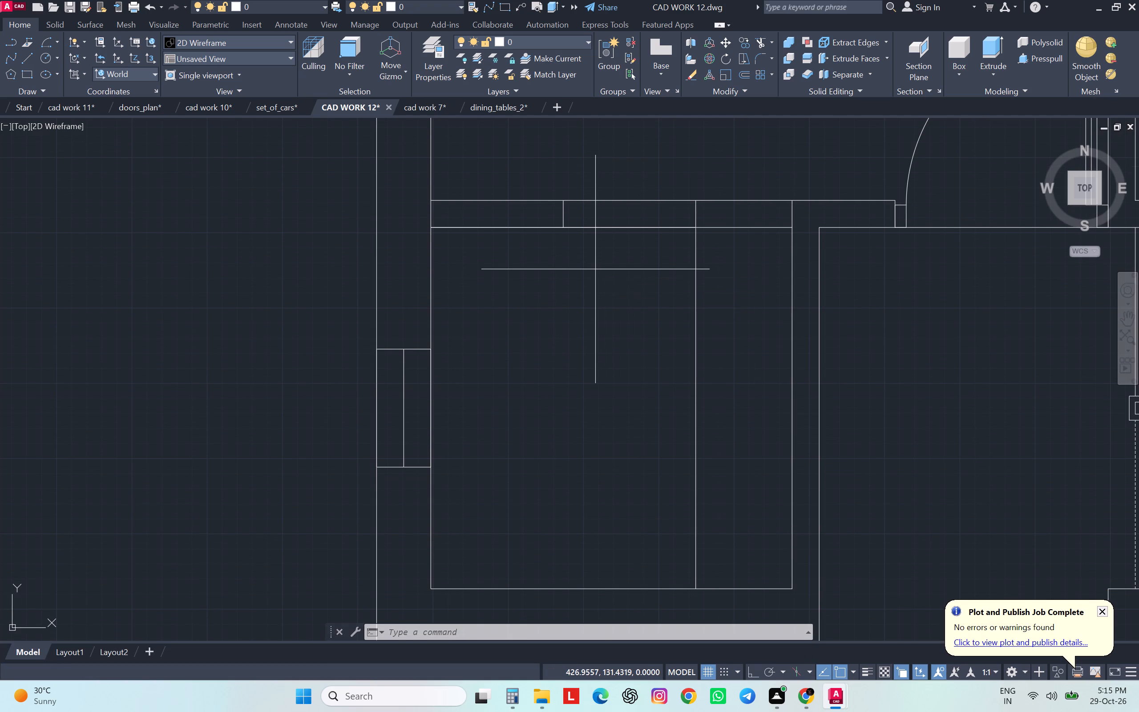
{"action": "type", "text": "17.7"}
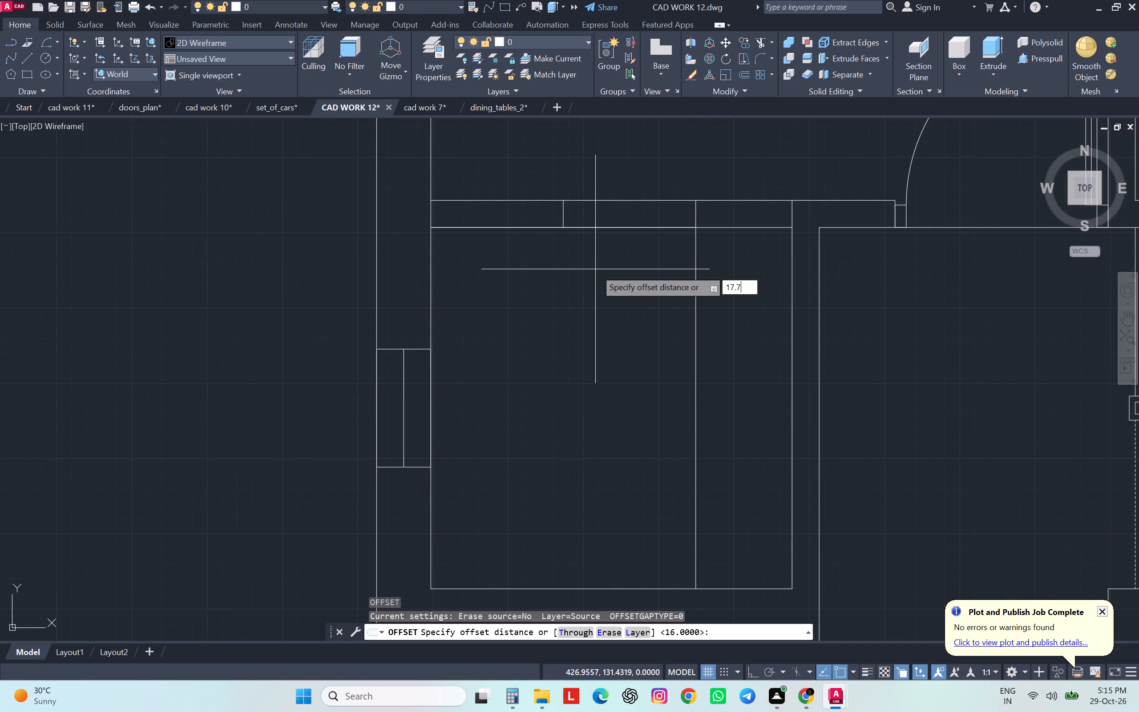
{"action": "key", "text": "Return"}
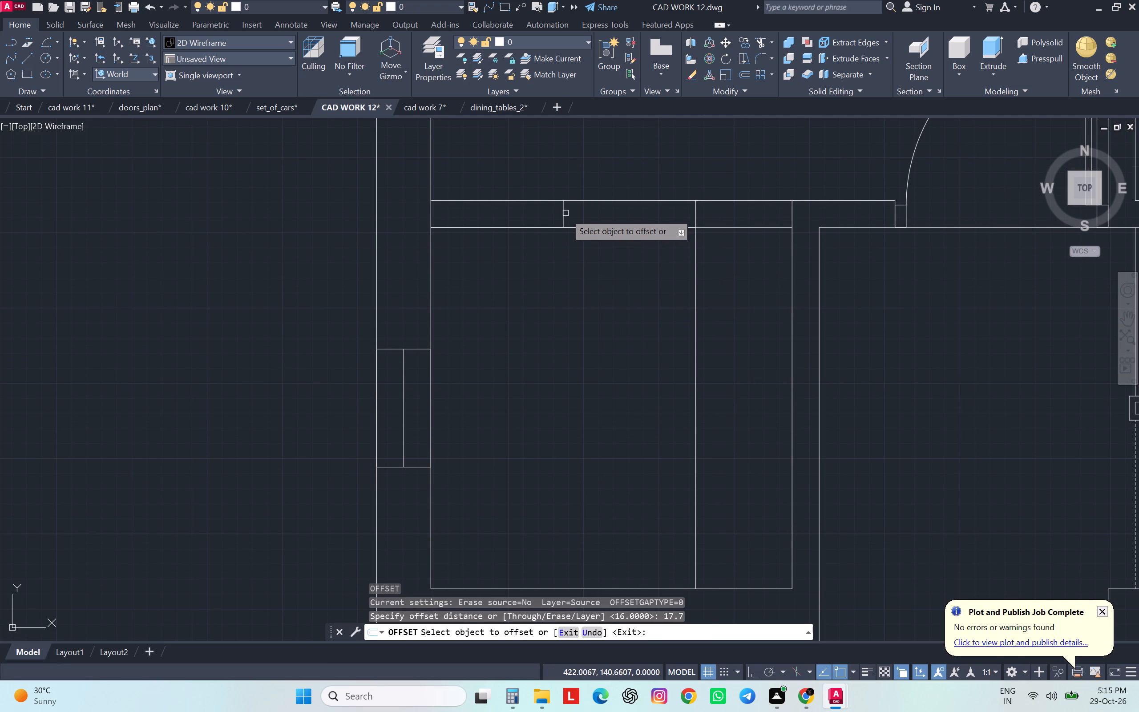
{"action": "left_click", "coordinate": [565, 213]}
{"action": "left_click", "coordinate": [594, 271]}
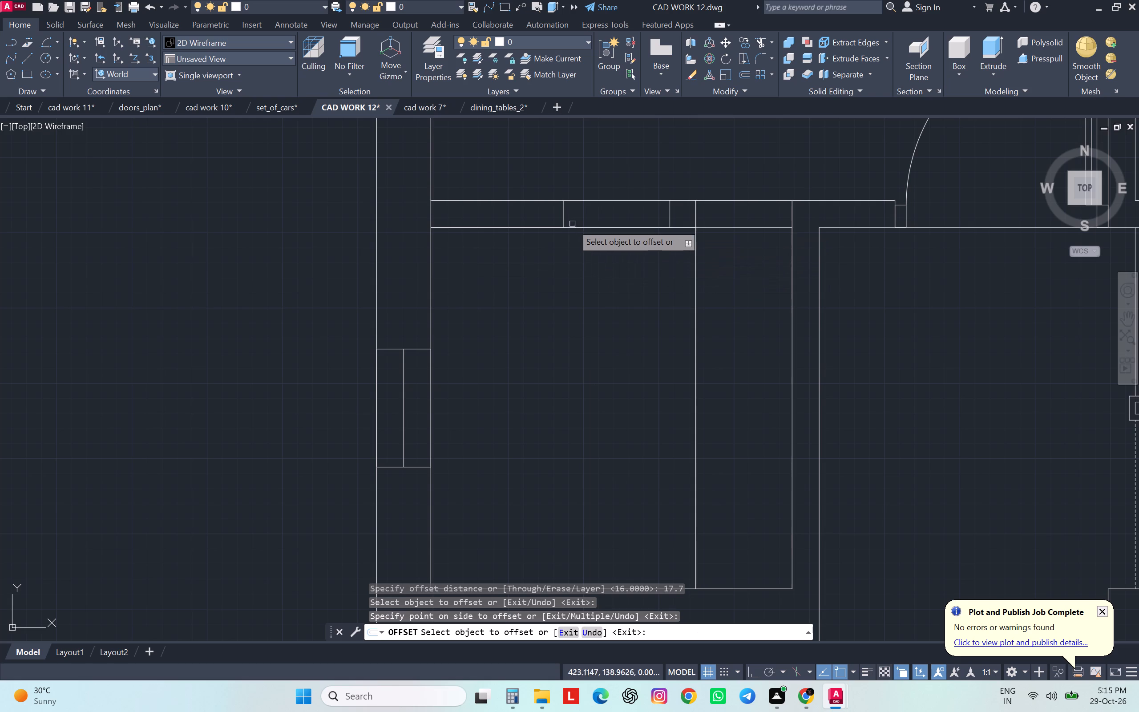
{"action": "left_click", "coordinate": [564, 215]}
{"action": "left_click", "coordinate": [520, 293]}
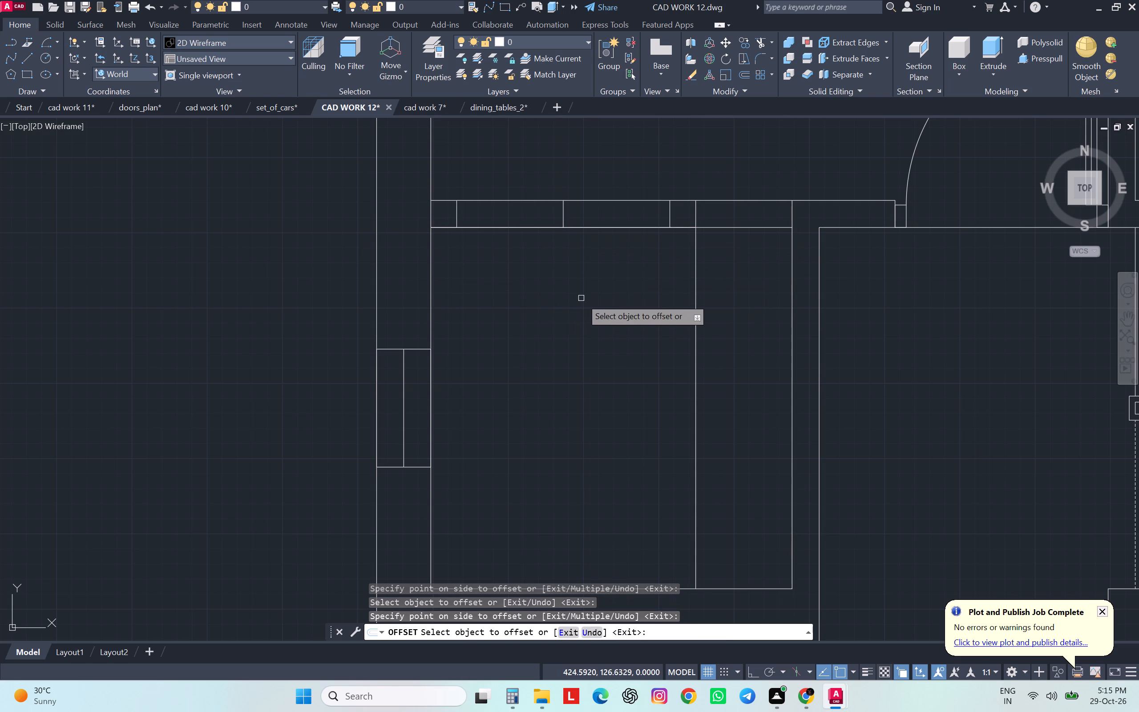
{"action": "key", "text": "Escape"}
{"action": "key", "text": "Escape"}
{"action": "key", "text": "Escape"}
{"action": "key", "text": "Escape"}
{"action": "key", "text": "Escape"}
Trim off the part of the new shelf line that crosses the Puja room's north wall.
{"action": "type", "text": "tr"}
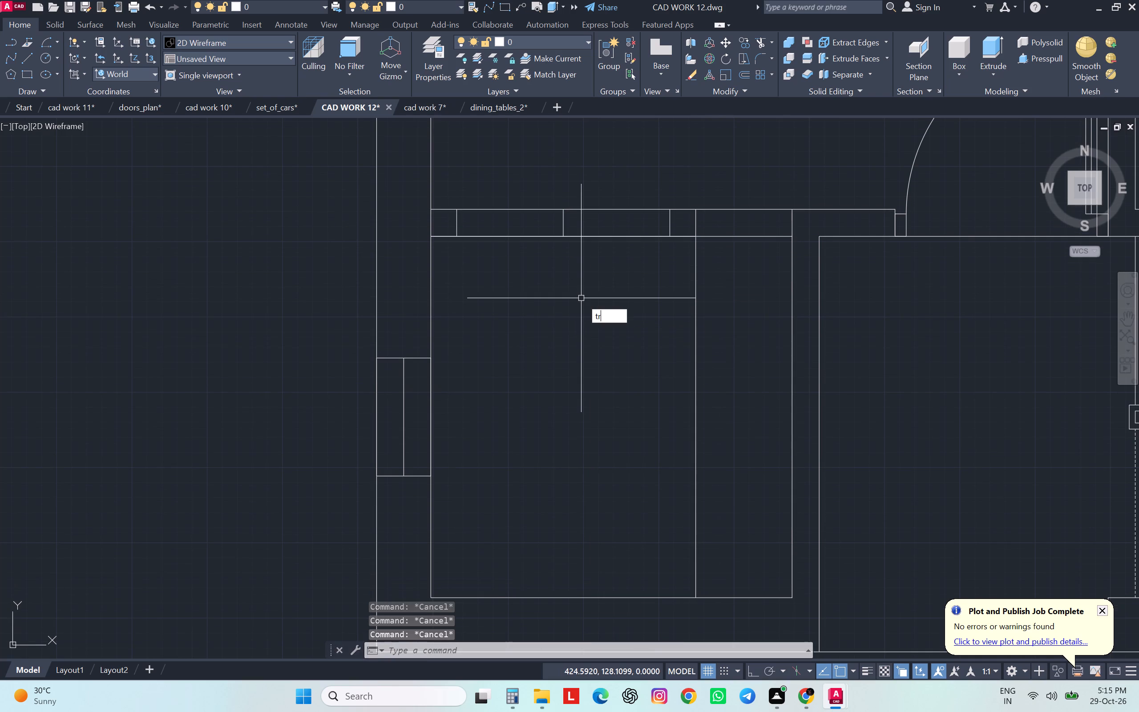
{"action": "key", "text": "space"}
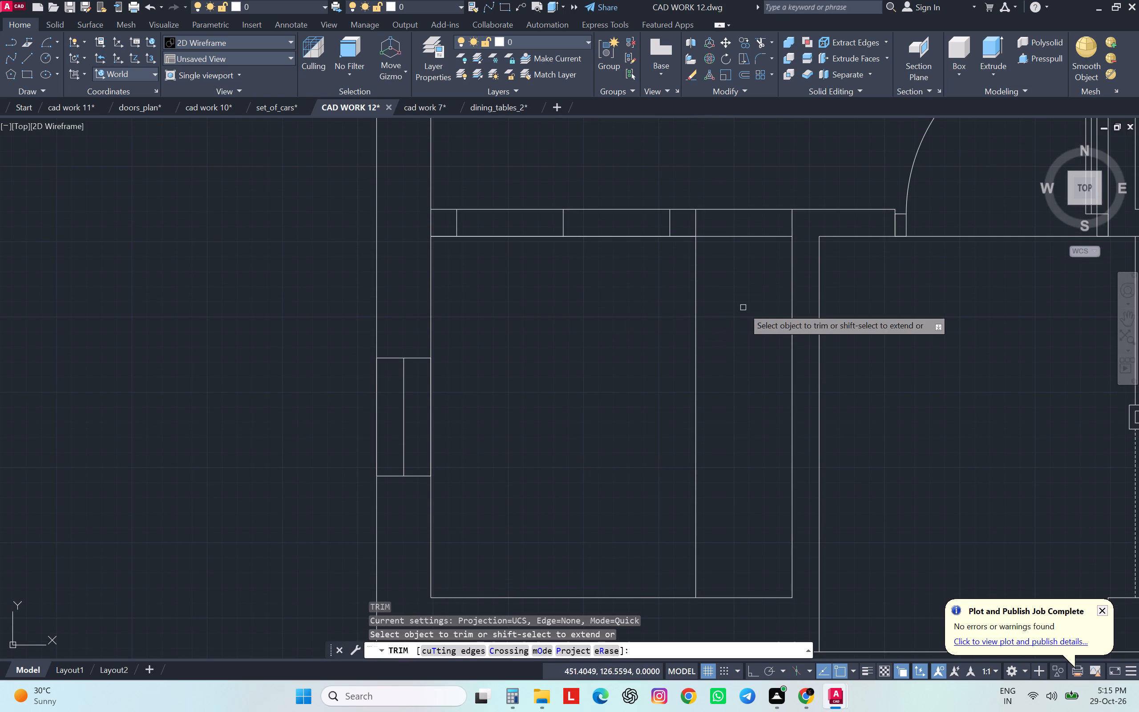
{"action": "left_click", "coordinate": [732, 306]}
{"action": "left_click", "coordinate": [731, 294]}
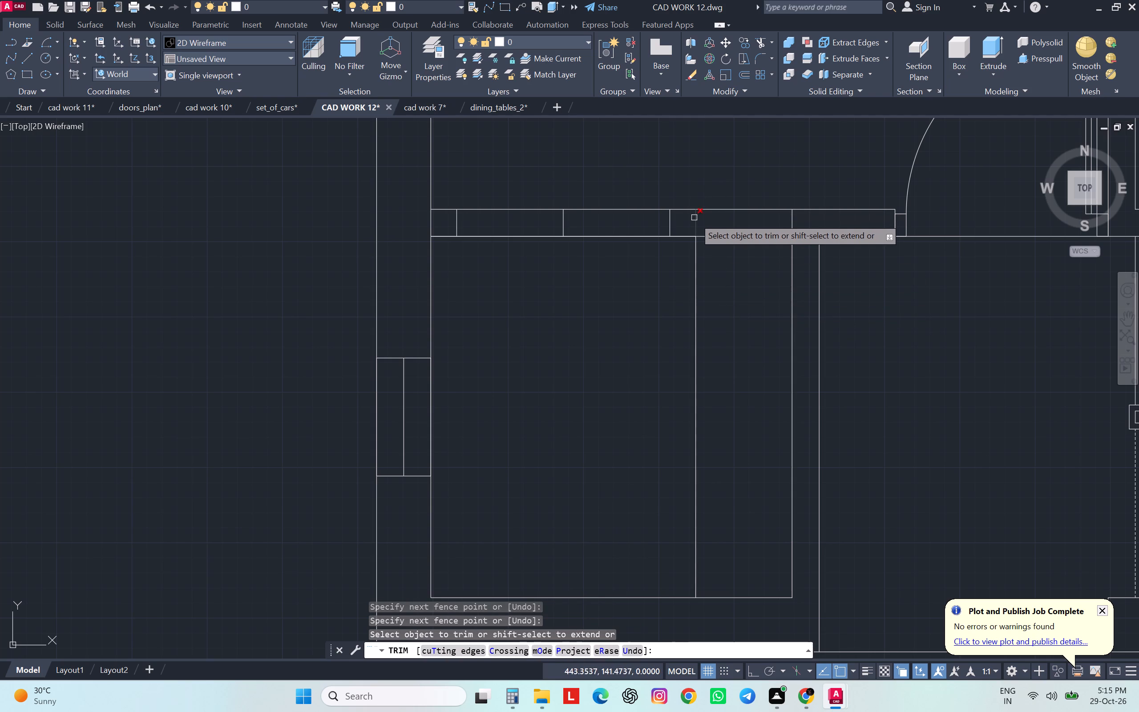
{"action": "left_click", "coordinate": [695, 219]}
Trim the north wall lines and centre line between the two jamb marks, plus the west wall line across the wall stub, to open the Puja doorway.
{"action": "left_click", "coordinate": [634, 182]}
{"action": "left_click", "coordinate": [614, 262]}
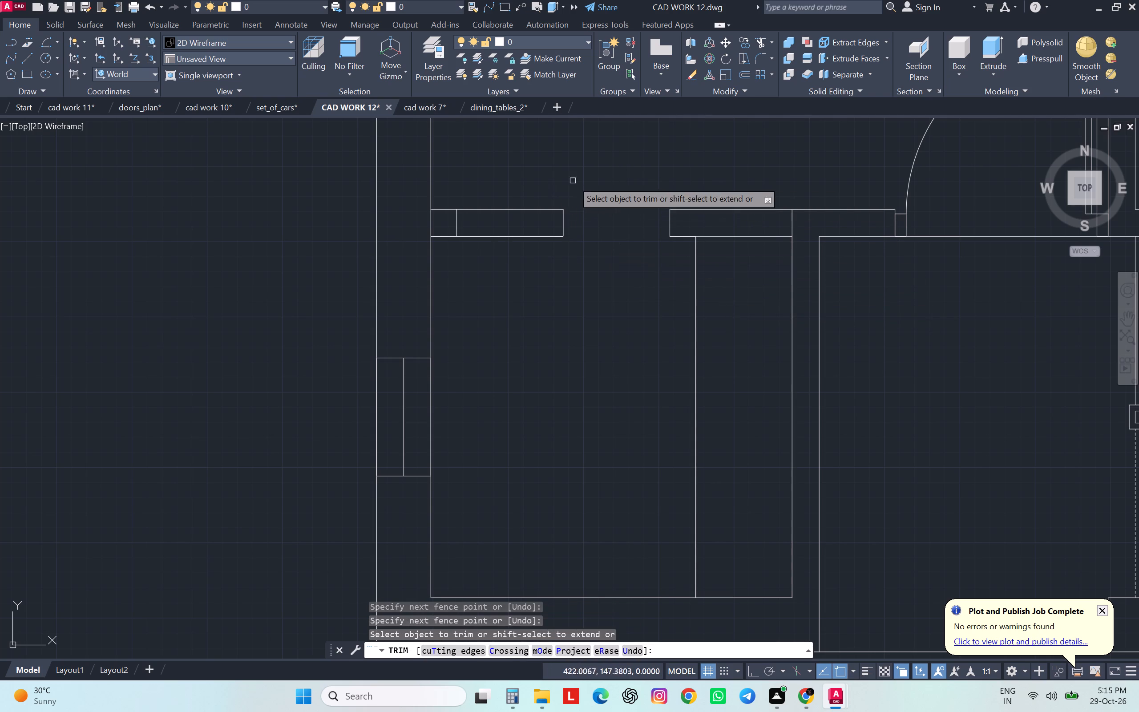
{"action": "left_click", "coordinate": [586, 178]}
{"action": "left_click", "coordinate": [538, 270]}
{"action": "left_click", "coordinate": [559, 185]}
{"action": "left_click", "coordinate": [515, 257]}
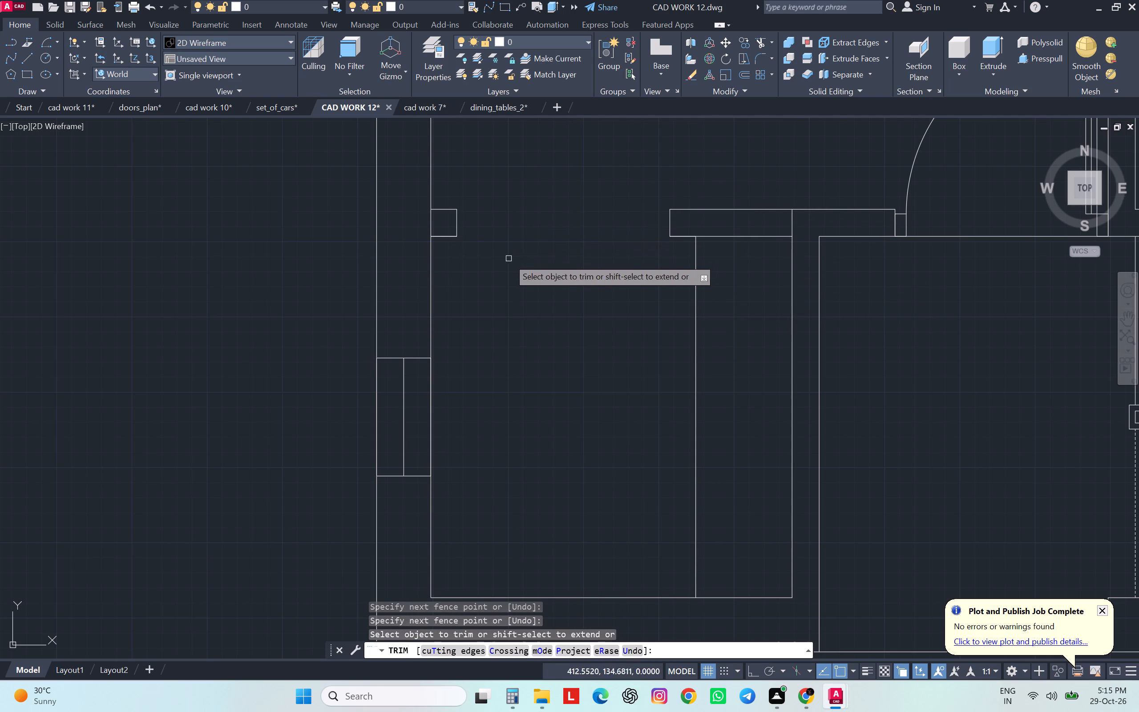
{"action": "left_click", "coordinate": [431, 222]}
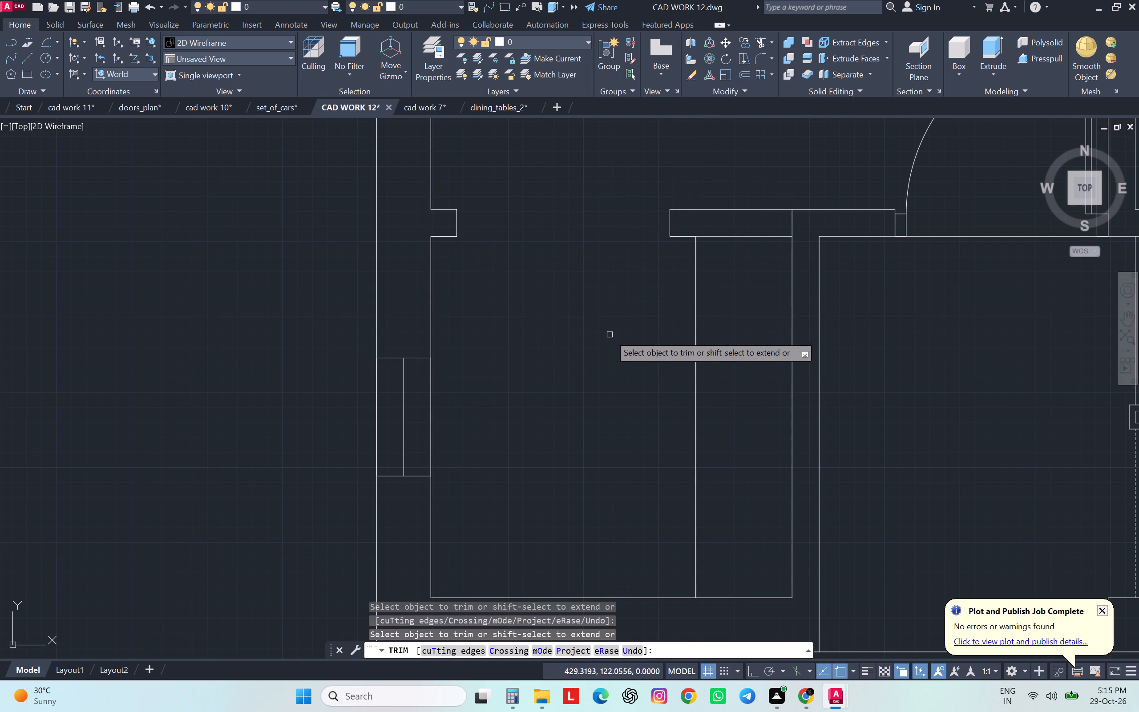
{"action": "scroll", "coordinate": [632, 301], "scroll_direction": "down", "scroll_amount": 1}
{"action": "scroll", "coordinate": [632, 301], "scroll_direction": "up", "scroll_amount": 1}
{"action": "scroll", "coordinate": [632, 301], "scroll_direction": "down", "scroll_amount": 3}
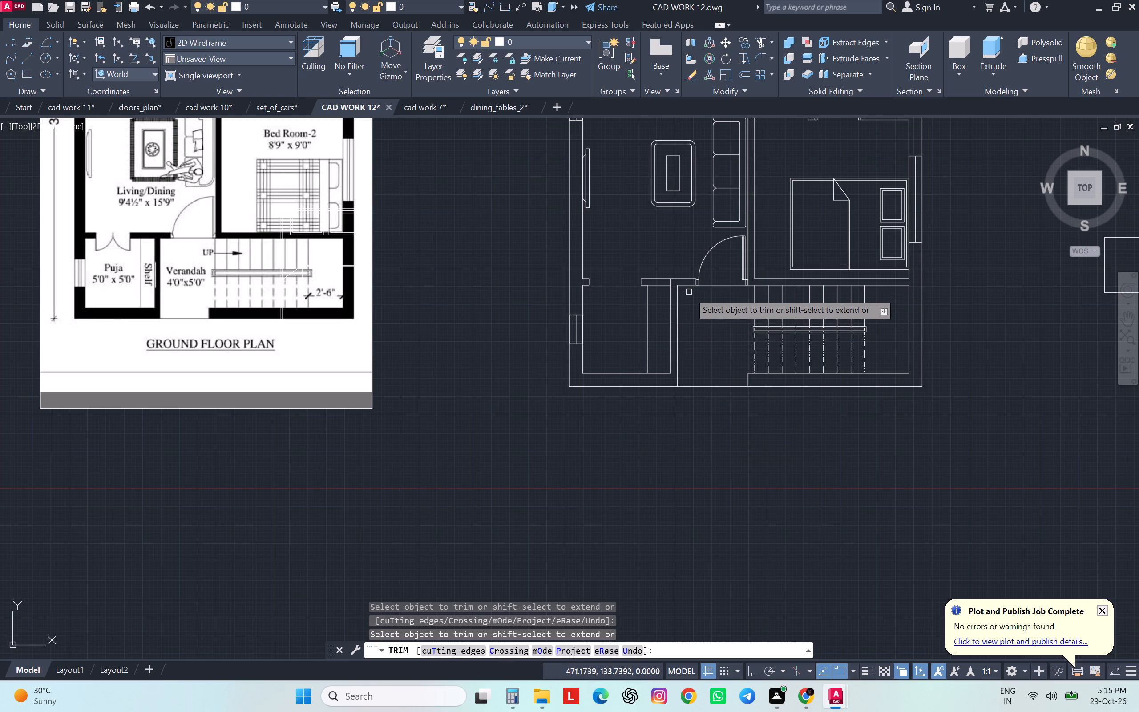
{"action": "scroll", "coordinate": [699, 303], "scroll_direction": "down", "scroll_amount": 3}
{"action": "scroll", "coordinate": [699, 304], "scroll_direction": "up", "scroll_amount": 1}
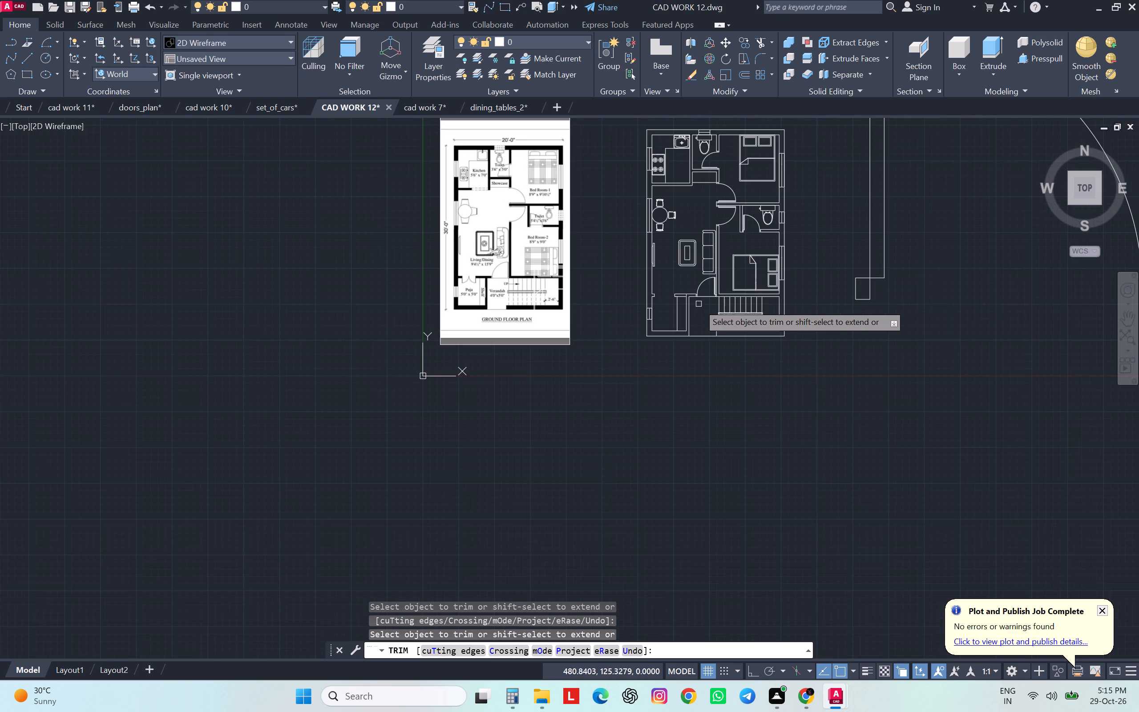
{"action": "scroll", "coordinate": [699, 304], "scroll_direction": "up", "scroll_amount": 2}
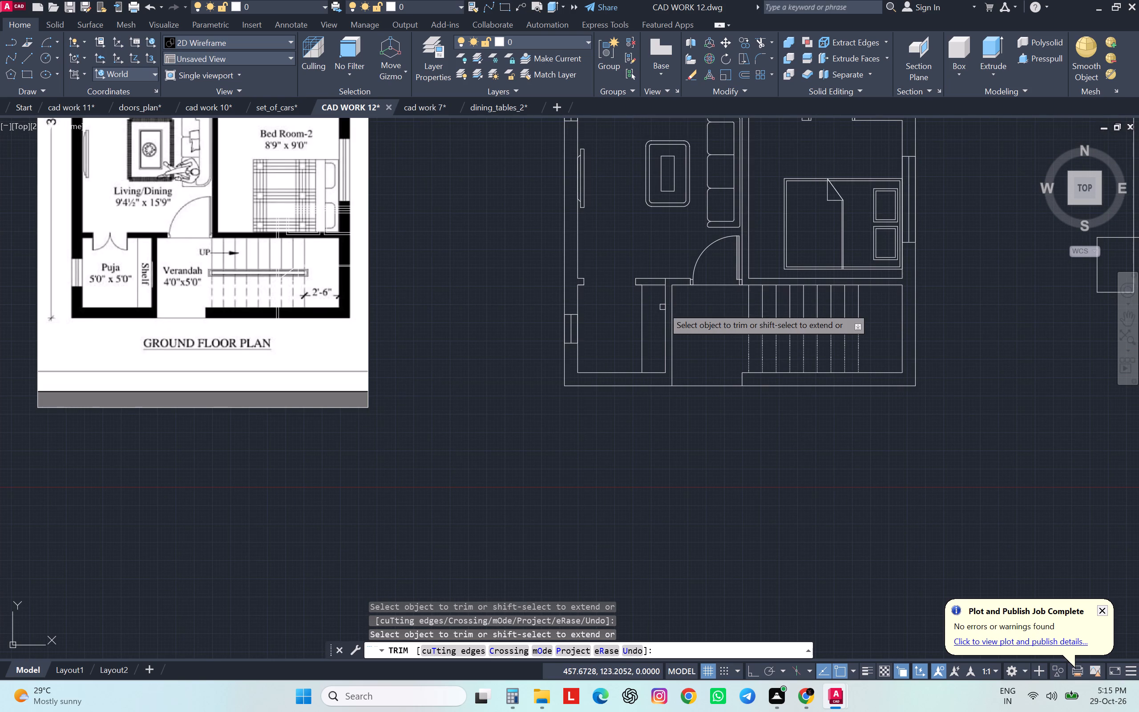
{"action": "key", "text": "Escape"}
{"action": "key", "text": "Escape"}
{"action": "key", "text": "Escape"}
{"action": "key", "text": "Escape"}
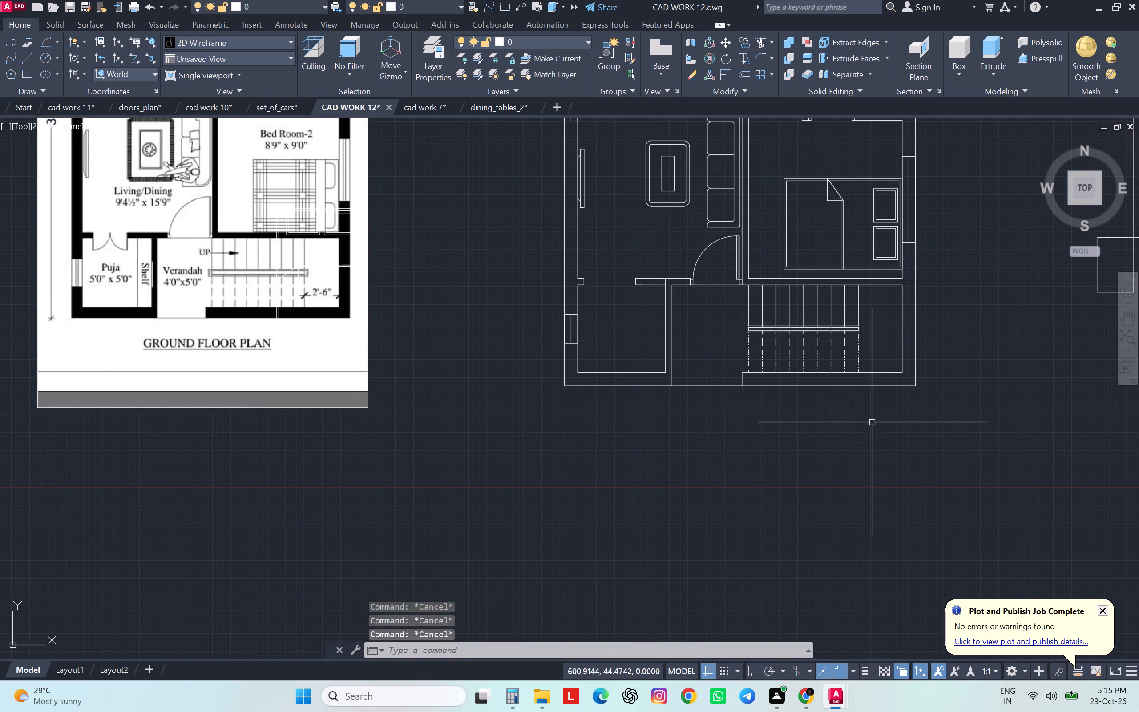
Scale the large double-door block from its lower-left corner by reference, from length 1000 to 35.4.
{"action": "scroll", "coordinate": [872, 423], "scroll_direction": "down", "scroll_amount": 2}
{"action": "scroll", "coordinate": [872, 423], "scroll_direction": "up", "scroll_amount": 1}
{"action": "scroll", "coordinate": [872, 423], "scroll_direction": "down", "scroll_amount": 1}
{"action": "middle_click_drag", "start_coordinate": [902, 399], "coordinate": [562, 437]}
{"action": "scroll", "coordinate": [583, 389], "scroll_direction": "down", "scroll_amount": 2}
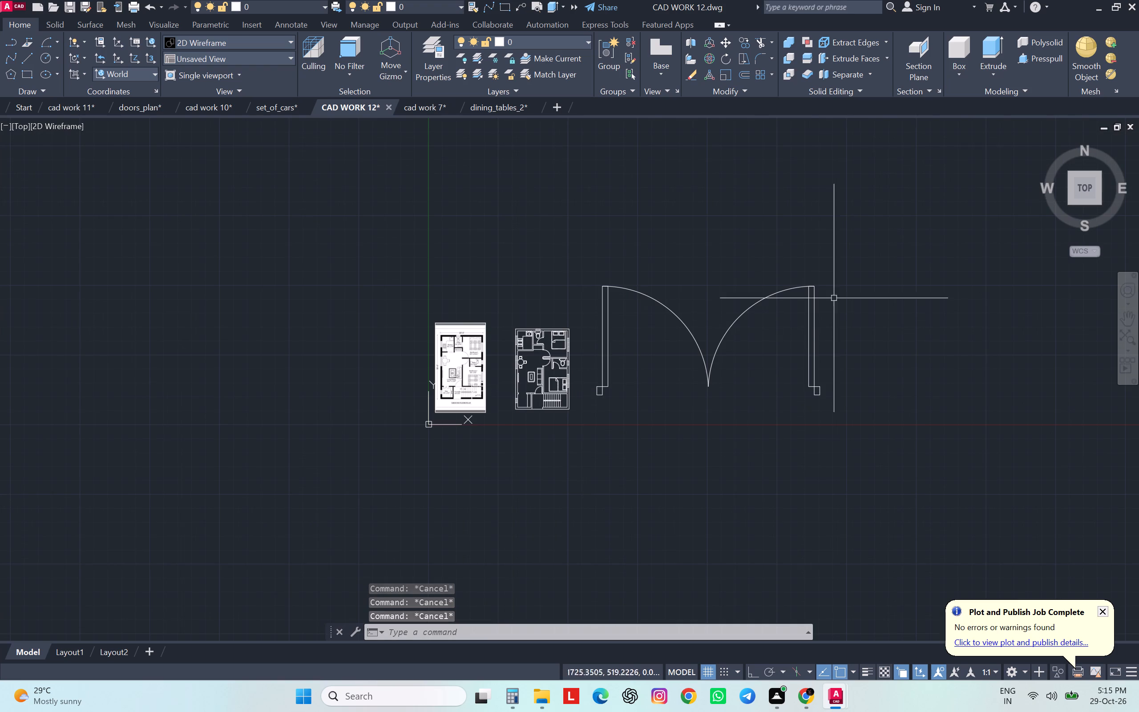
{"action": "scroll", "coordinate": [846, 294], "scroll_direction": "down", "scroll_amount": 1}
{"action": "left_click", "coordinate": [853, 275]}
{"action": "left_click", "coordinate": [810, 302]}
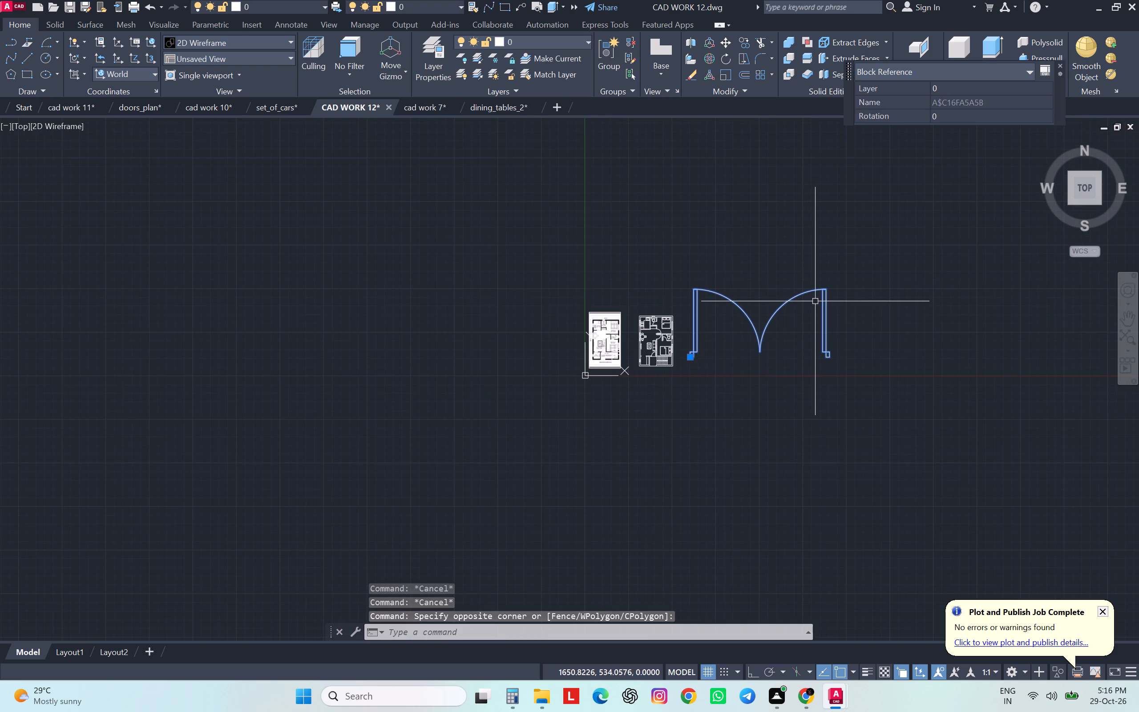
{"action": "type", "text": "sc"}
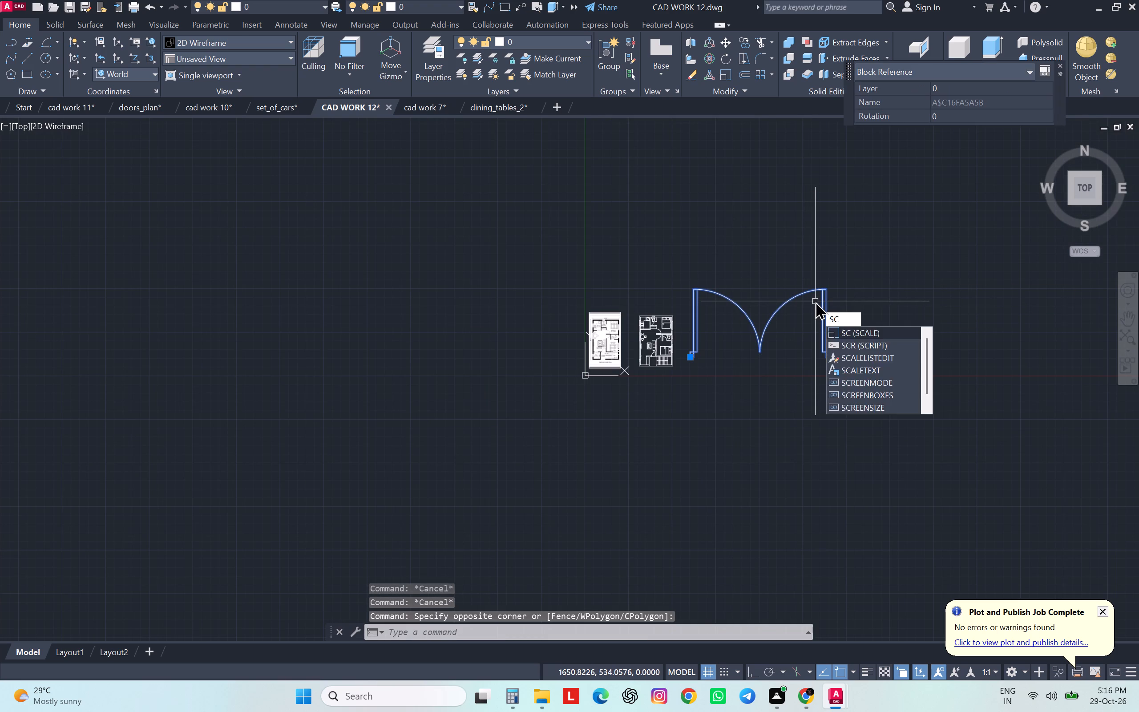
{"action": "key", "text": "Return"}
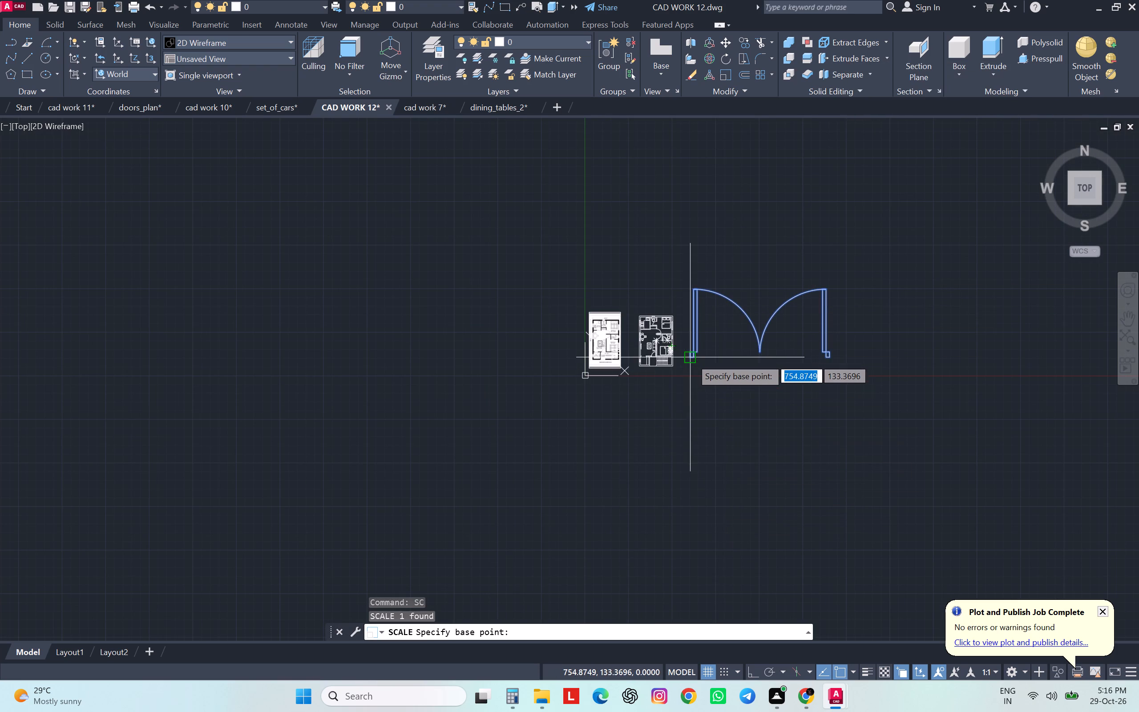
{"action": "scroll", "coordinate": [691, 358], "scroll_direction": "up", "scroll_amount": 4}
{"action": "left_click", "coordinate": [682, 345]}
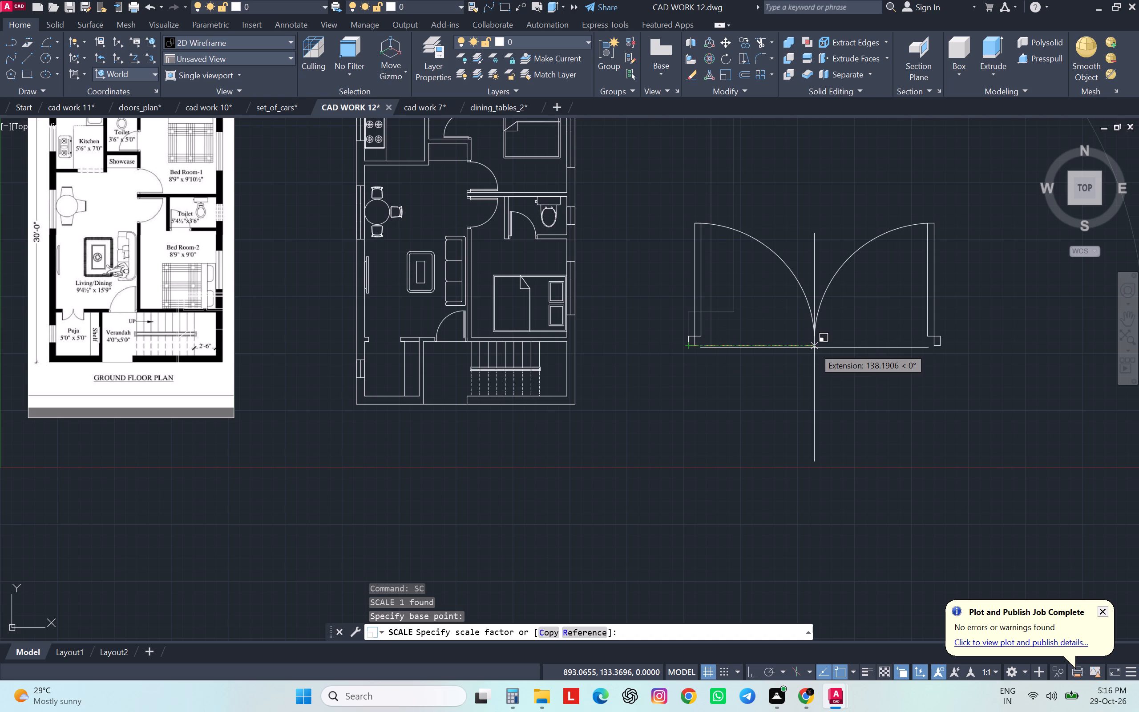
{"action": "type", "text": "1000"}
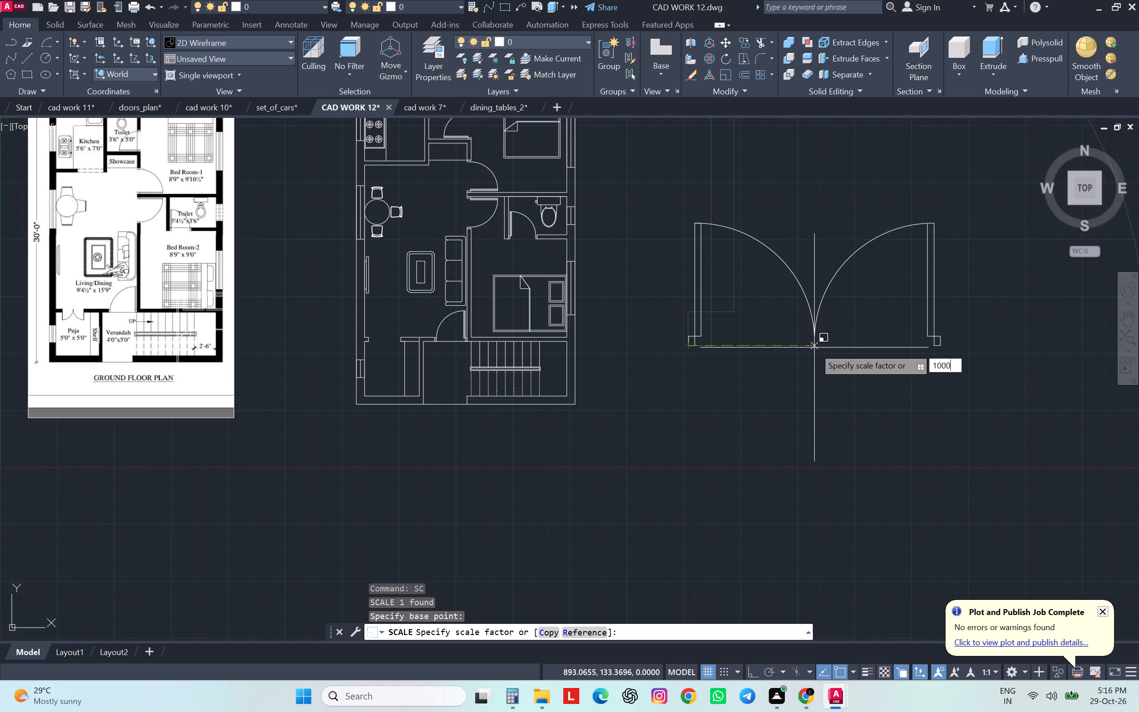
{"action": "key", "text": "BackSpace"}
{"action": "key", "text": "BackSpace"}
{"action": "key", "text": "BackSpace"}
{"action": "key", "text": "BackSpace"}
{"action": "key", "text": "r"}
{"action": "key", "text": "Return"}
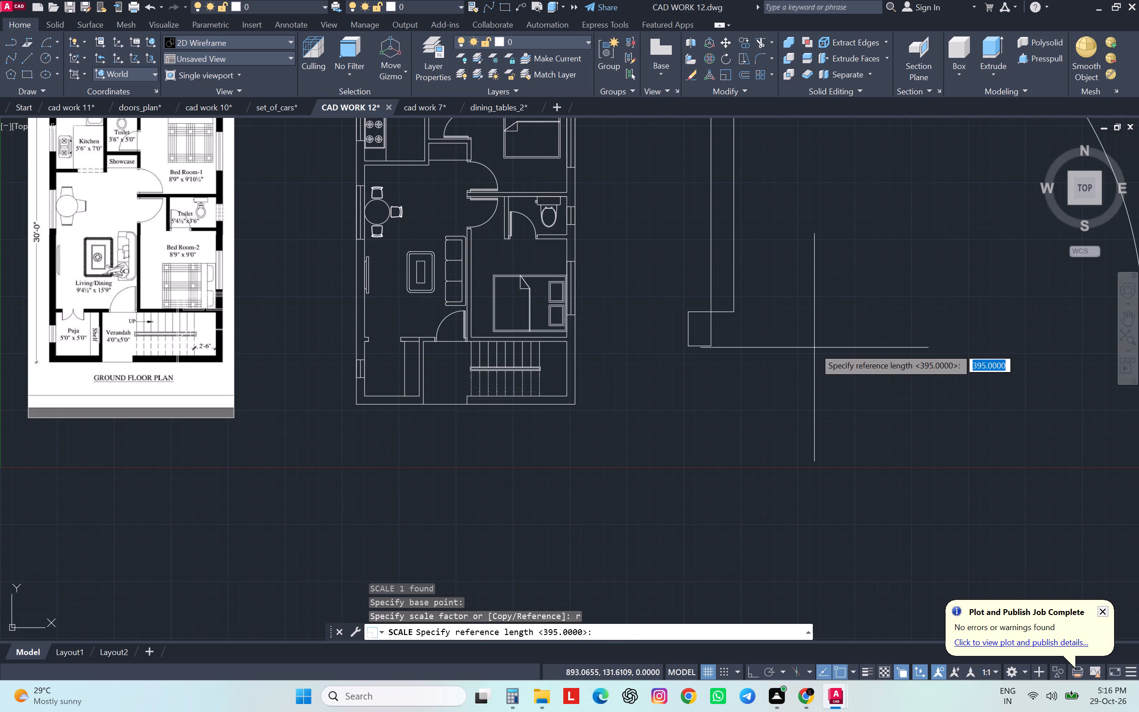
{"action": "type", "text": "1000"}
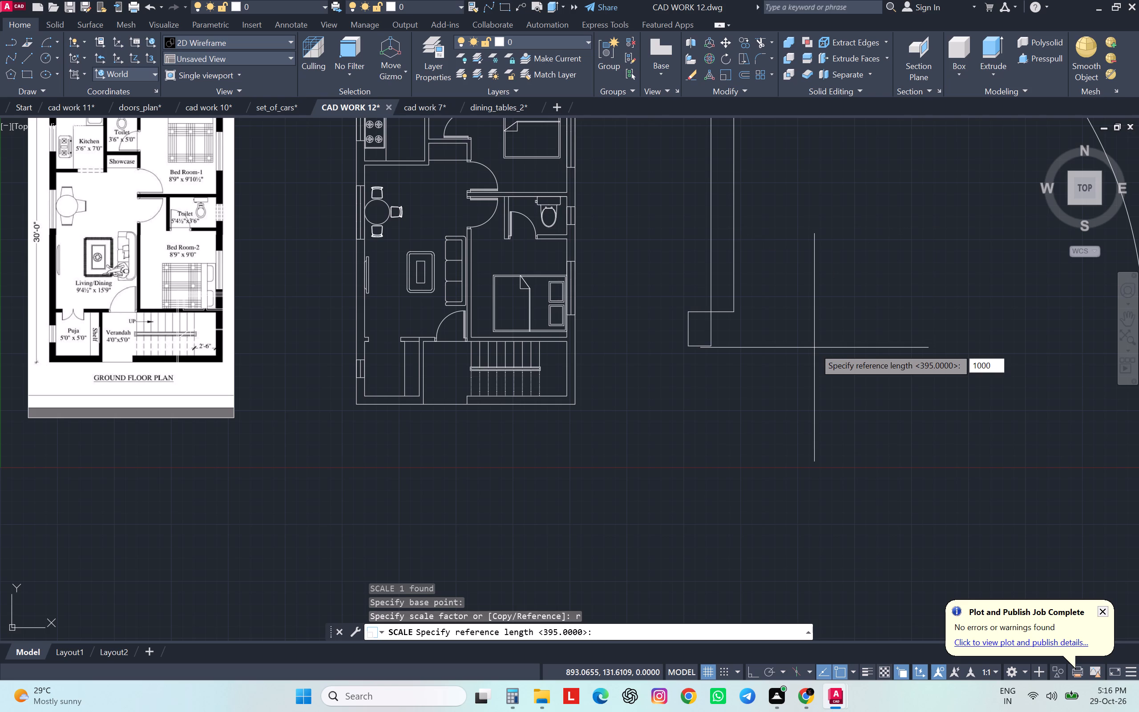
{"action": "key", "text": "Return"}
{"action": "key", "text": "3"}
{"action": "type", "text": "5.4"}
{"action": "key", "text": "Return"}
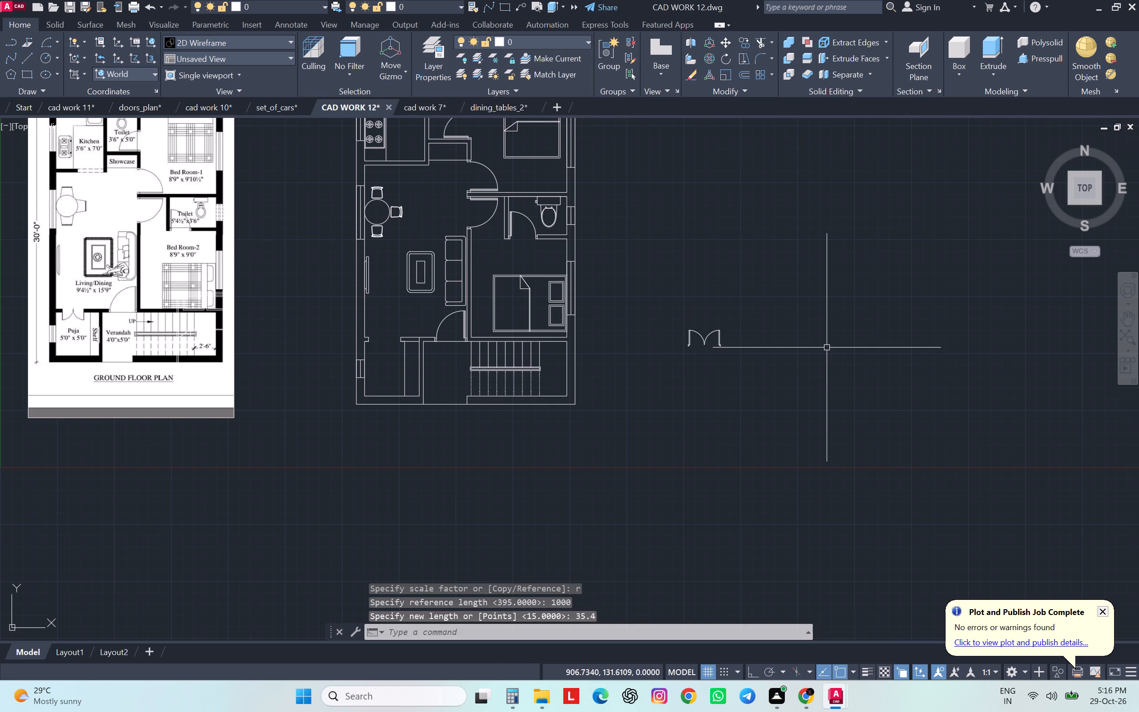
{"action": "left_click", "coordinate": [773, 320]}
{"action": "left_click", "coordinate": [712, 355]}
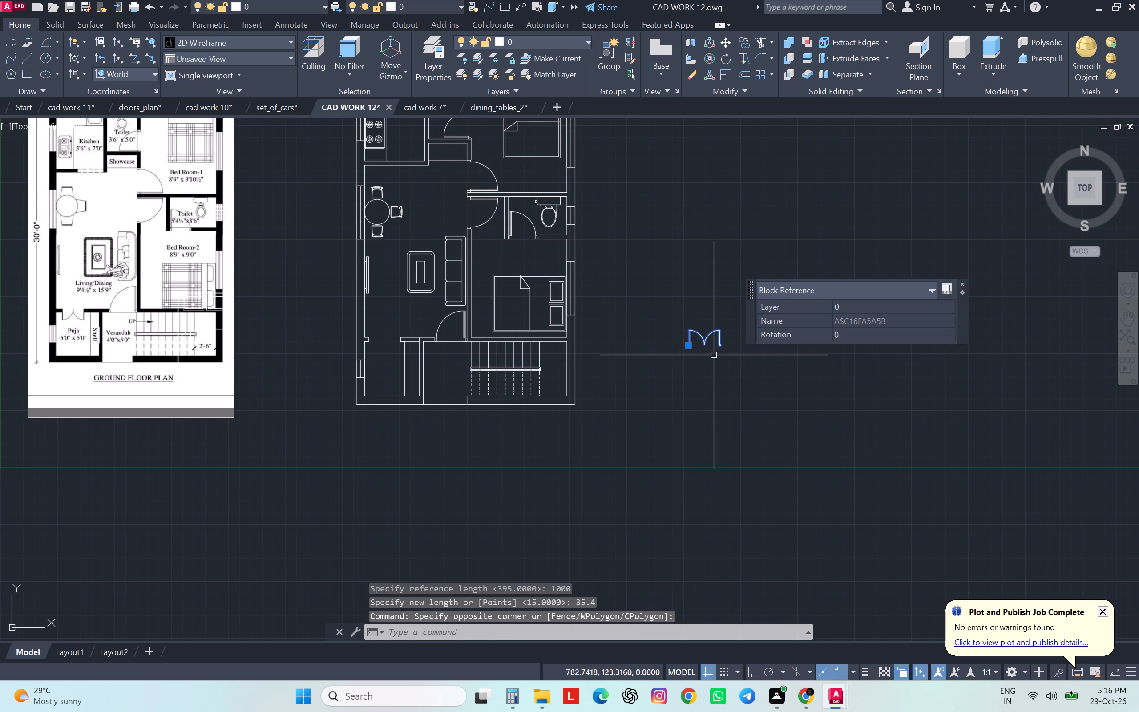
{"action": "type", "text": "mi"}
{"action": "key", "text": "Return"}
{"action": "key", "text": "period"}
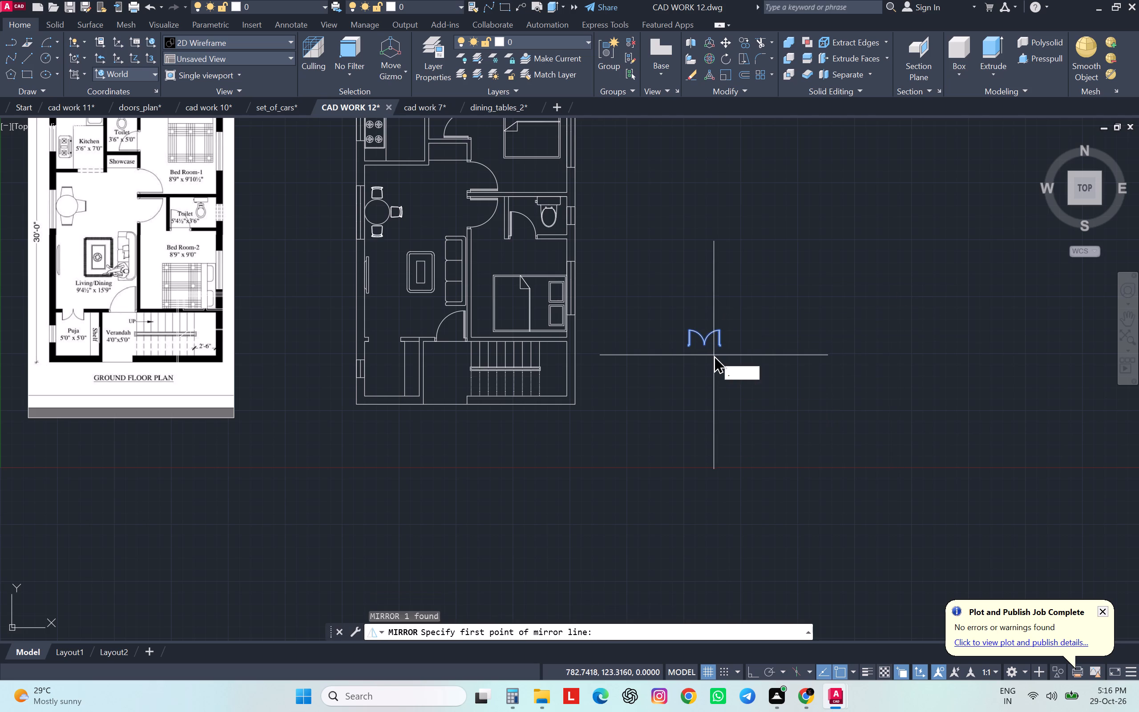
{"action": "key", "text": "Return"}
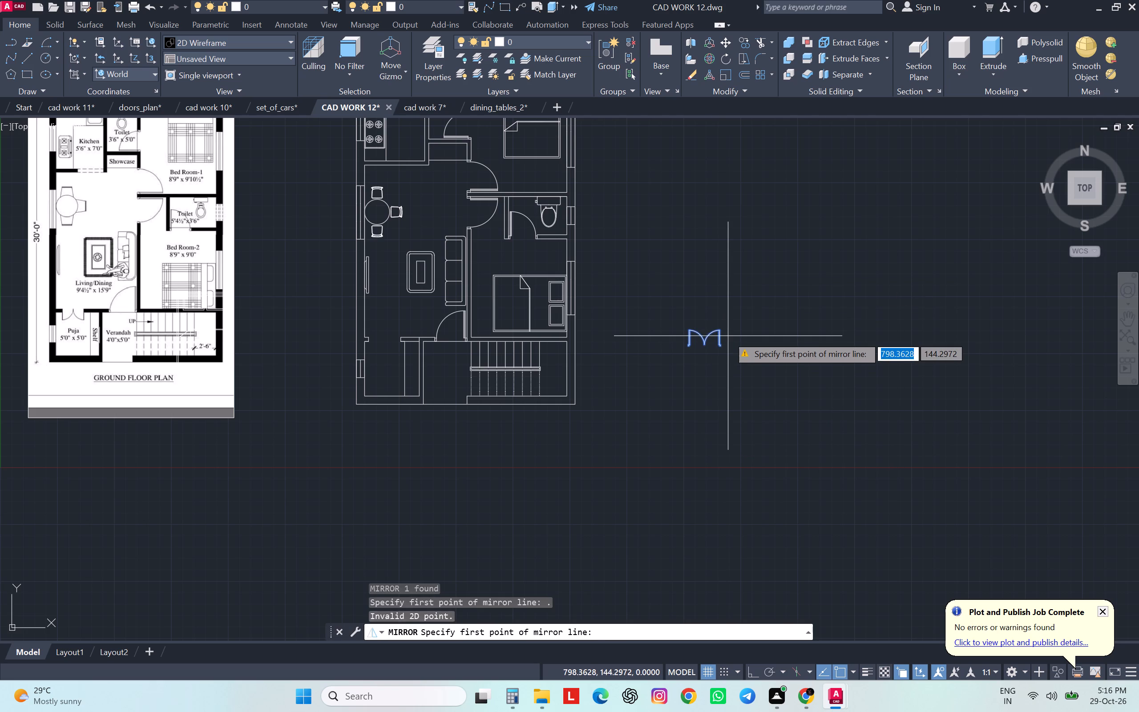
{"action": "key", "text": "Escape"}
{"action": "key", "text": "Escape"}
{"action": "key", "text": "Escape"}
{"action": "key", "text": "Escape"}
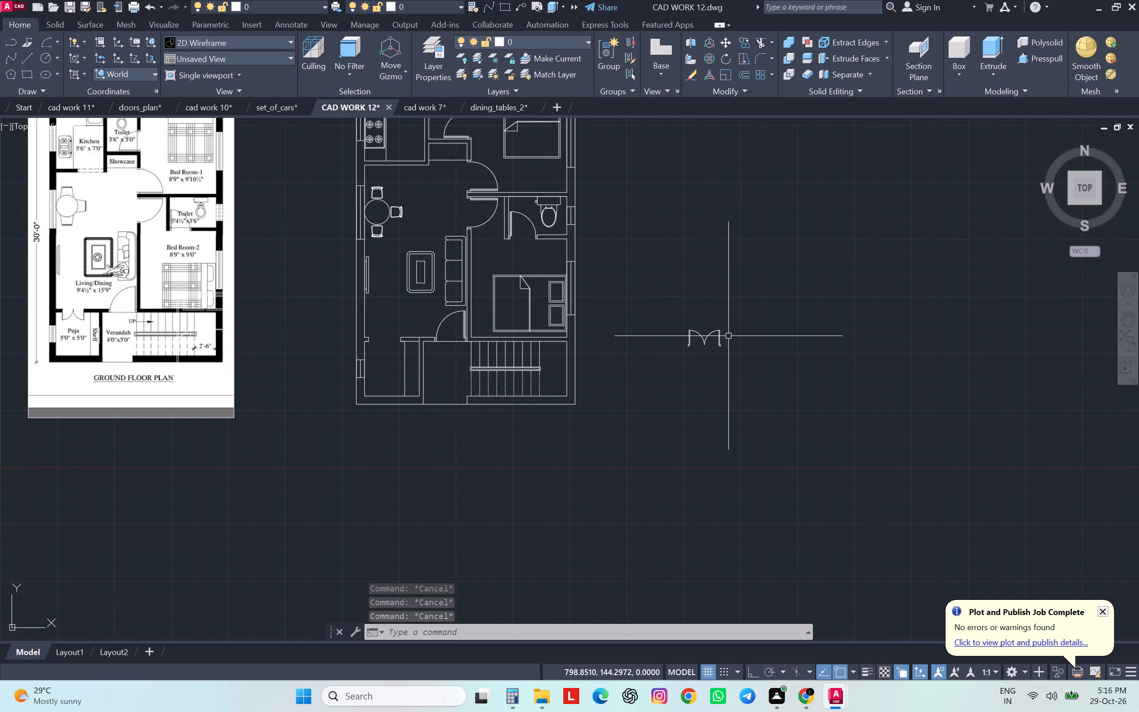
Mirror the double-door block about a horizontal line through its lower-right corner with Ortho on, erasing the source, so the leaves open downward.
{"action": "left_click", "coordinate": [721, 337]}
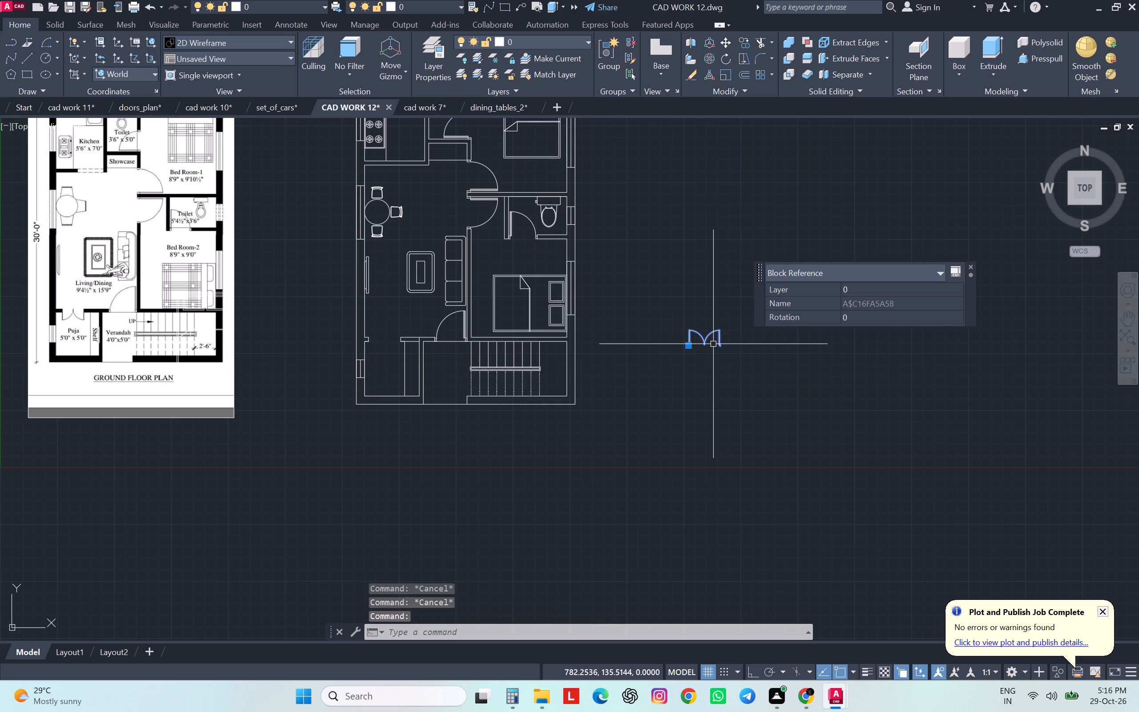
{"action": "type", "text": "mi"}
{"action": "key", "text": "Return"}
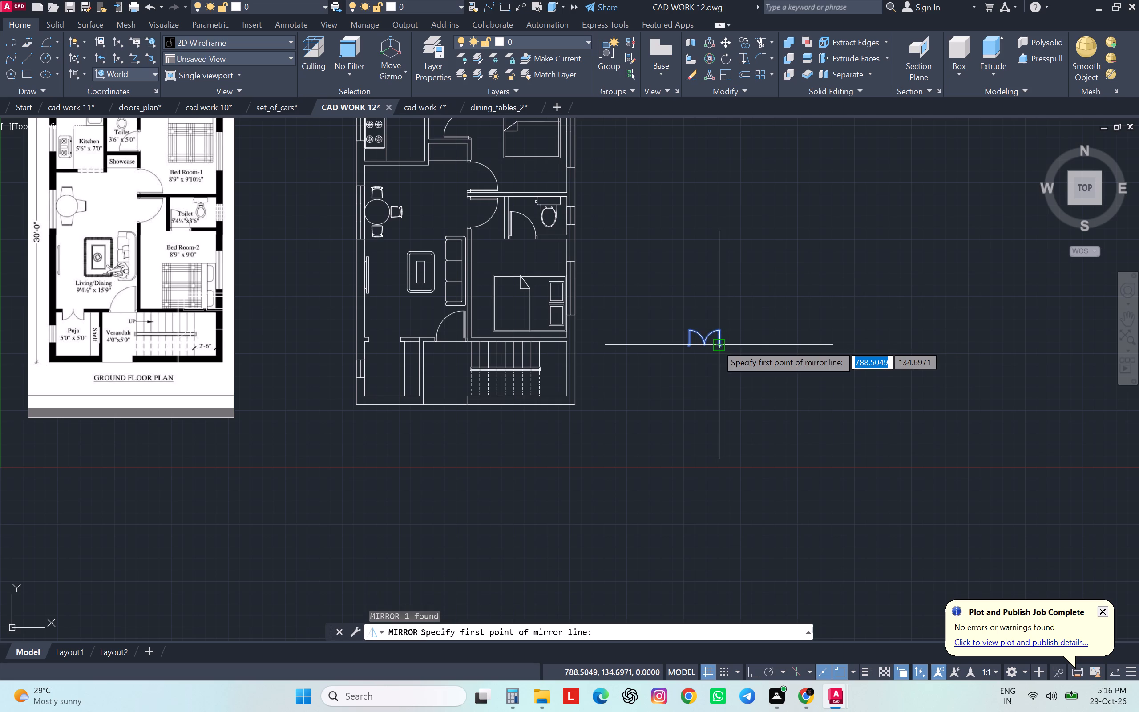
{"action": "left_click", "coordinate": [717, 344]}
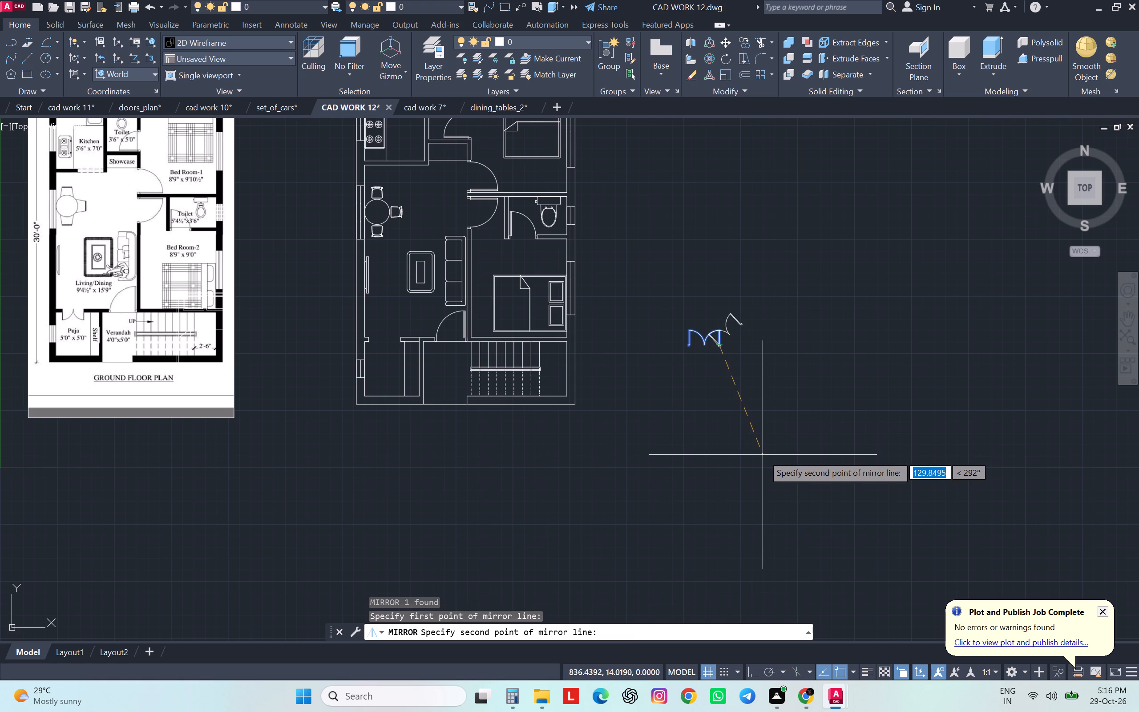
{"action": "key", "text": "F8"}
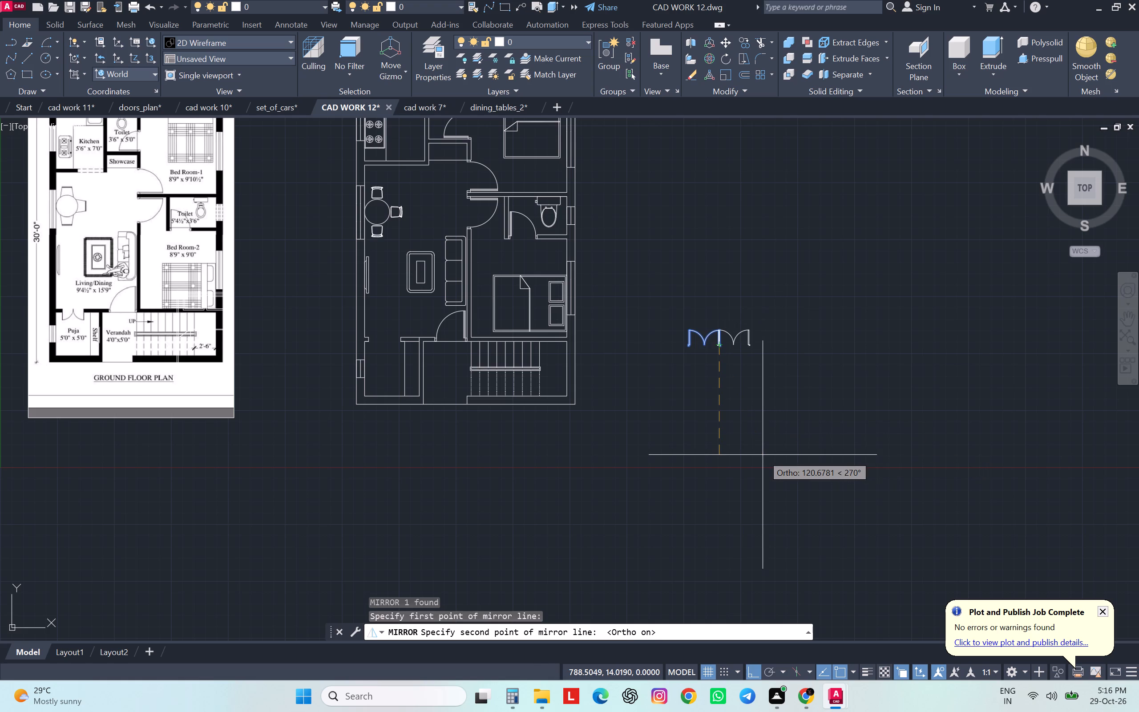
{"action": "left_click", "coordinate": [774, 371]}
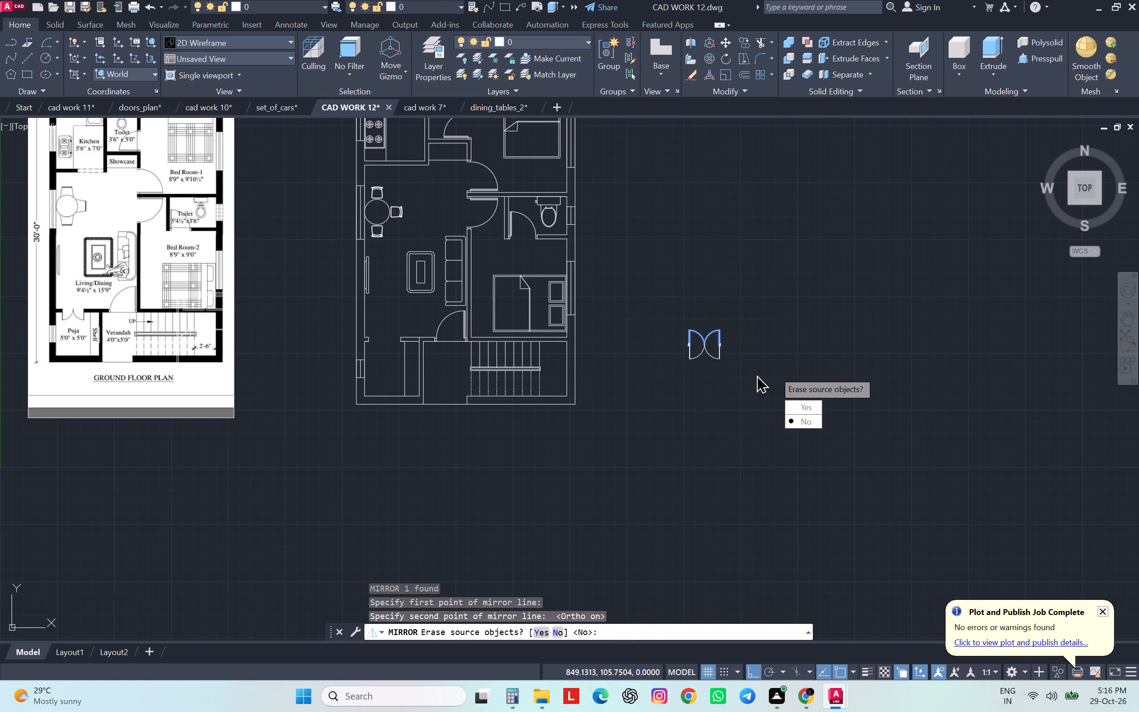
{"action": "left_click_drag", "start_coordinate": [792, 410], "coordinate": [774, 371]}
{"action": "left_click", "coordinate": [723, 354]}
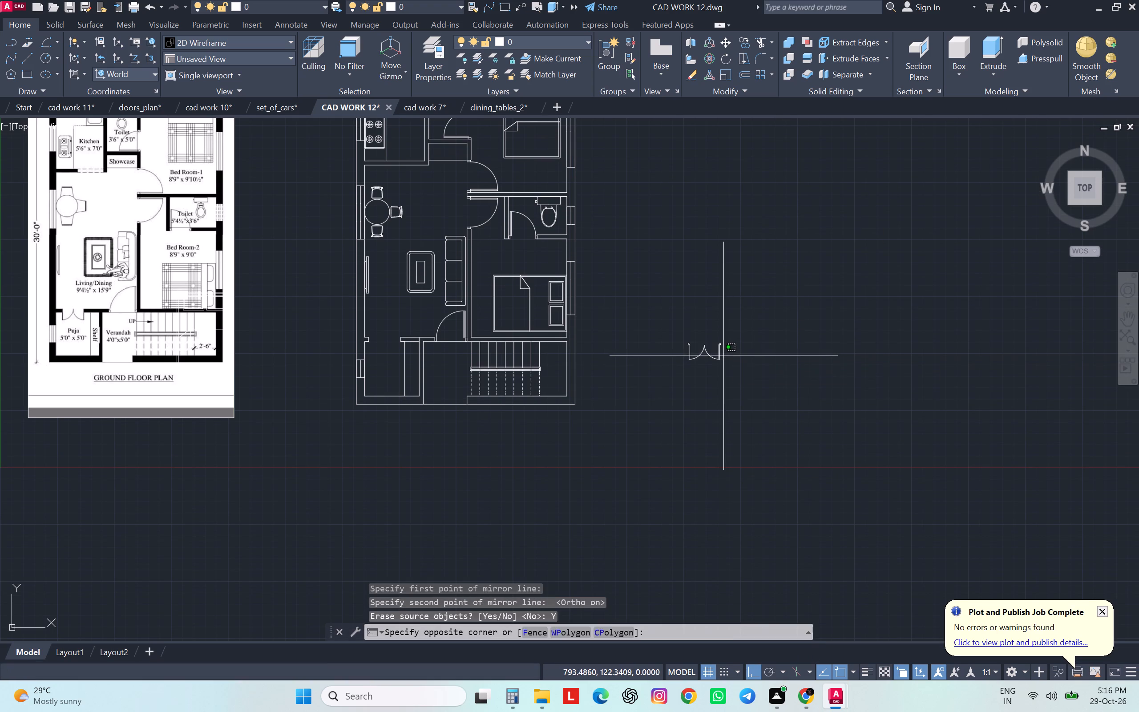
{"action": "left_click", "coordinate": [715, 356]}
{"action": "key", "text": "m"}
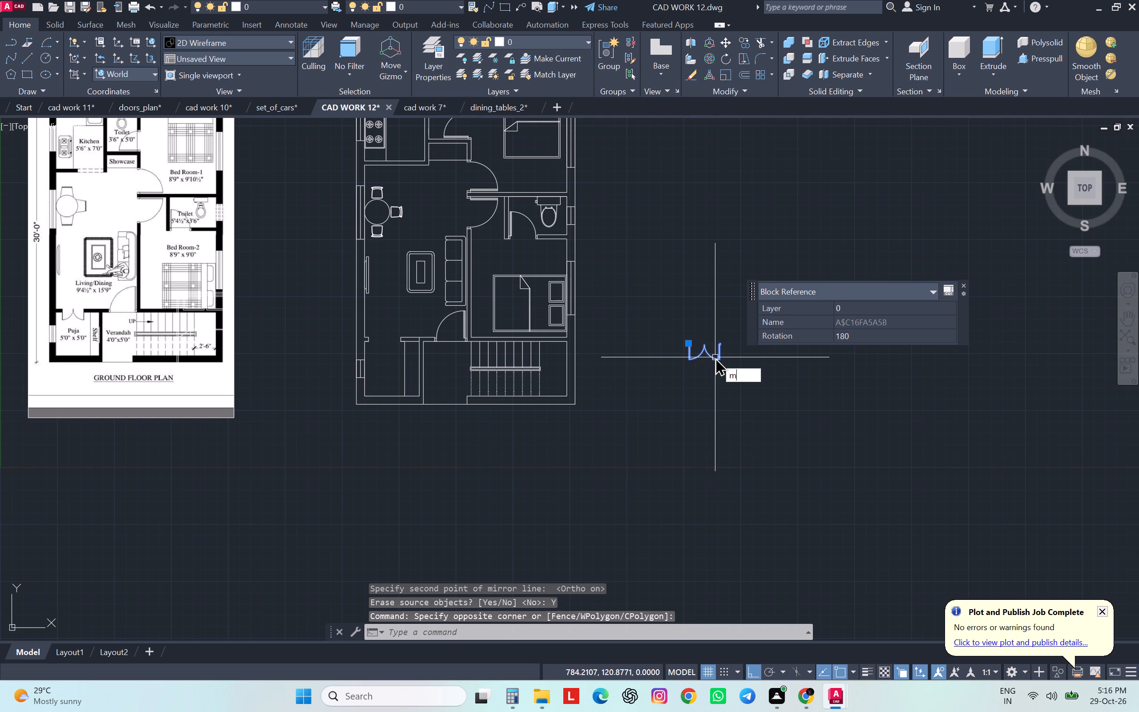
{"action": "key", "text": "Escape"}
Move the double-door block by its upper-left corner grip onto the upper corner of the Puja doorway's west jamb.
{"action": "left_click", "coordinate": [688, 351]}
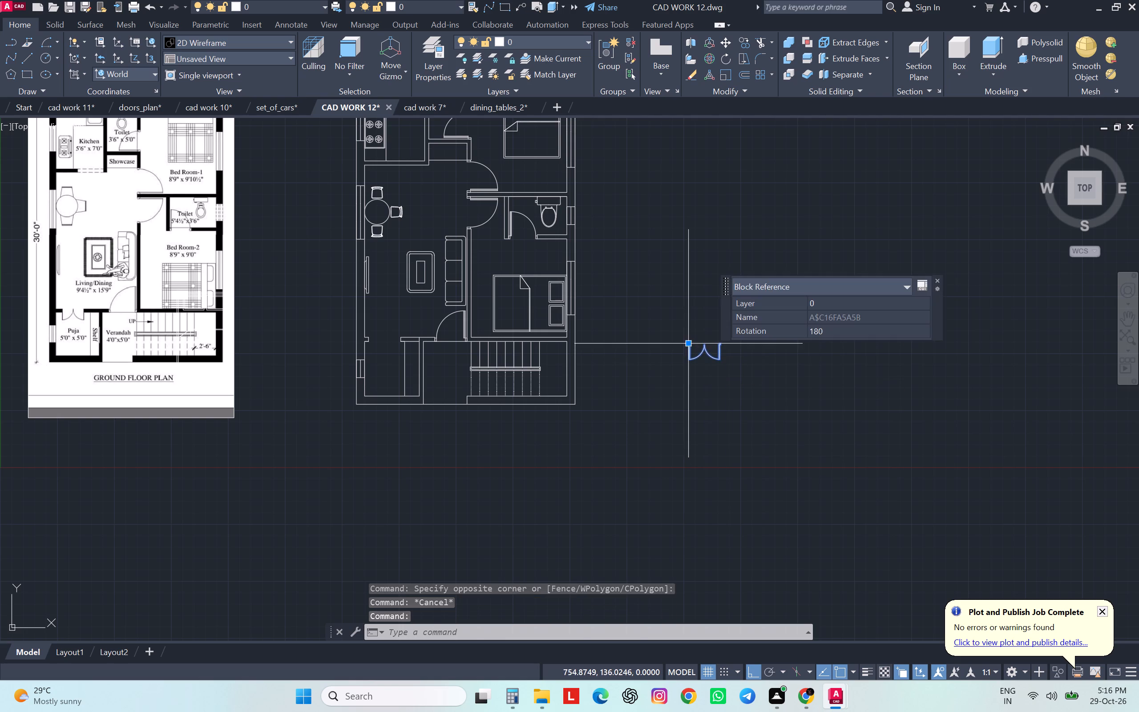
{"action": "left_click", "coordinate": [688, 342]}
{"action": "scroll", "coordinate": [373, 336], "scroll_direction": "up", "scroll_amount": 5}
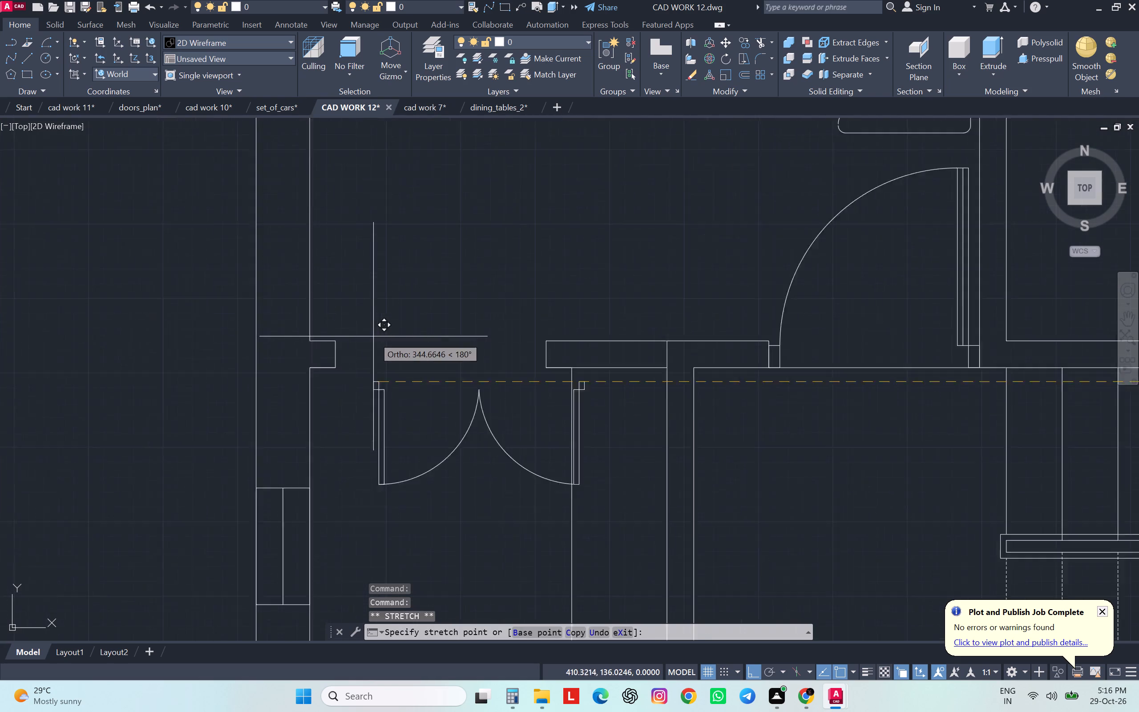
{"action": "scroll", "coordinate": [373, 336], "scroll_direction": "up", "scroll_amount": 1}
{"action": "left_click", "coordinate": [318, 342]}
{"action": "scroll", "coordinate": [379, 293], "scroll_direction": "down", "scroll_amount": 5}
{"action": "scroll", "coordinate": [379, 293], "scroll_direction": "up", "scroll_amount": 1}
{"action": "key", "text": "Escape"}
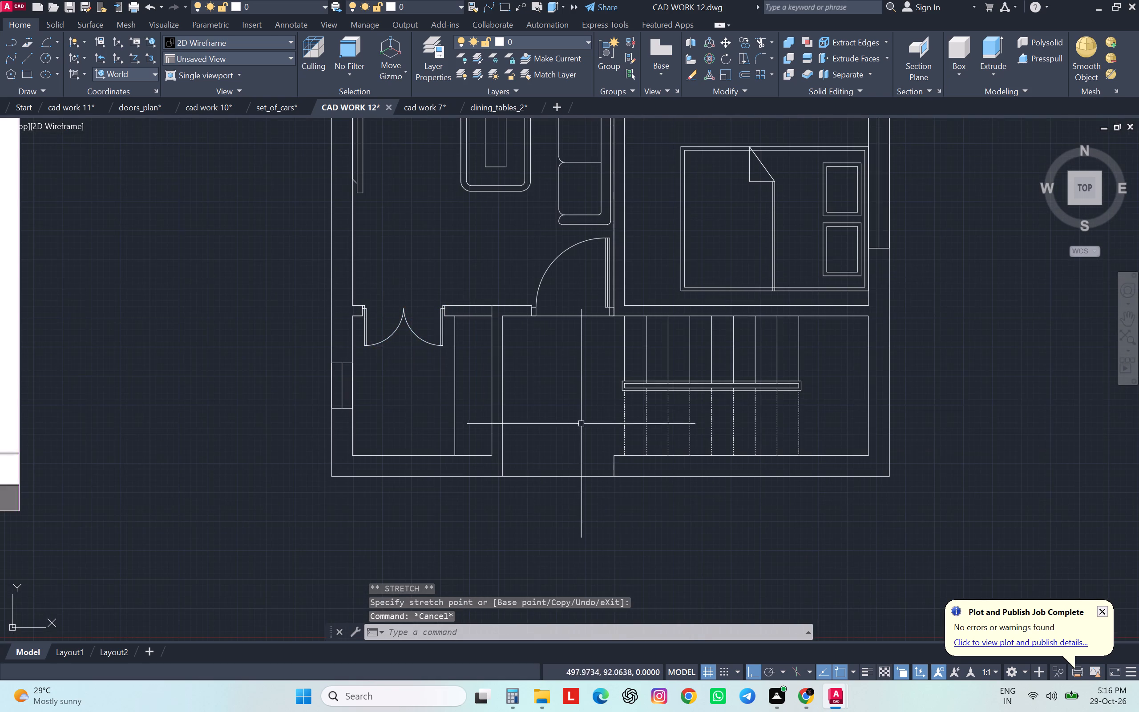
Compare the drawn floor plan with the reference image and check the 100 cm to inches conversion in Chrome.
{"action": "key", "text": "Escape"}
{"action": "key", "text": "Escape"}
{"action": "key", "text": "Escape"}
{"action": "scroll", "coordinate": [746, 248], "scroll_direction": "down", "scroll_amount": 3}
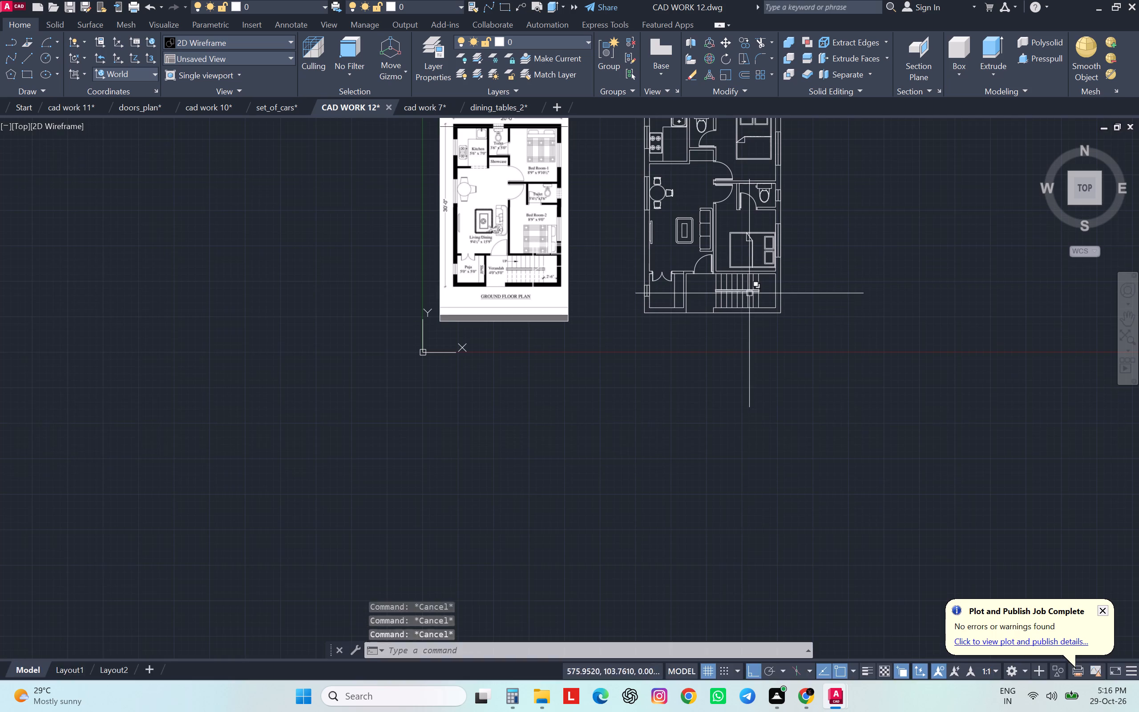
{"action": "middle_click_drag", "start_coordinate": [748, 291], "coordinate": [730, 338]}
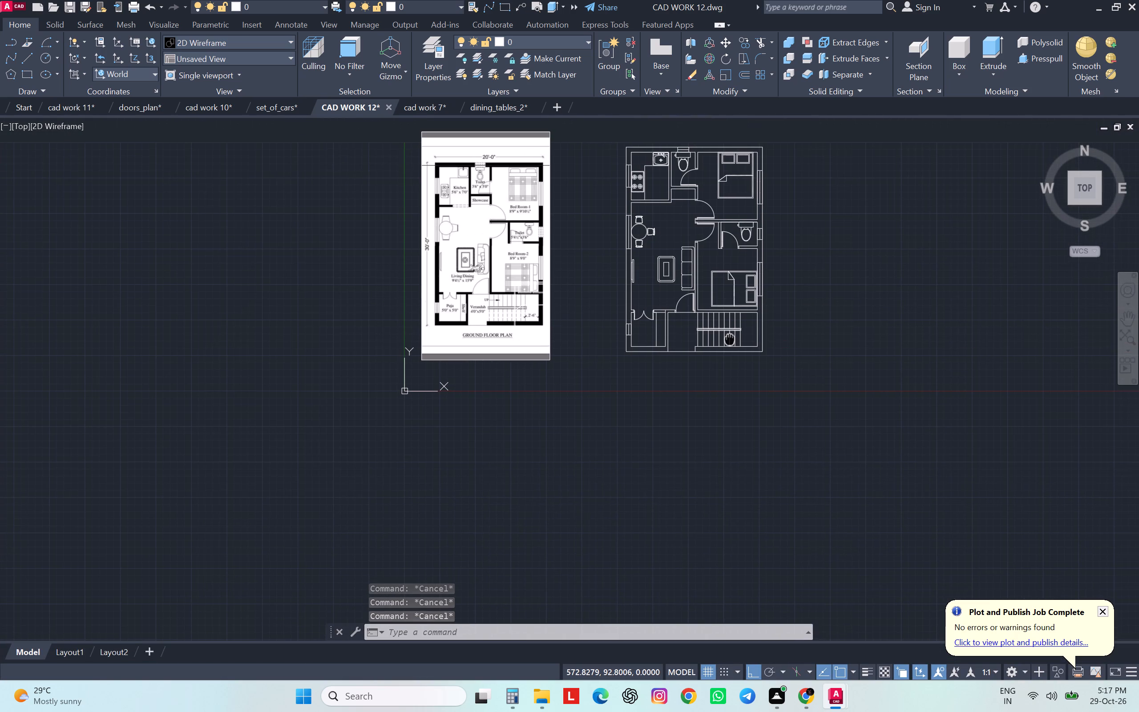
{"action": "middle_click_drag", "start_coordinate": [730, 338], "coordinate": [730, 339]}
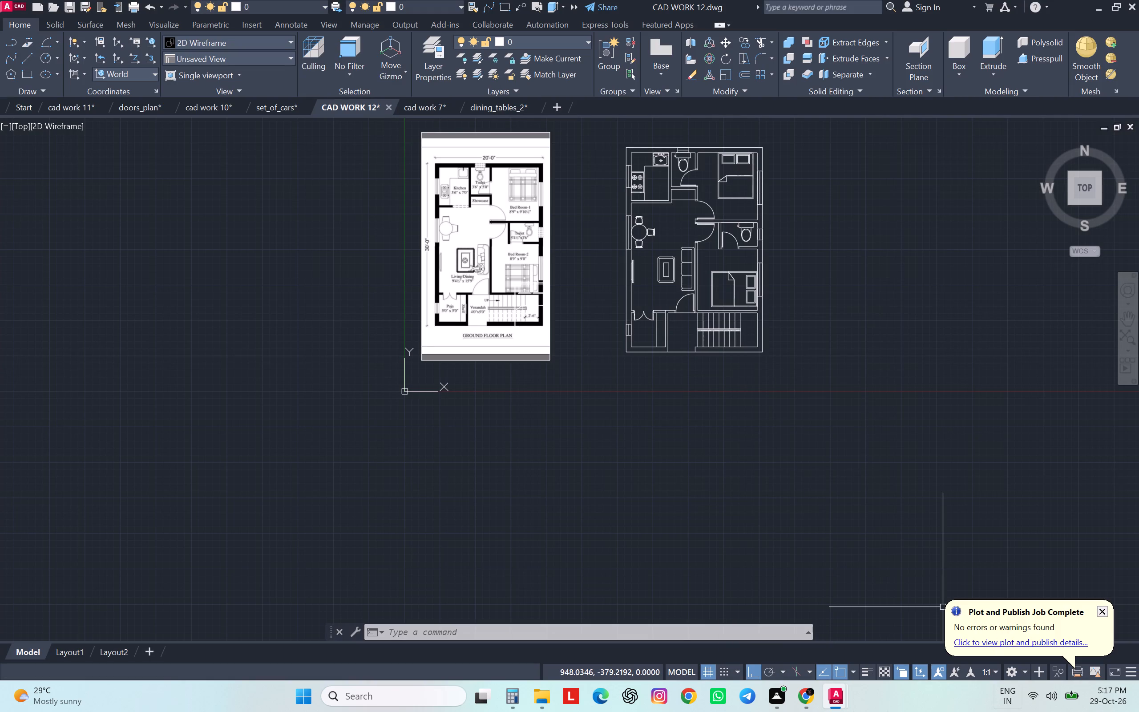
{"action": "left_click", "coordinate": [815, 644]}
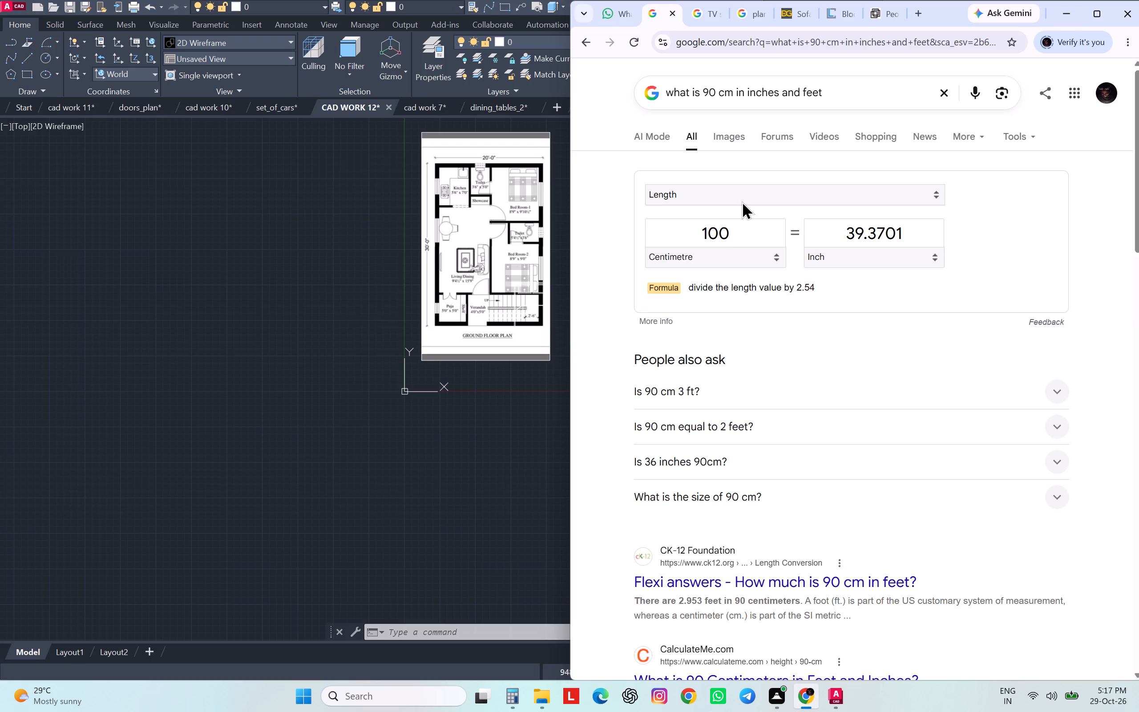
{"action": "left_click", "coordinate": [1066, 7]}
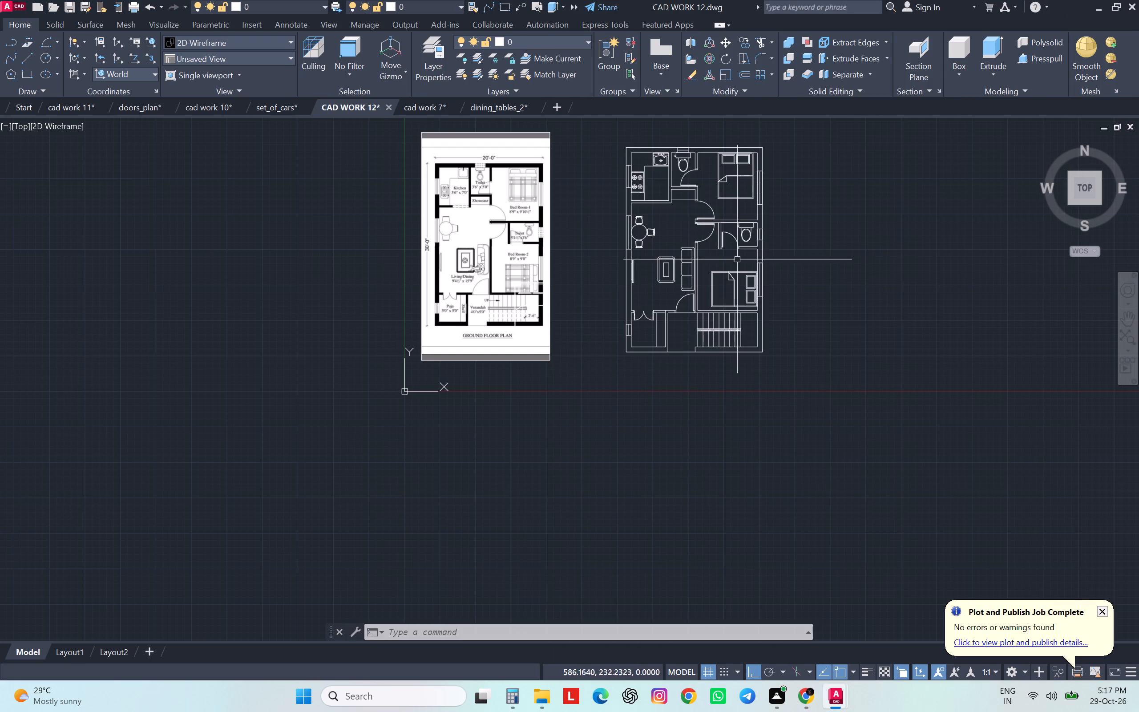
{"action": "scroll", "coordinate": [691, 199], "scroll_direction": "up", "scroll_amount": 4}
{"action": "scroll", "coordinate": [619, 217], "scroll_direction": "up", "scroll_amount": 2}
{"action": "scroll", "coordinate": [619, 217], "scroll_direction": "down", "scroll_amount": 1}
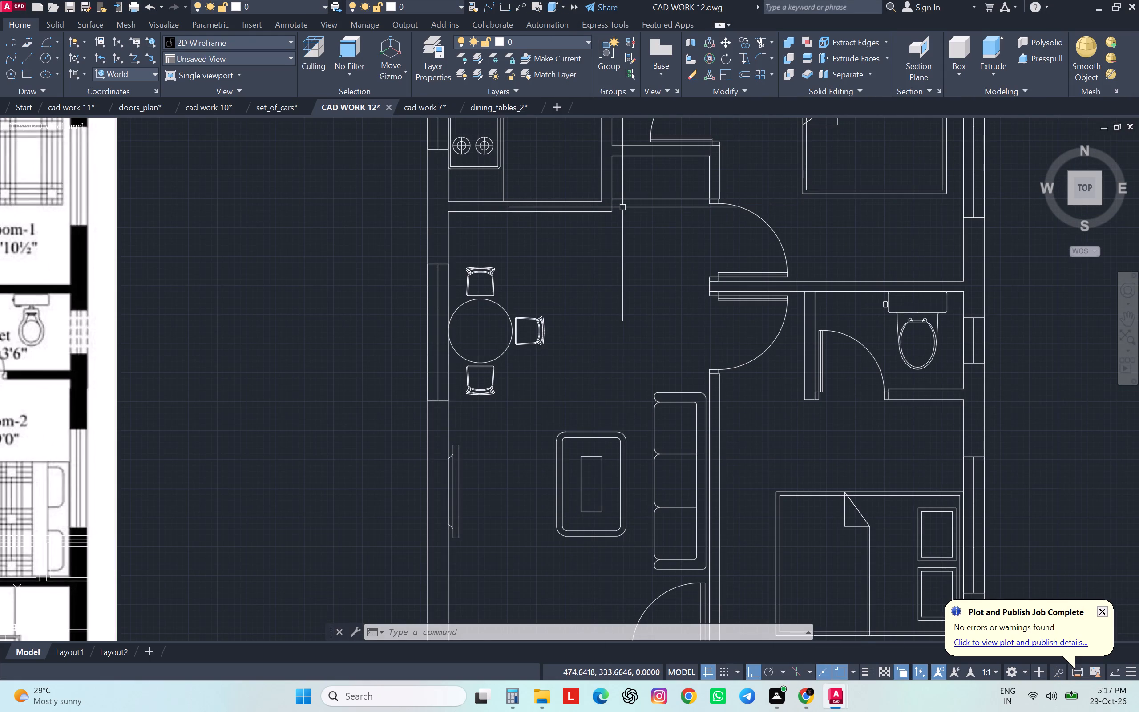
Extend the west face line of the kitchen's east wall down to the lower line of the kitchen's south wall.
{"action": "type", "text": "ec"}
{"action": "key", "text": "Escape"}
{"action": "key", "text": "Escape"}
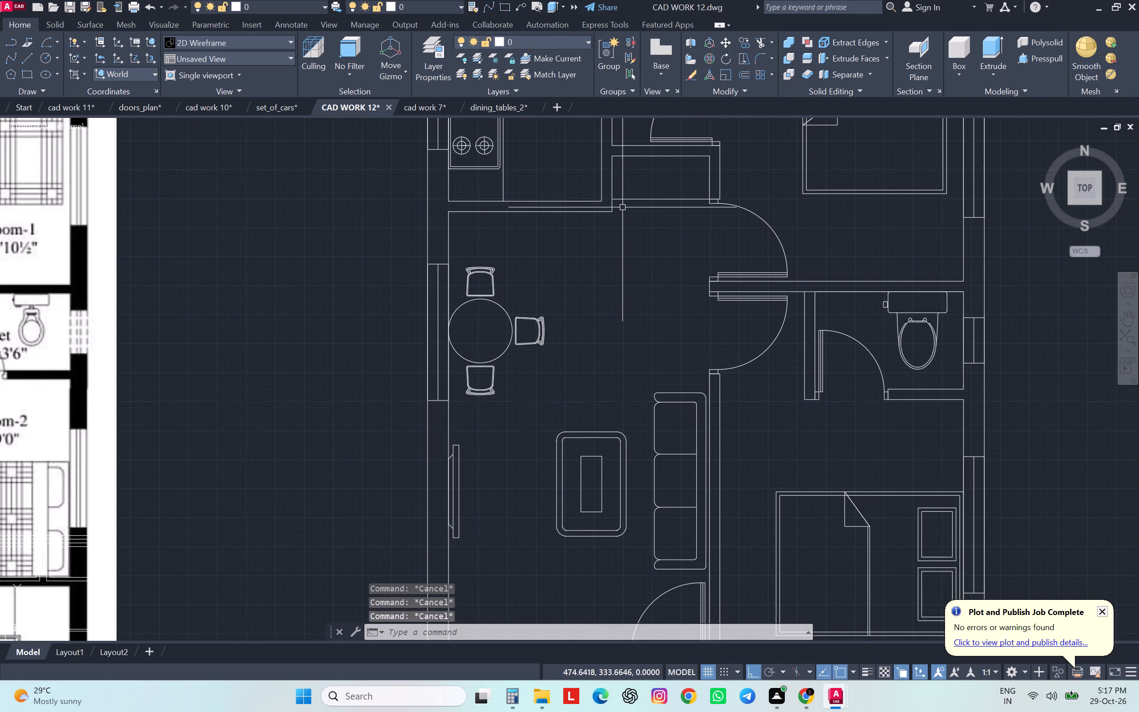
{"action": "key", "text": "Escape"}
{"action": "key", "text": "Escape"}
{"action": "type", "text": "ex"}
{"action": "key", "text": "space"}
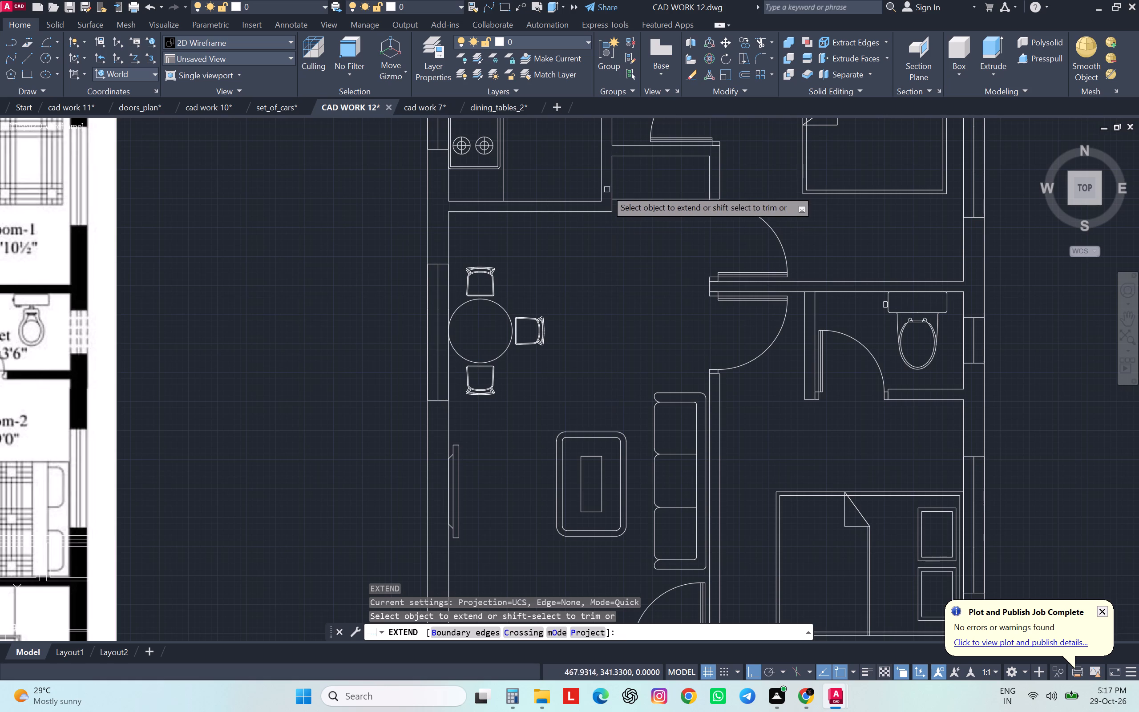
{"action": "left_click", "coordinate": [601, 189]}
{"action": "key", "text": "Escape"}
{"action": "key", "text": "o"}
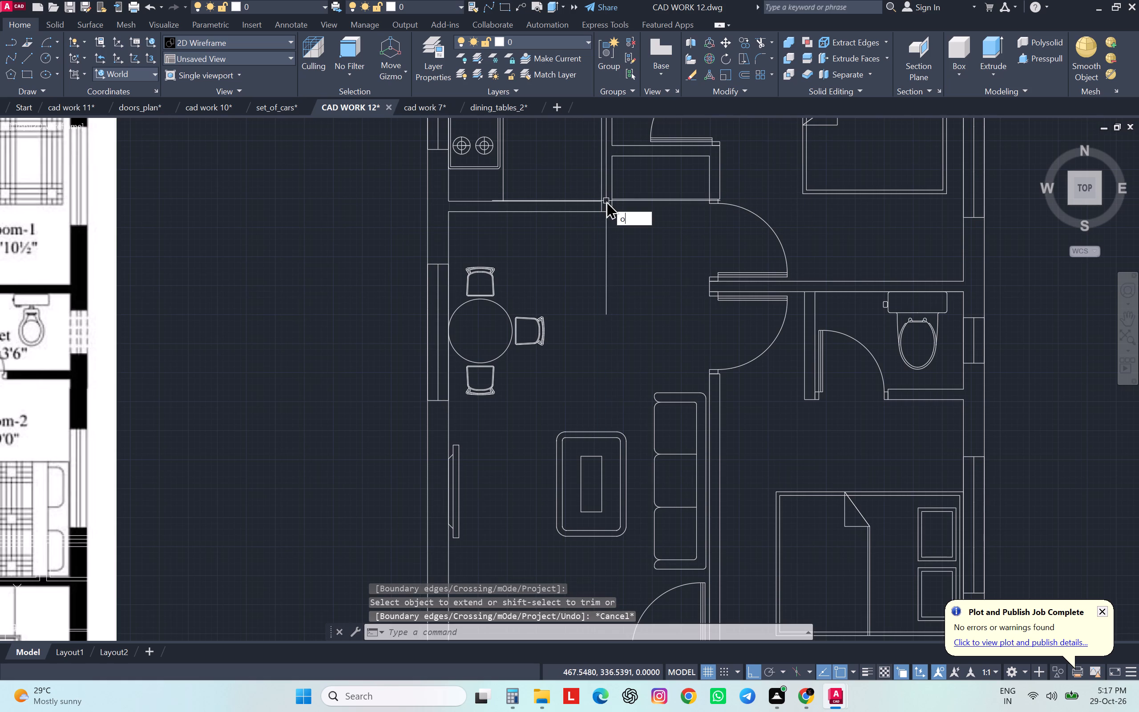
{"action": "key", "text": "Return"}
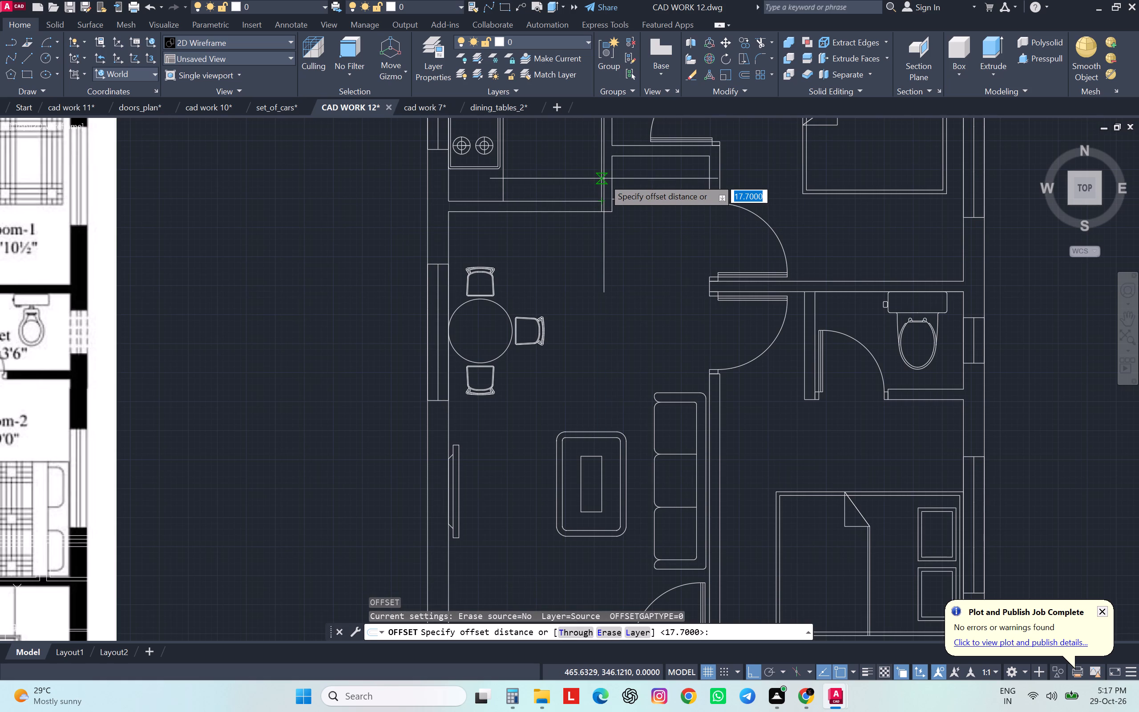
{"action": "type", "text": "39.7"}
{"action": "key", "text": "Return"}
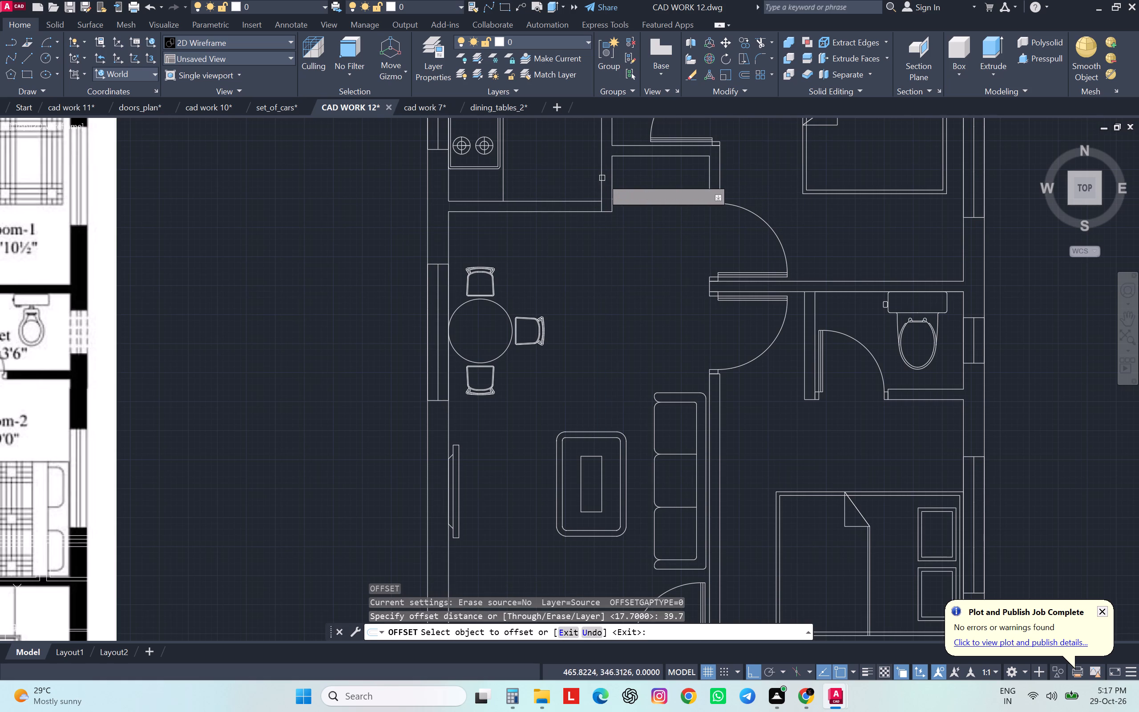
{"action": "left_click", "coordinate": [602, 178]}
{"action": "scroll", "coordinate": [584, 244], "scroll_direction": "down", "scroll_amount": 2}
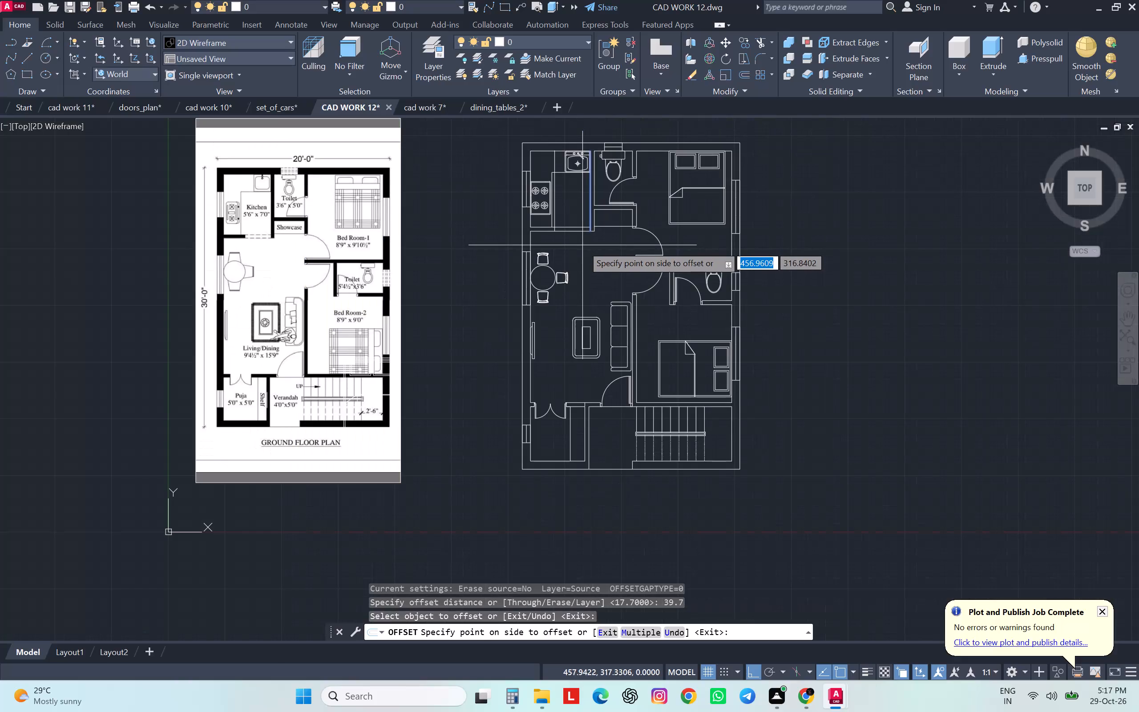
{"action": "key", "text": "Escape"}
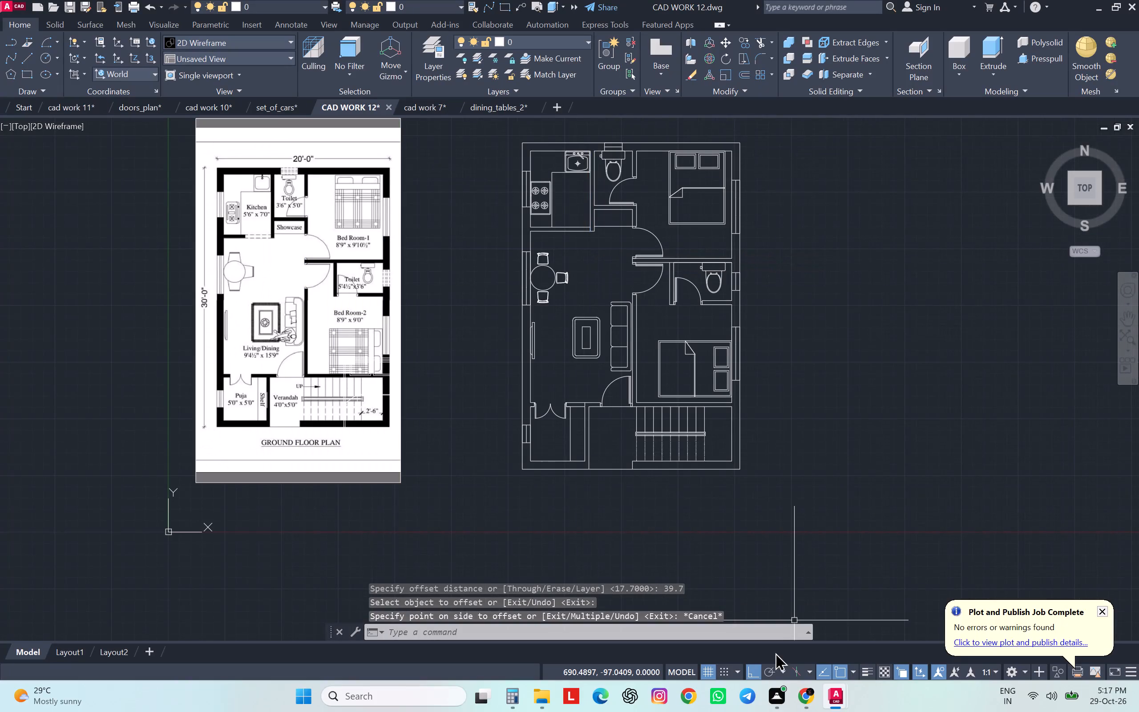
Recheck the 100 cm to inches conversion in Chrome and offset the west face of the kitchen's east wall 37.37 to the west.
{"action": "left_click", "coordinate": [799, 697]}
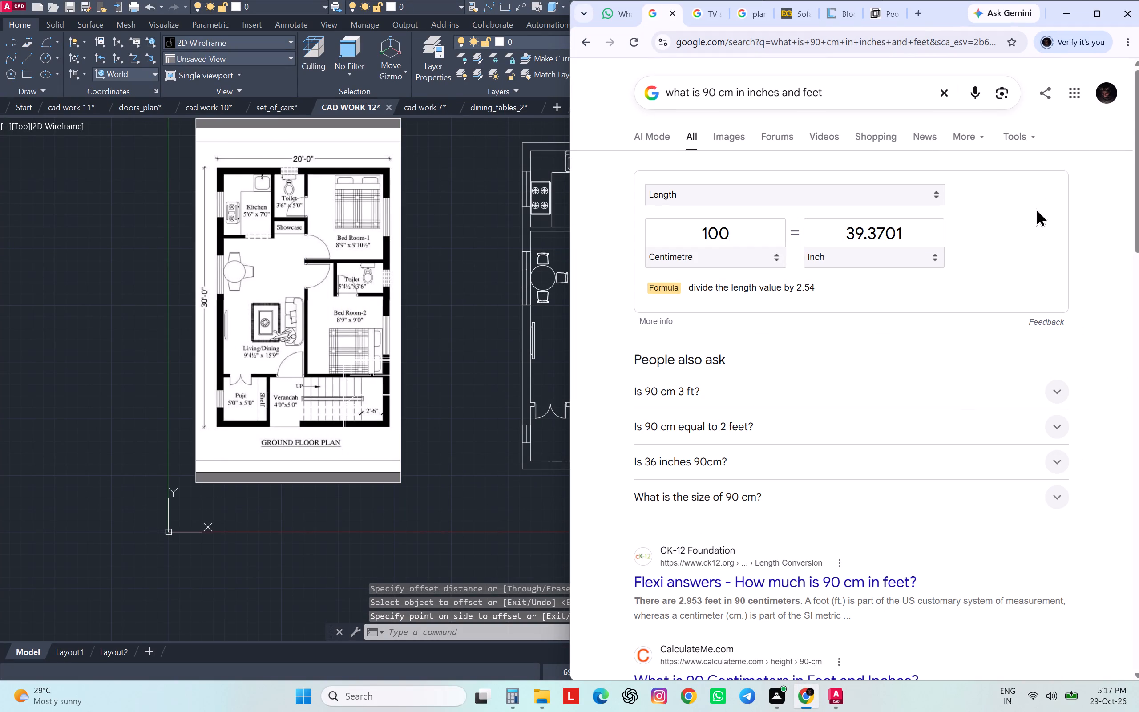
{"action": "left_click", "coordinate": [1071, 16]}
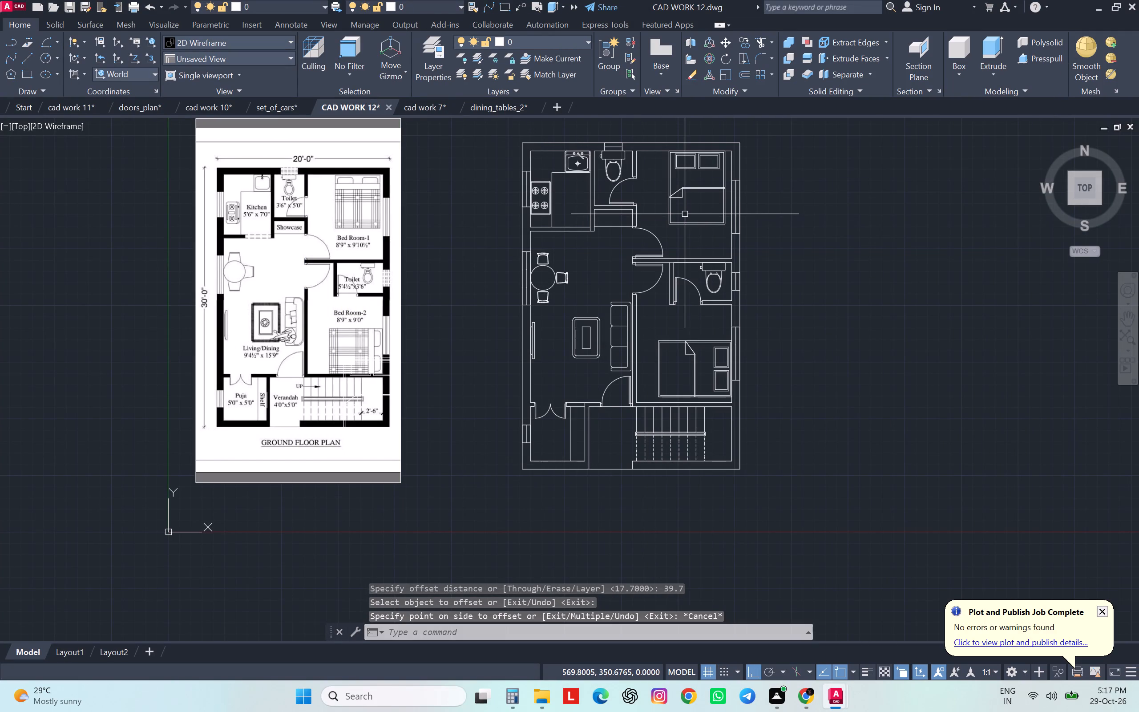
{"action": "key", "text": "o"}
{"action": "key", "text": "Return"}
{"action": "type", "text": "37.37"}
{"action": "key", "text": "Return"}
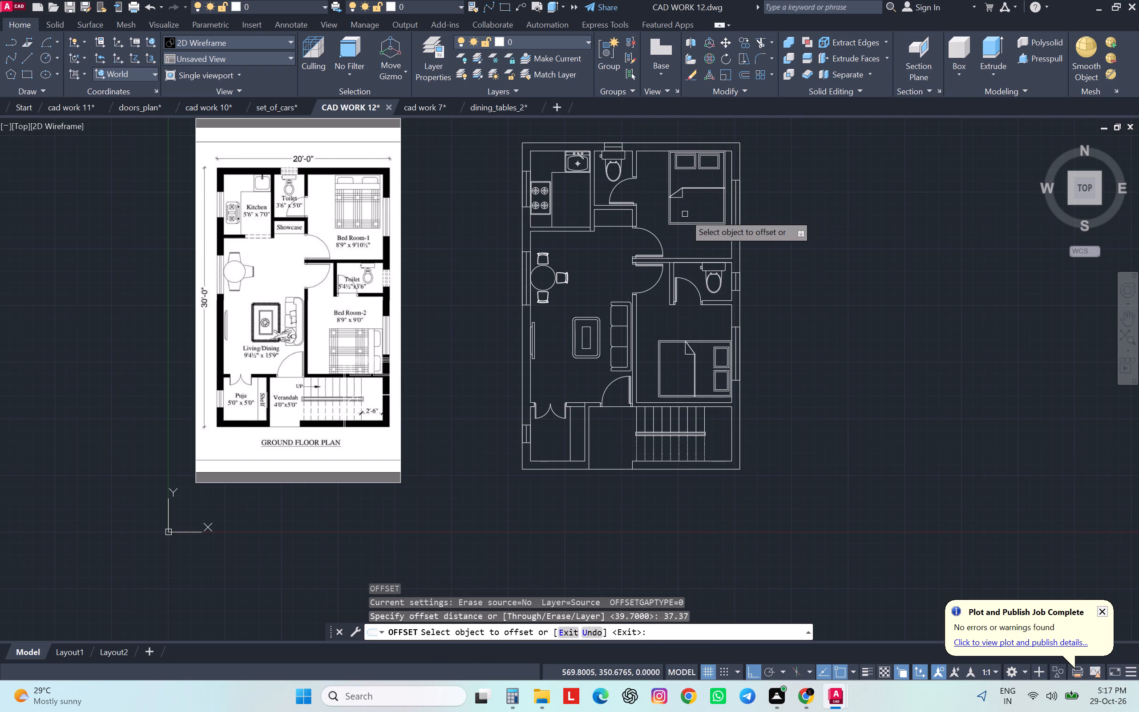
{"action": "scroll", "coordinate": [696, 206], "scroll_direction": "up", "scroll_amount": 1}
{"action": "scroll", "coordinate": [707, 153], "scroll_direction": "down", "scroll_amount": 1}
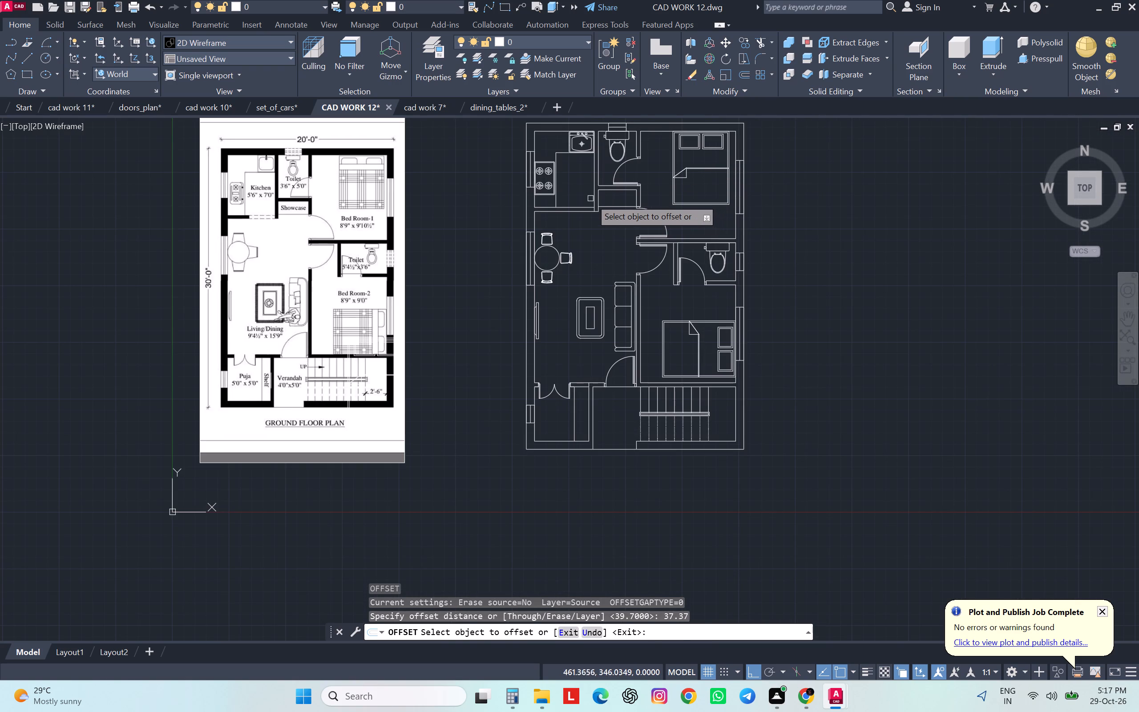
{"action": "left_click", "coordinate": [595, 198]}
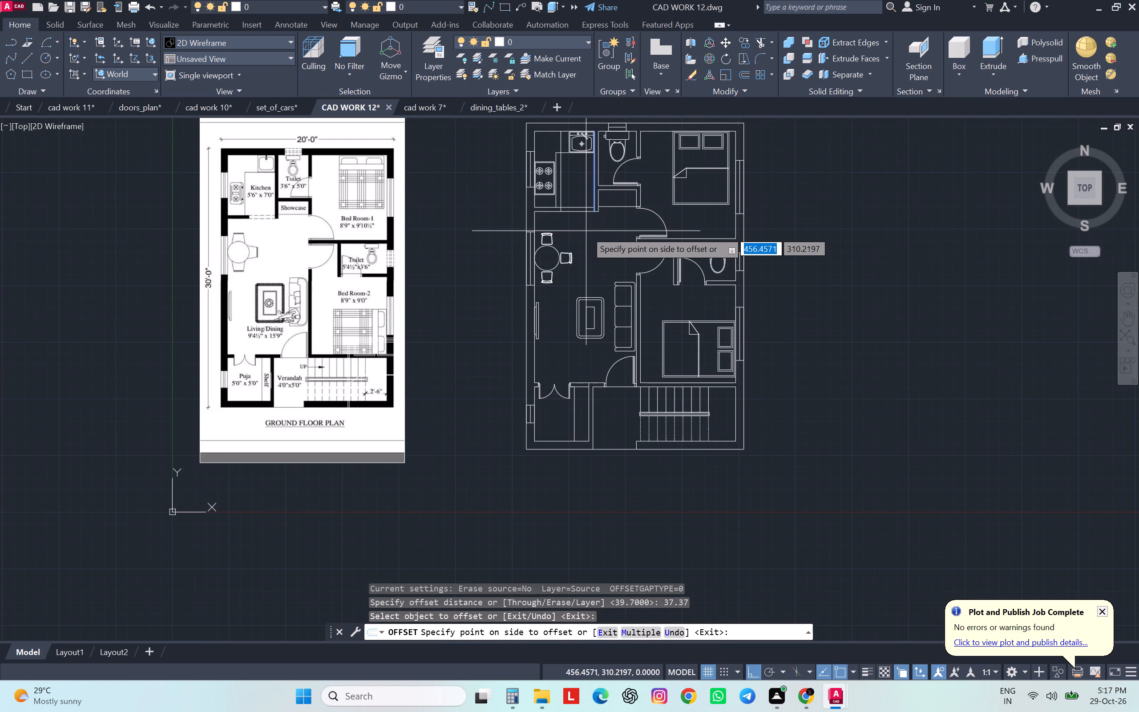
{"action": "left_click", "coordinate": [586, 231]}
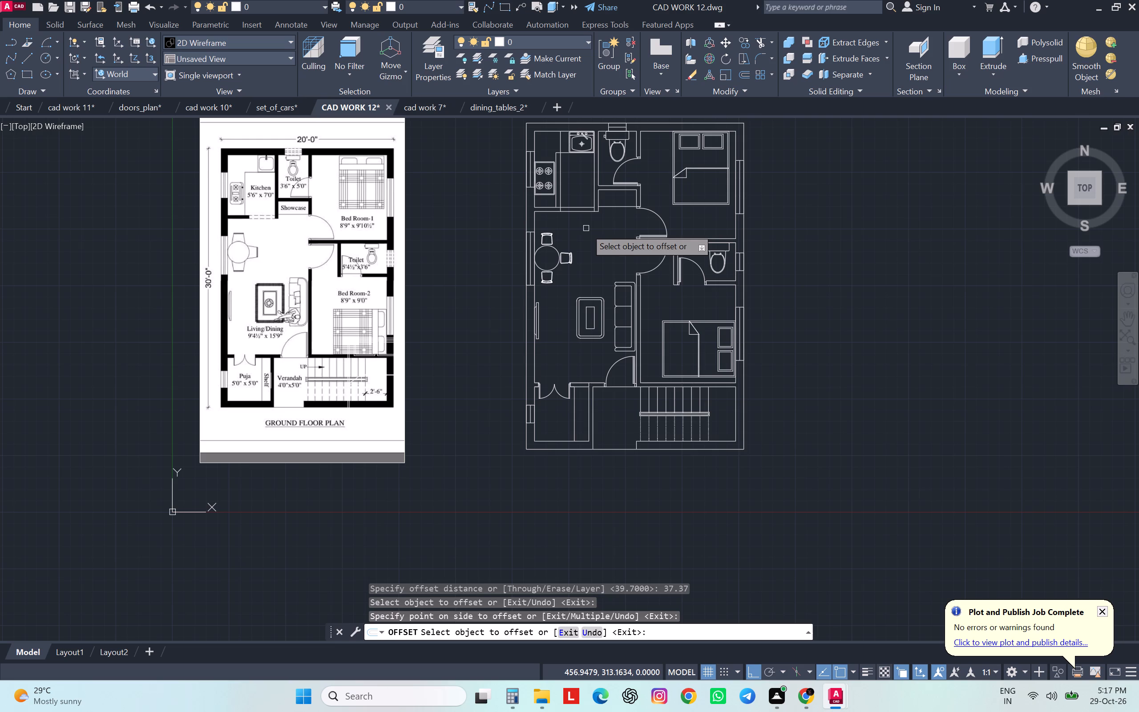
{"action": "key", "text": "Escape"}
{"action": "key", "text": "Escape"}
{"action": "key", "text": "Escape"}
{"action": "key", "text": "Escape"}
{"action": "key", "text": "Escape"}
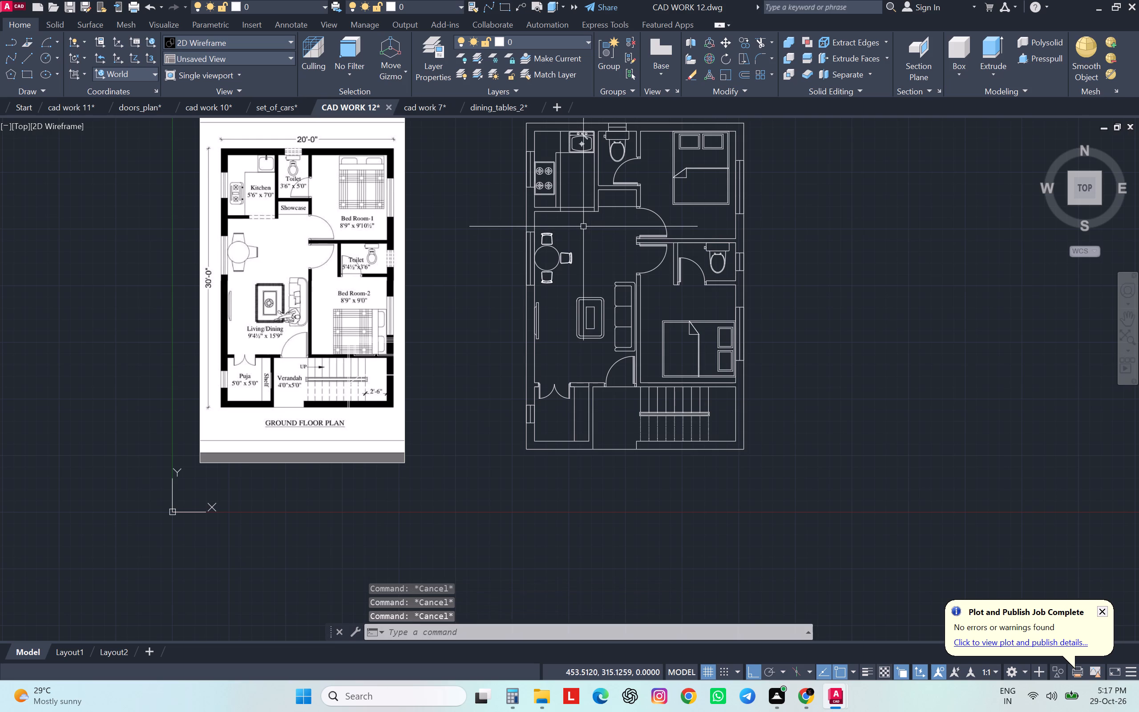
Trim the kitchen's south wall lines between the offset line and the east wall, plus the offset line above the wall, to open the kitchen entrance.
{"action": "type", "text": "tr"}
{"action": "key", "text": "space"}
{"action": "scroll", "coordinate": [574, 197], "scroll_direction": "up", "scroll_amount": 2}
{"action": "left_click", "coordinate": [574, 197]}
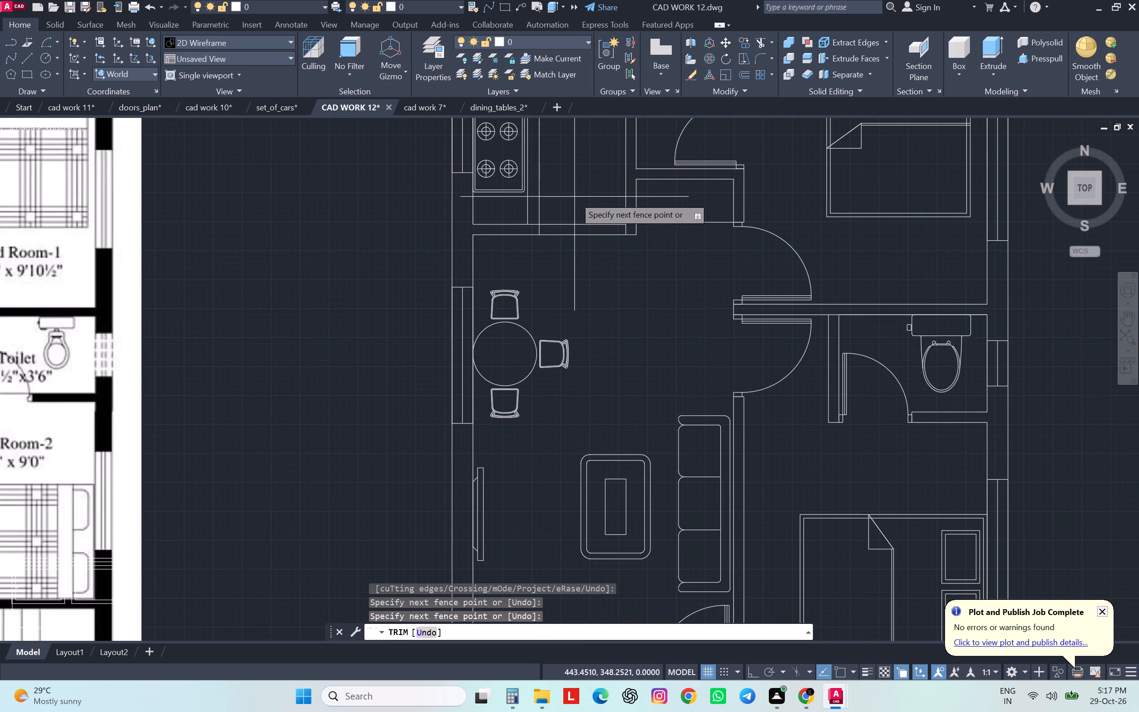
{"action": "left_click", "coordinate": [566, 290]}
{"action": "left_click", "coordinate": [541, 218]}
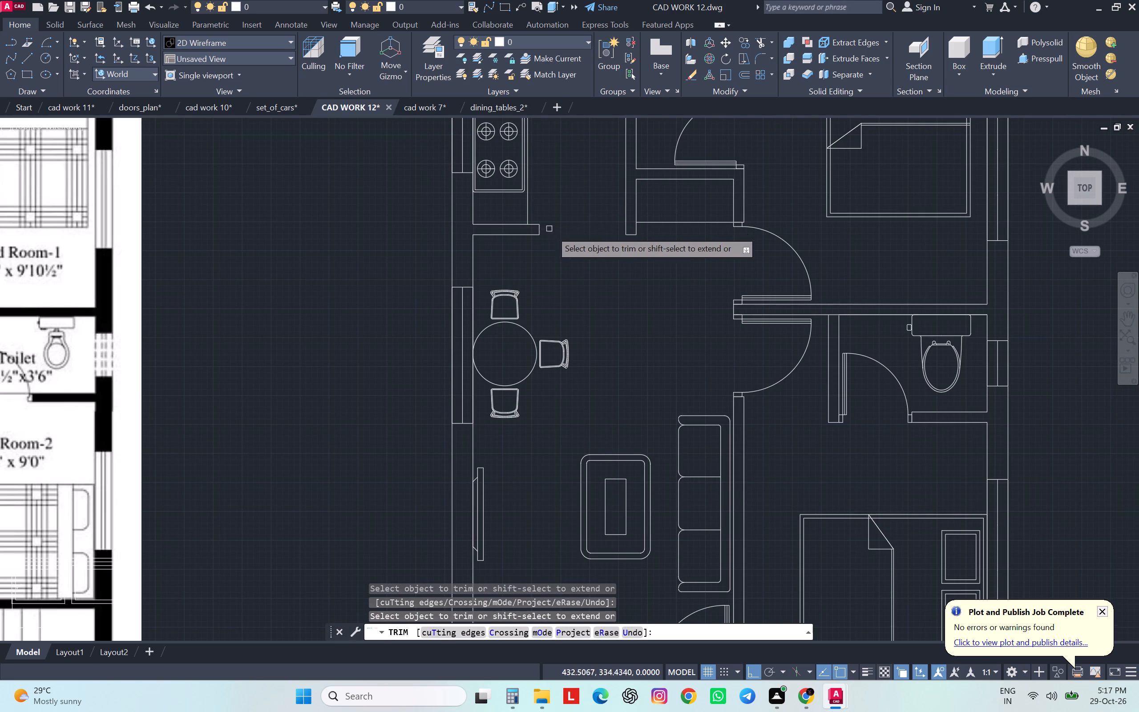
{"action": "middle_click_drag", "start_coordinate": [607, 263], "coordinate": [751, 303]}
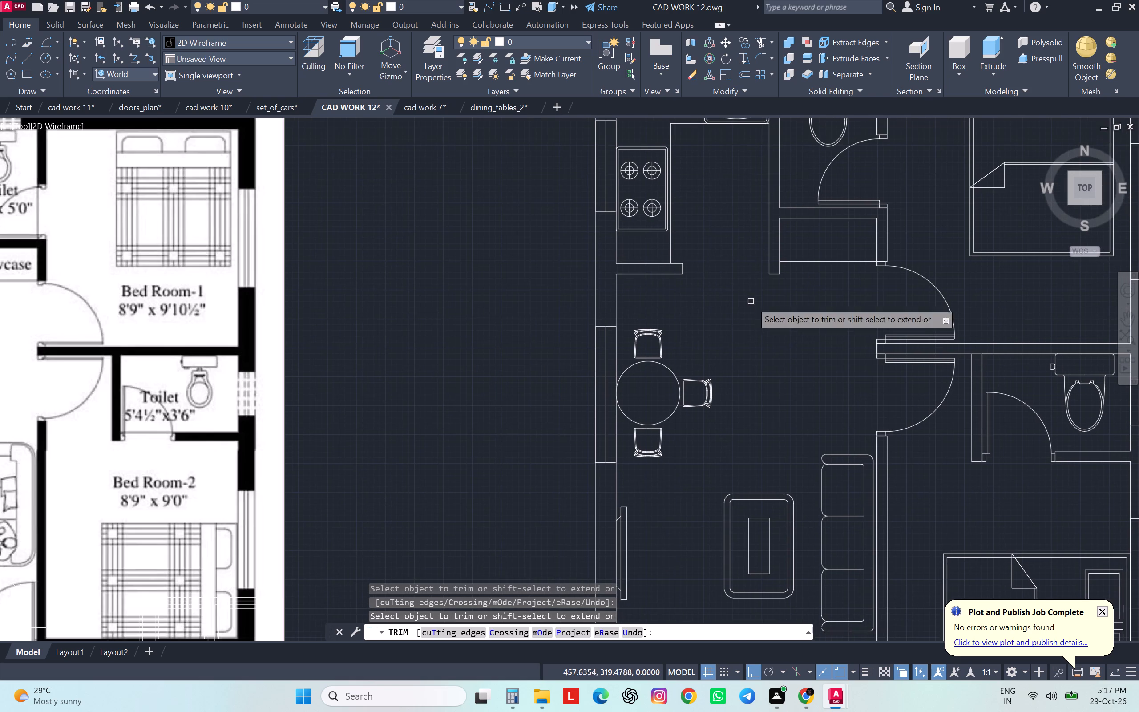
{"action": "key", "text": "Escape"}
{"action": "key", "text": "Escape"}
{"action": "key", "text": "Escape"}
Draw two parallel horizontal lines across the kitchen opening, joining the wall stub's upper and lower corners to the east wall.
{"action": "scroll", "coordinate": [749, 298], "scroll_direction": "down", "scroll_amount": 2}
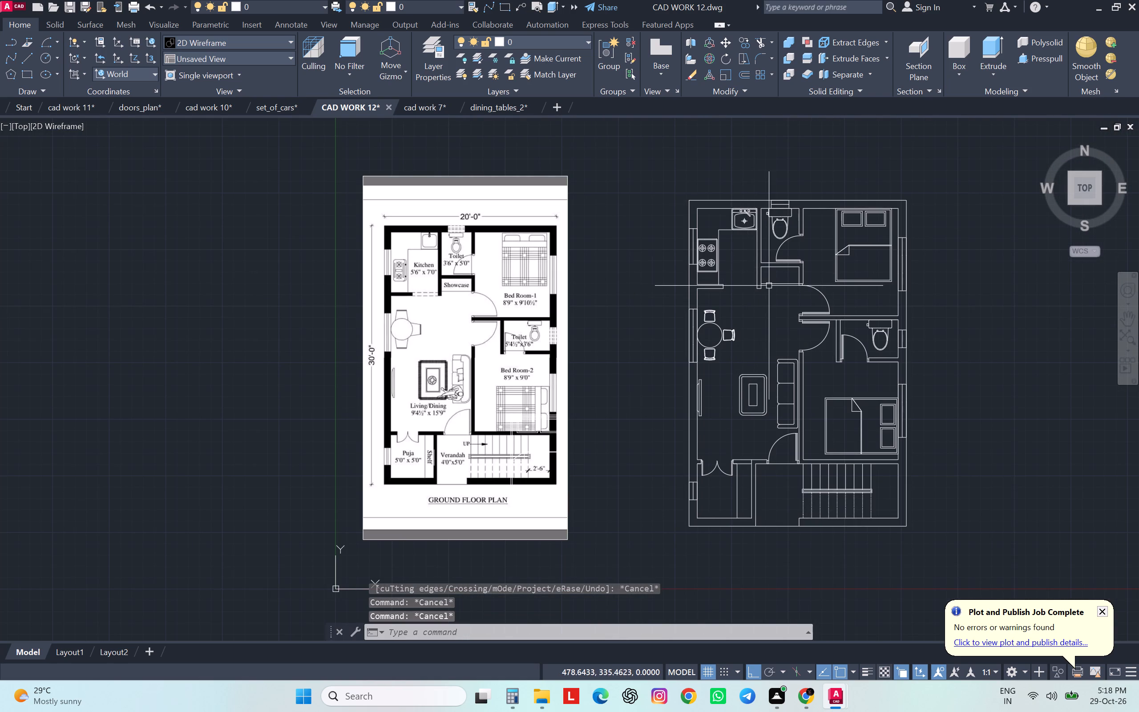
{"action": "type", "text": "l"}
{"action": "key", "text": "space"}
{"action": "scroll", "coordinate": [737, 291], "scroll_direction": "up", "scroll_amount": 2}
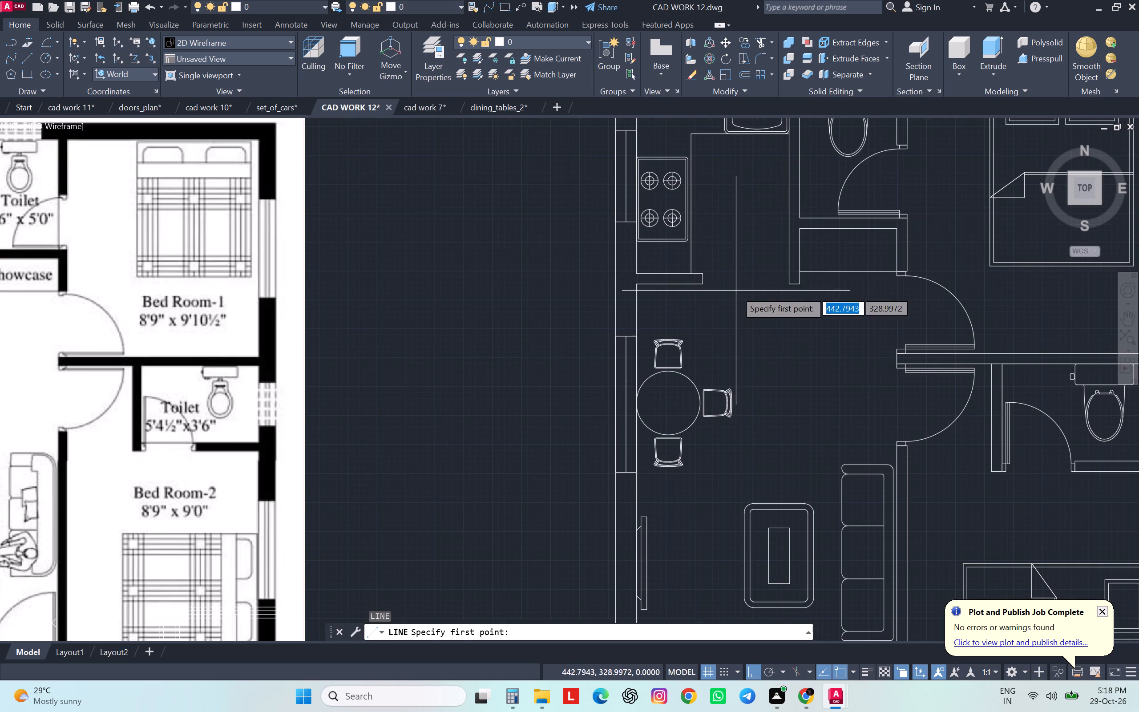
{"action": "left_click", "coordinate": [701, 271]}
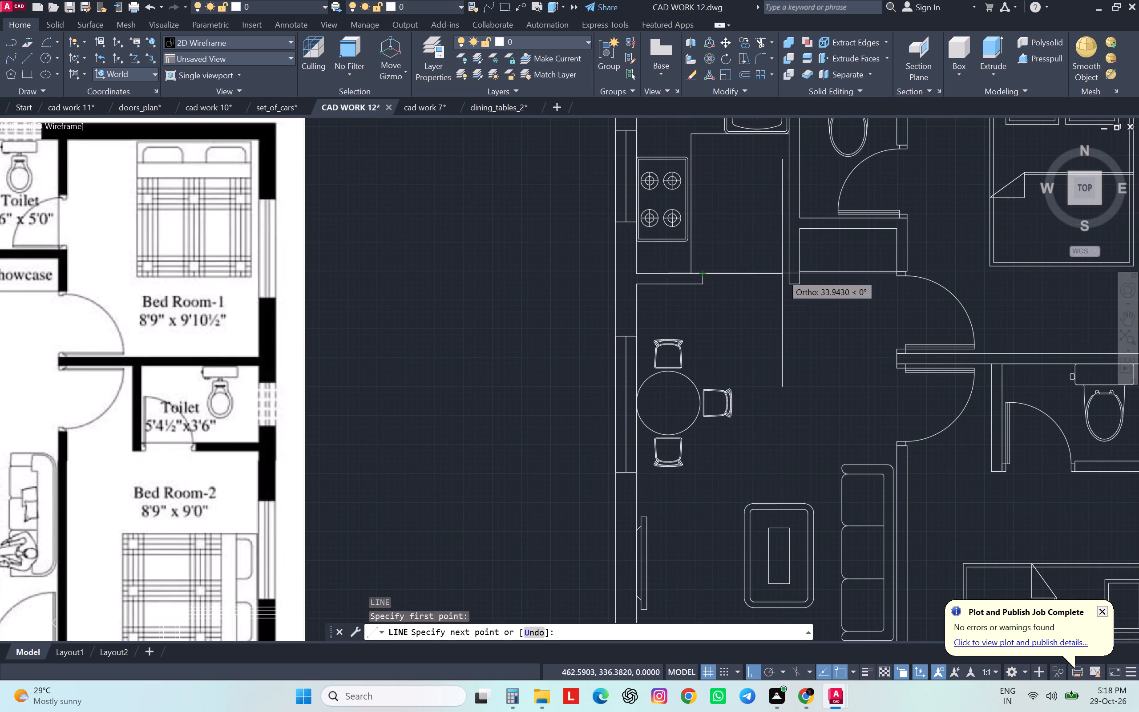
{"action": "left_click", "coordinate": [788, 272]}
{"action": "key", "text": "space"}
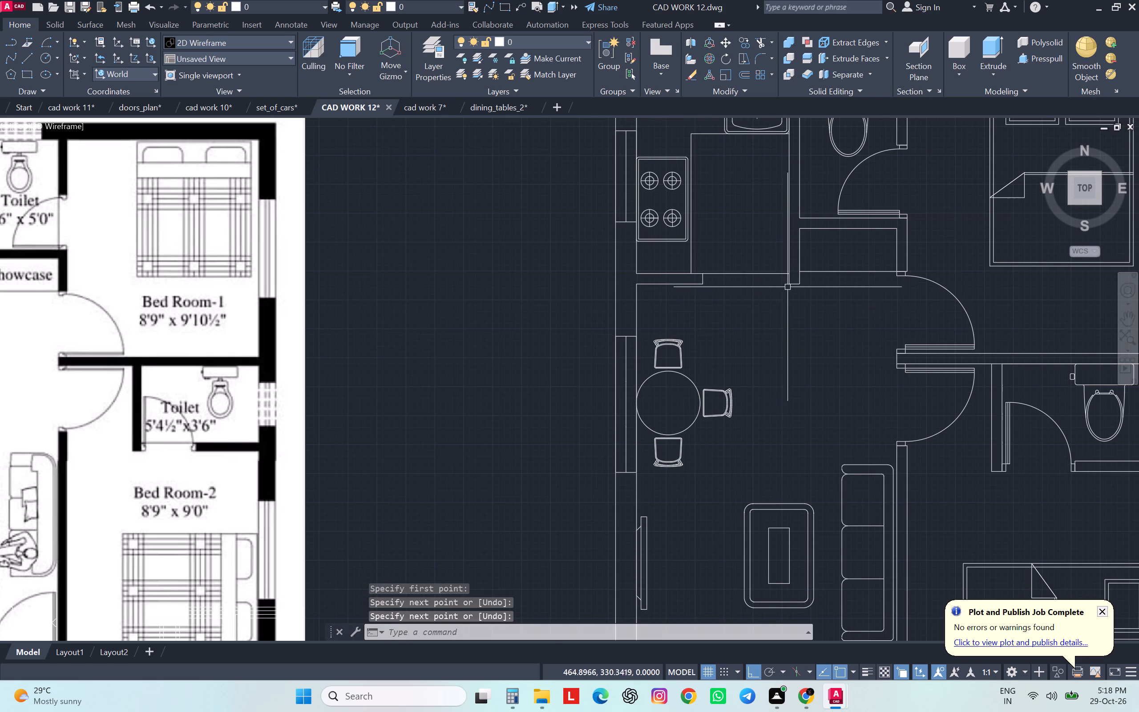
{"action": "key", "text": "space"}
{"action": "left_click", "coordinate": [788, 287]}
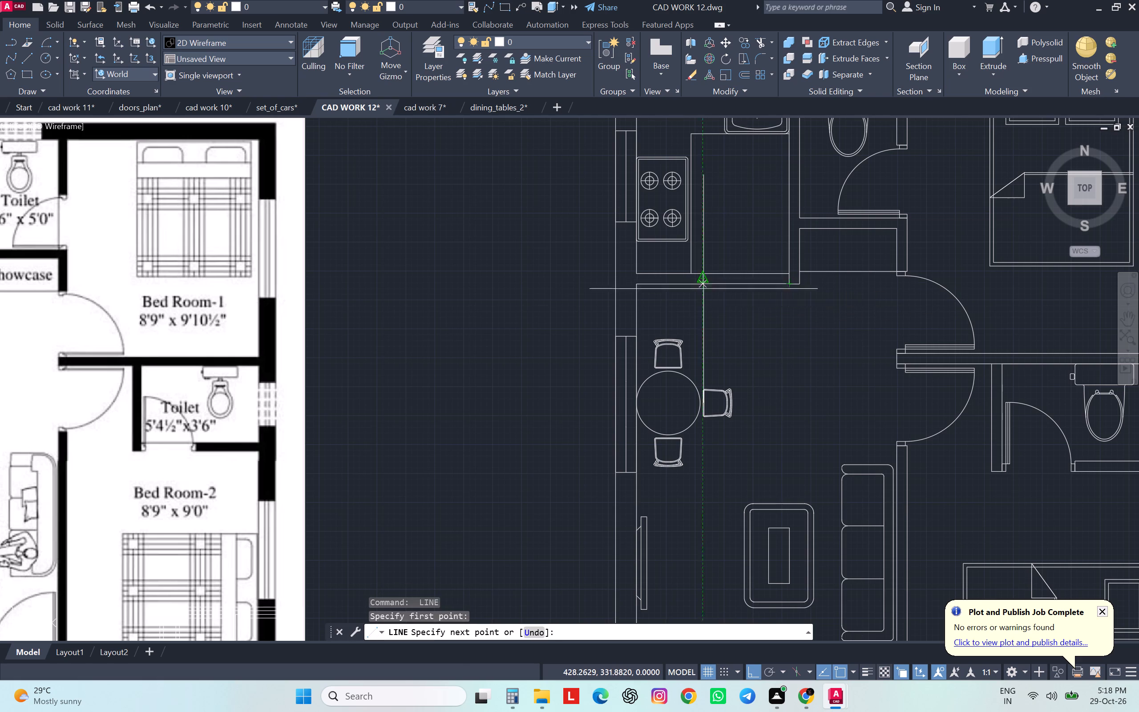
{"action": "left_click", "coordinate": [703, 289]}
{"action": "key", "text": "Escape"}
Assign the two horizontal lines across the kitchen opening to the dashed Layer1.
{"action": "left_click", "coordinate": [783, 260]}
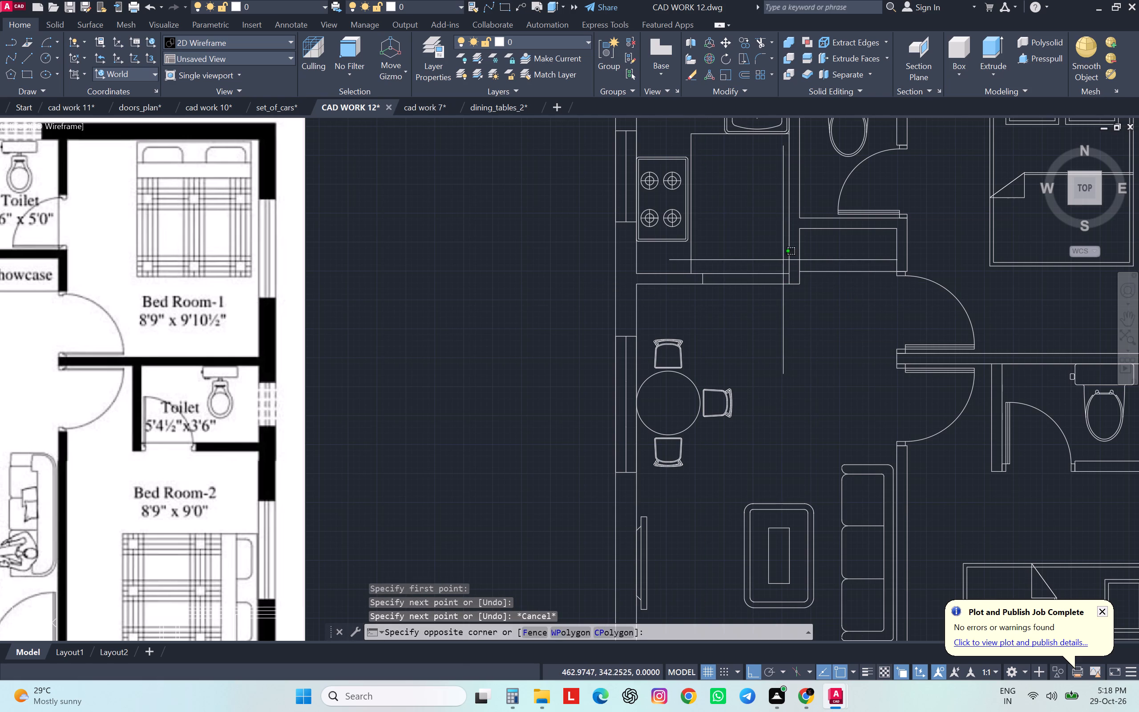
{"action": "left_click", "coordinate": [766, 295]}
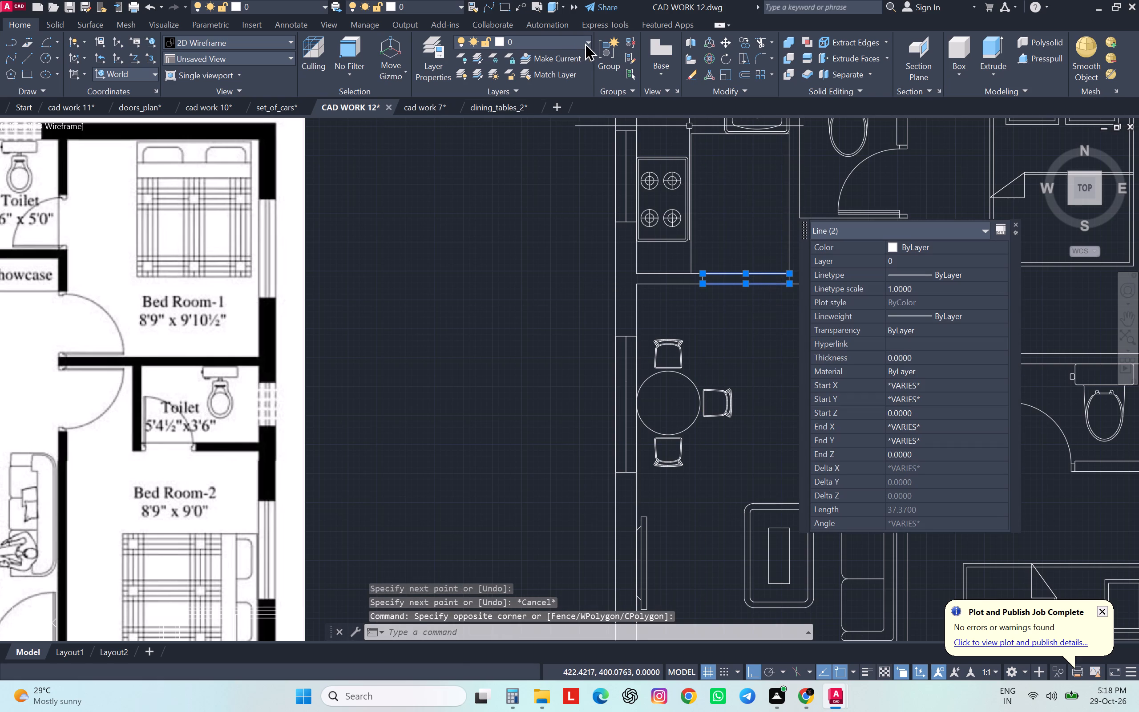
{"action": "left_click", "coordinate": [586, 43]}
{"action": "left_click", "coordinate": [560, 73]}
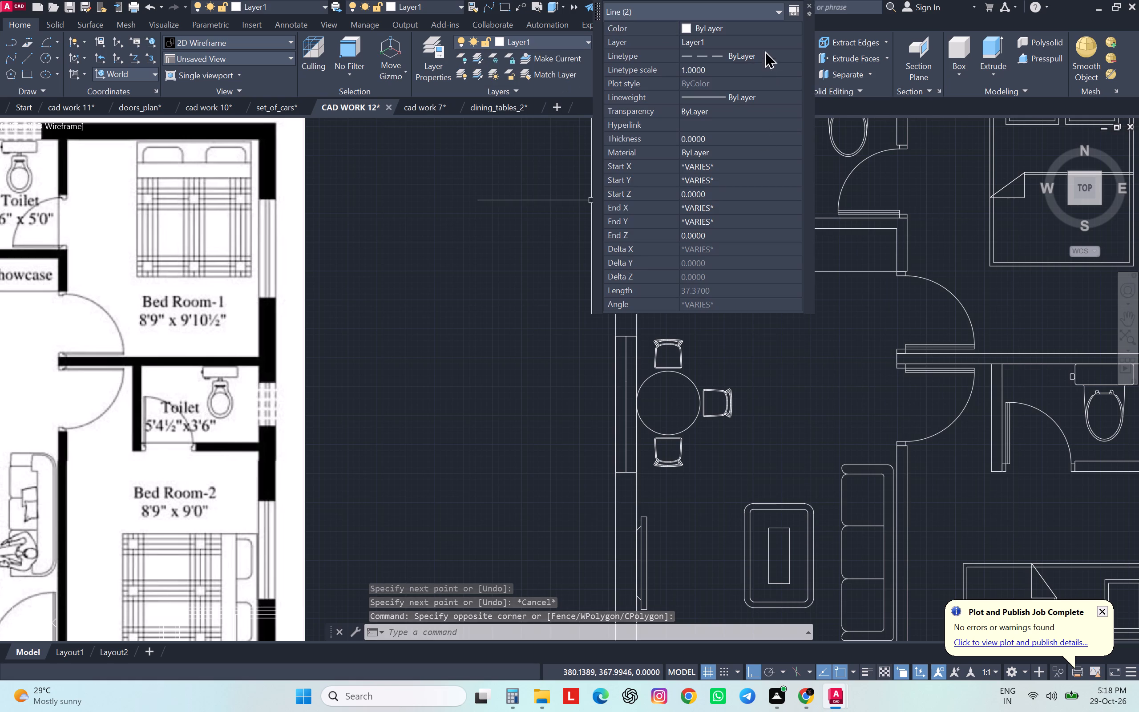
{"action": "left_click", "coordinate": [806, 5]}
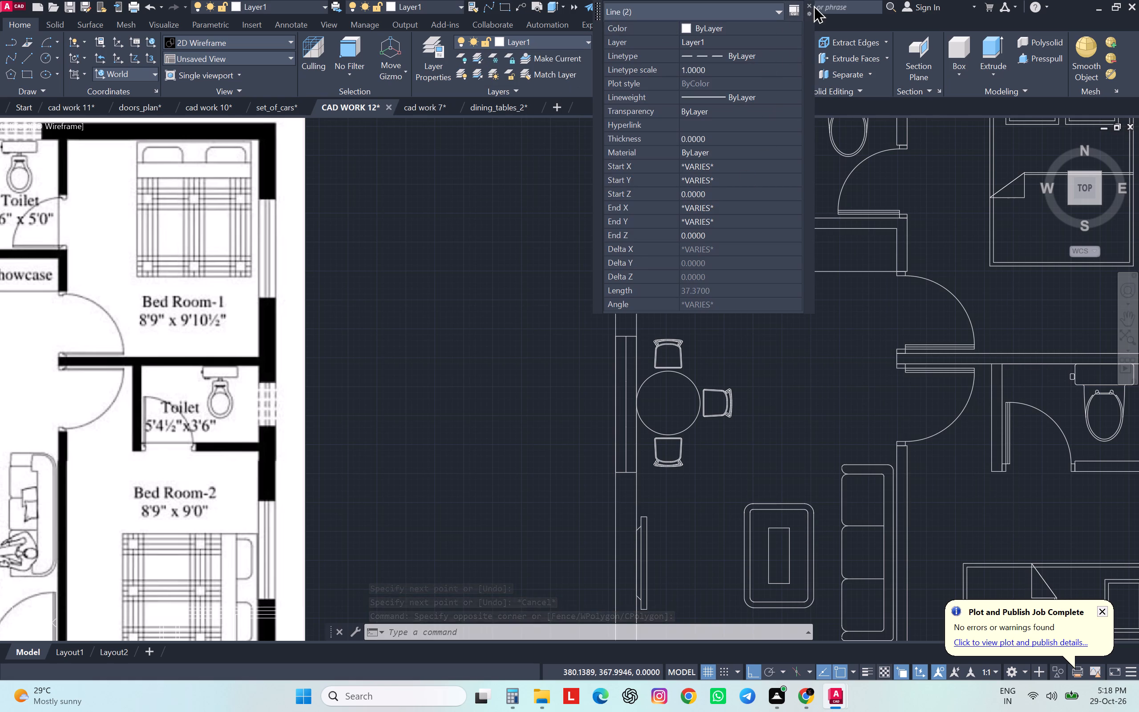
{"action": "left_click", "coordinate": [811, 5]}
{"action": "key", "text": "Escape"}
{"action": "scroll", "coordinate": [761, 204], "scroll_direction": "down", "scroll_amount": 2}
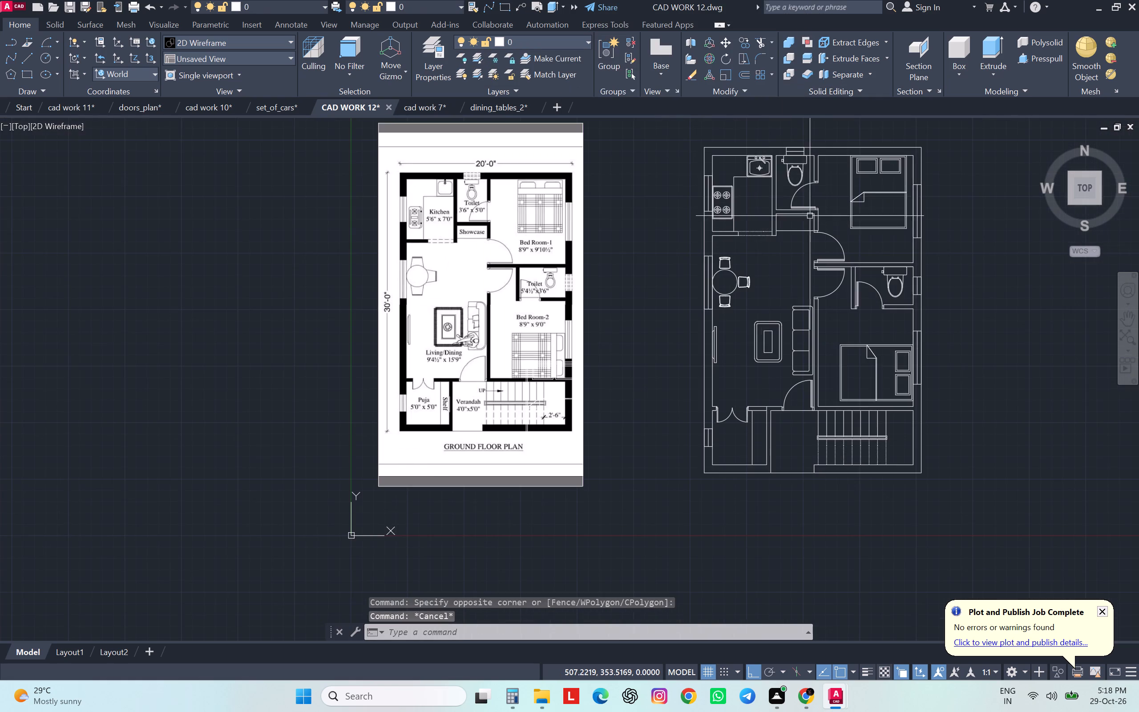
Assign the window blocks of both toilets, in the north wall and the east wall, to the dashed Layer1.
{"action": "middle_click_drag", "start_coordinate": [810, 216], "coordinate": [752, 282]}
{"action": "scroll", "coordinate": [746, 221], "scroll_direction": "up", "scroll_amount": 7}
{"action": "scroll", "coordinate": [731, 167], "scroll_direction": "up", "scroll_amount": 1}
{"action": "scroll", "coordinate": [731, 167], "scroll_direction": "down", "scroll_amount": 3}
{"action": "middle_click_drag", "start_coordinate": [731, 167], "coordinate": [723, 270]}
{"action": "left_click", "coordinate": [723, 259]}
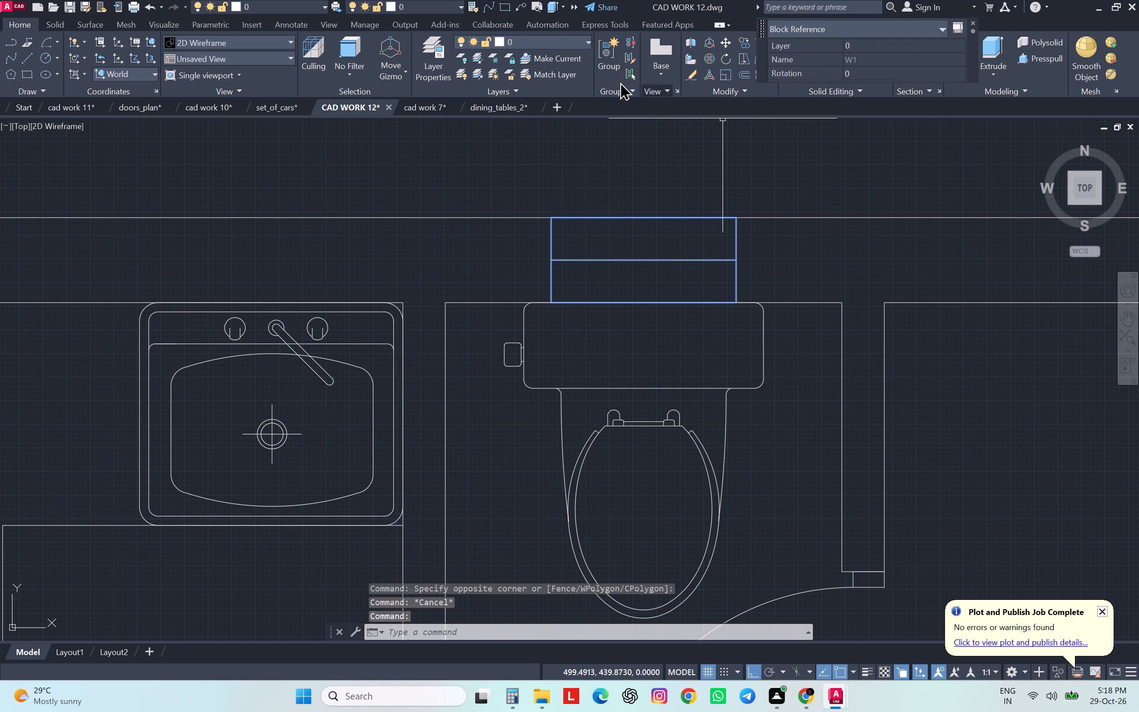
{"action": "left_click", "coordinate": [587, 40]}
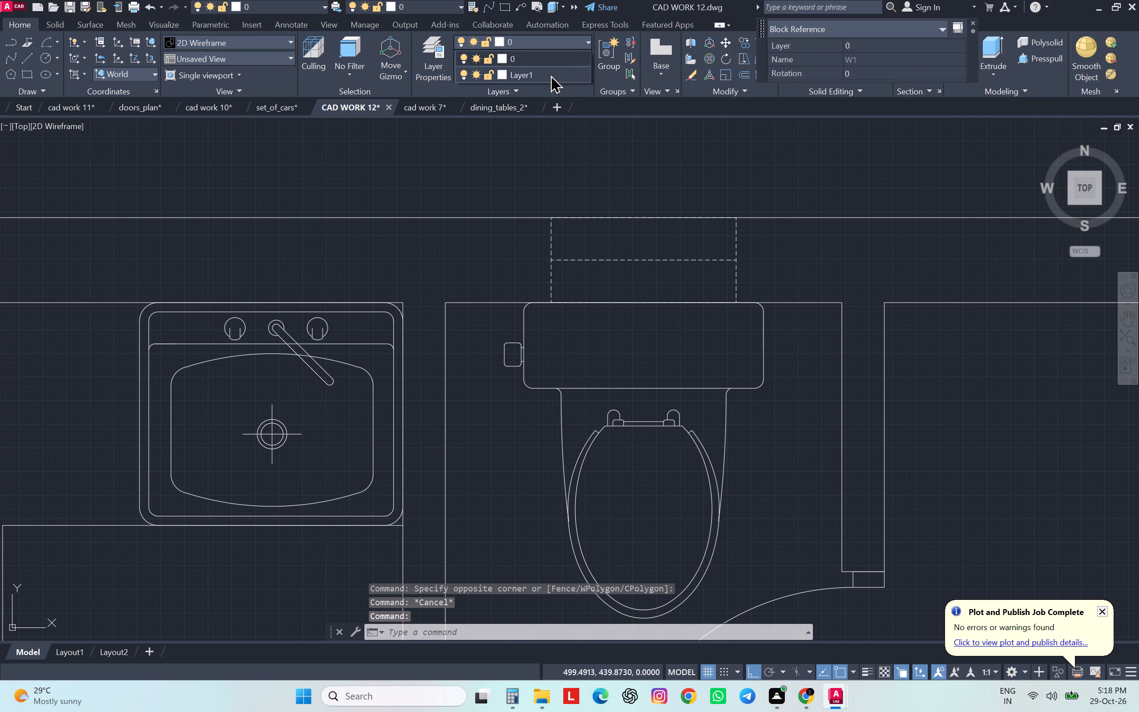
{"action": "left_click", "coordinate": [550, 75]}
{"action": "scroll", "coordinate": [638, 235], "scroll_direction": "down", "scroll_amount": 3}
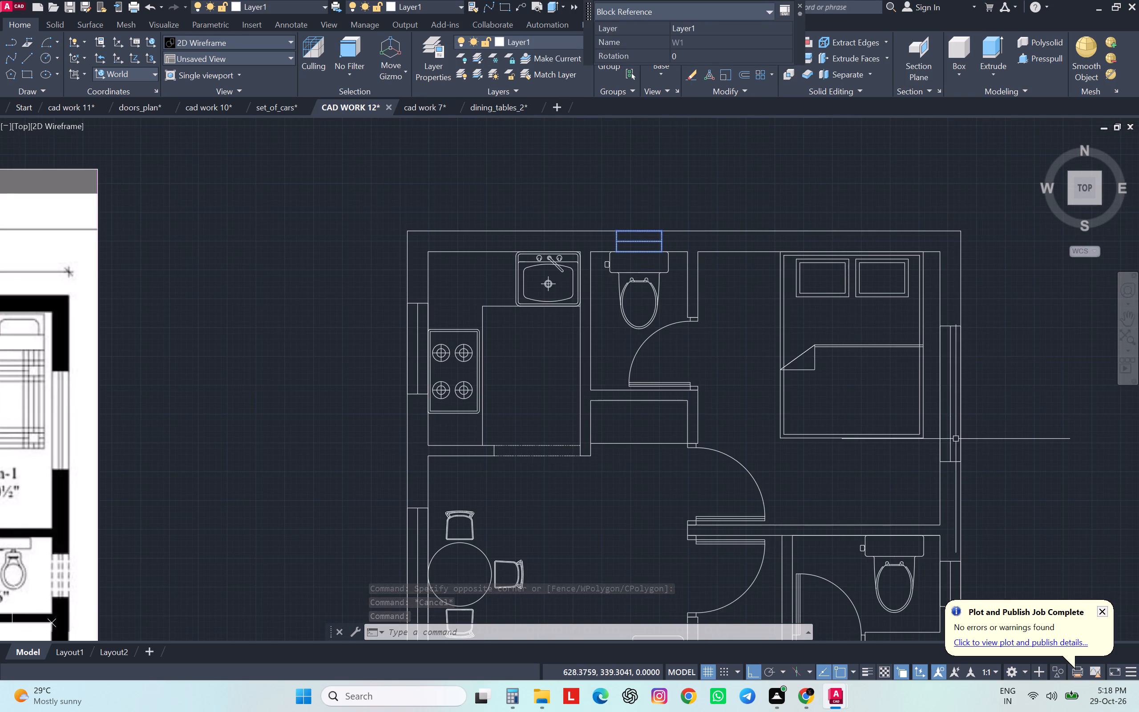
{"action": "middle_click_drag", "start_coordinate": [955, 439], "coordinate": [836, 308]}
{"action": "left_click", "coordinate": [834, 451]}
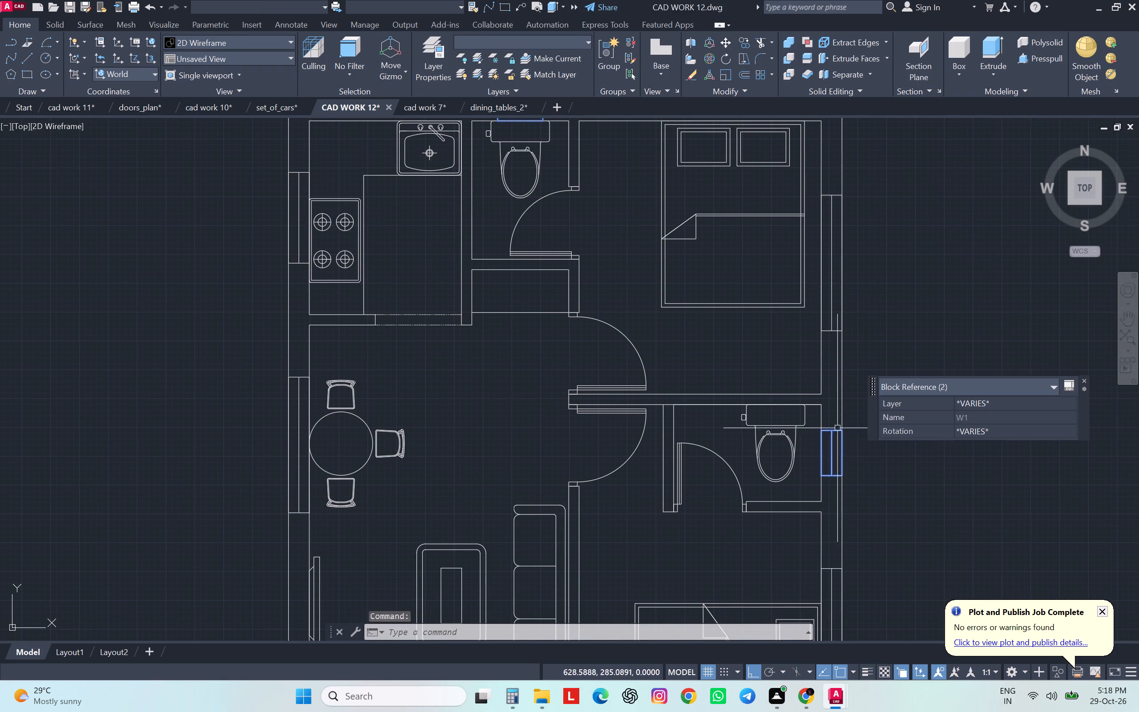
{"action": "left_click", "coordinate": [587, 42]}
{"action": "left_click", "coordinate": [561, 70]}
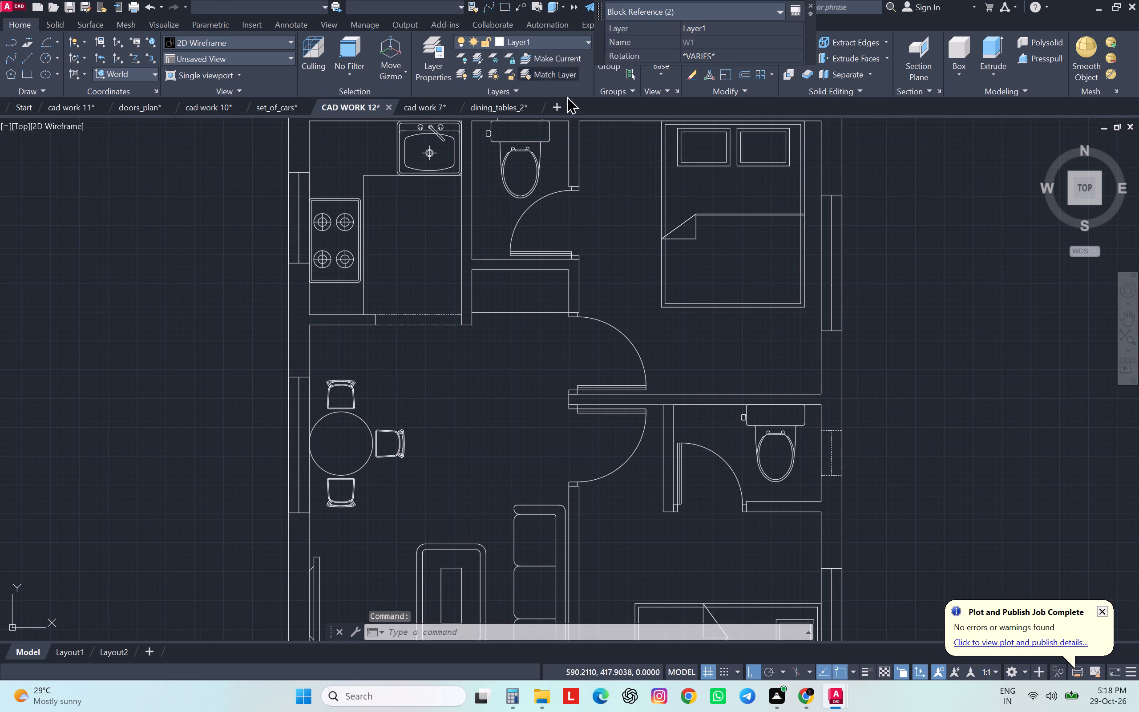
{"action": "key", "text": "Escape"}
Explode the kitchen sink block into separate objects.
{"action": "scroll", "coordinate": [934, 358], "scroll_direction": "up", "scroll_amount": 1}
{"action": "scroll", "coordinate": [934, 358], "scroll_direction": "down", "scroll_amount": 2}
{"action": "middle_click_drag", "start_coordinate": [945, 413], "coordinate": [968, 335]}
{"action": "scroll", "coordinate": [968, 334], "scroll_direction": "up", "scroll_amount": 1}
{"action": "scroll", "coordinate": [968, 332], "scroll_direction": "down", "scroll_amount": 2}
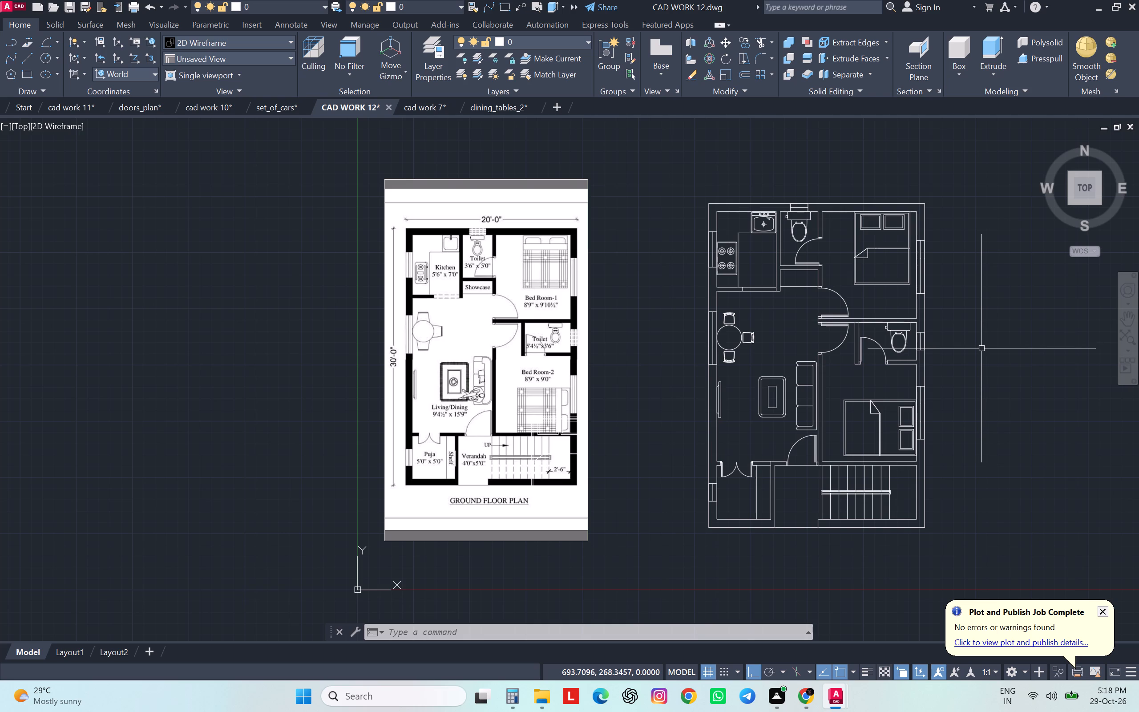
{"action": "scroll", "coordinate": [784, 231], "scroll_direction": "up", "scroll_amount": 4}
{"action": "scroll", "coordinate": [784, 231], "scroll_direction": "down", "scroll_amount": 1}
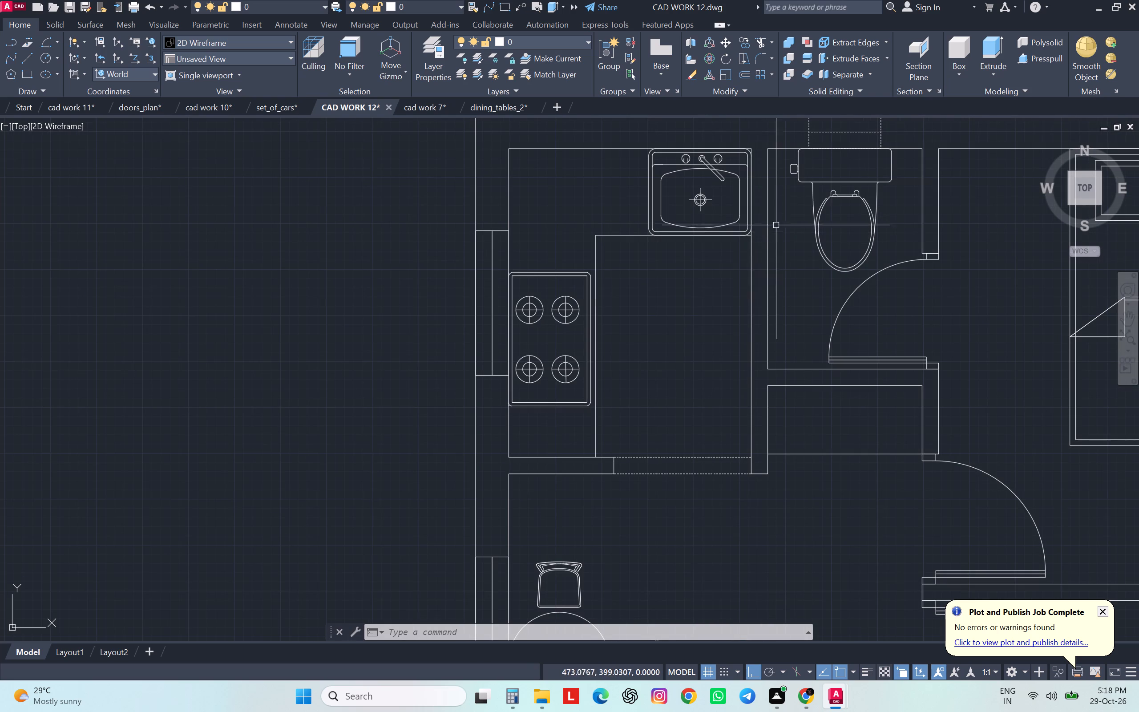
{"action": "left_click", "coordinate": [709, 183]}
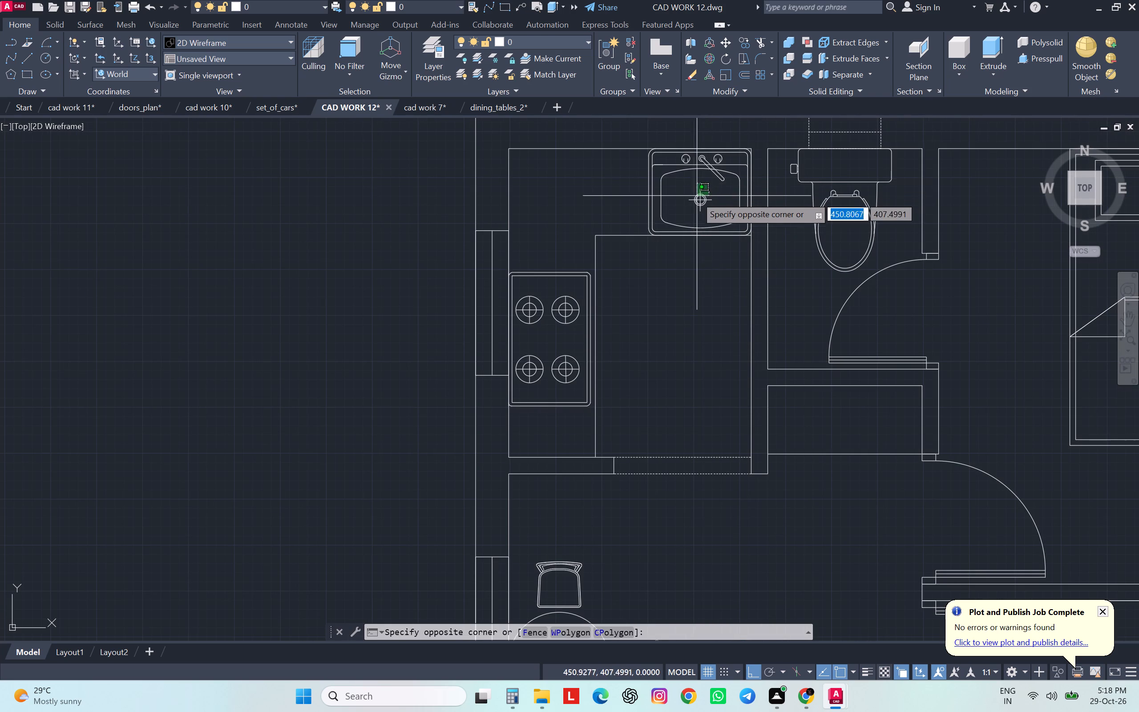
{"action": "left_click", "coordinate": [682, 212]}
{"action": "scroll", "coordinate": [686, 222], "scroll_direction": "down", "scroll_amount": 2}
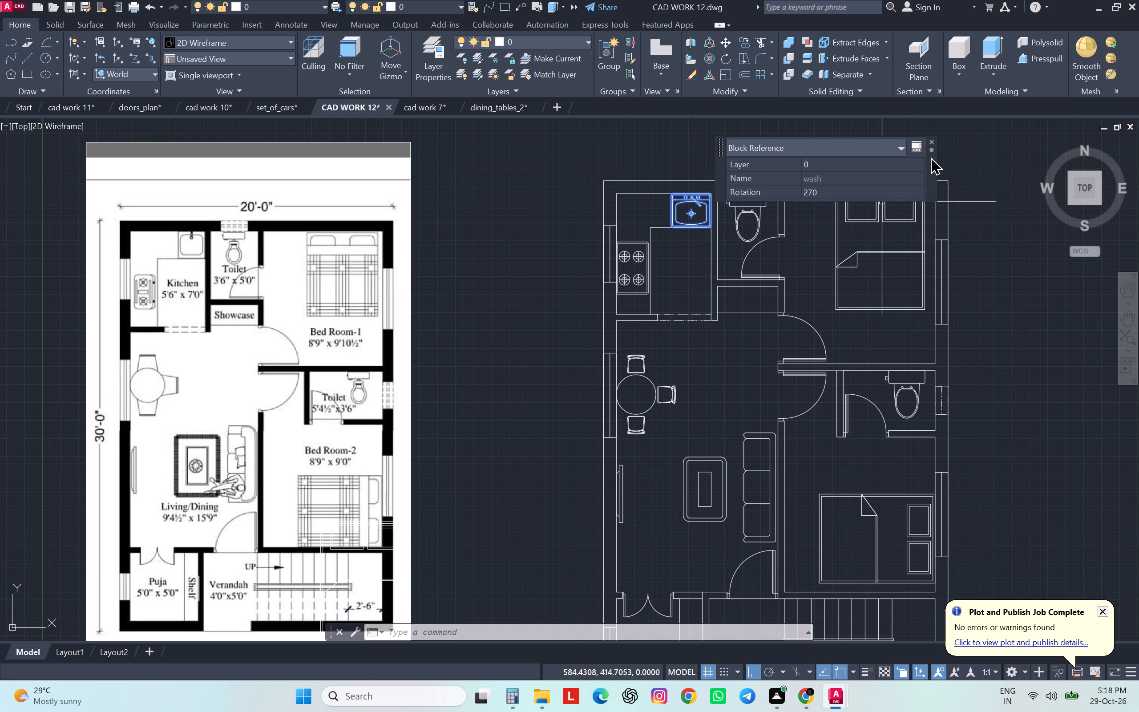
{"action": "left_click", "coordinate": [932, 143]}
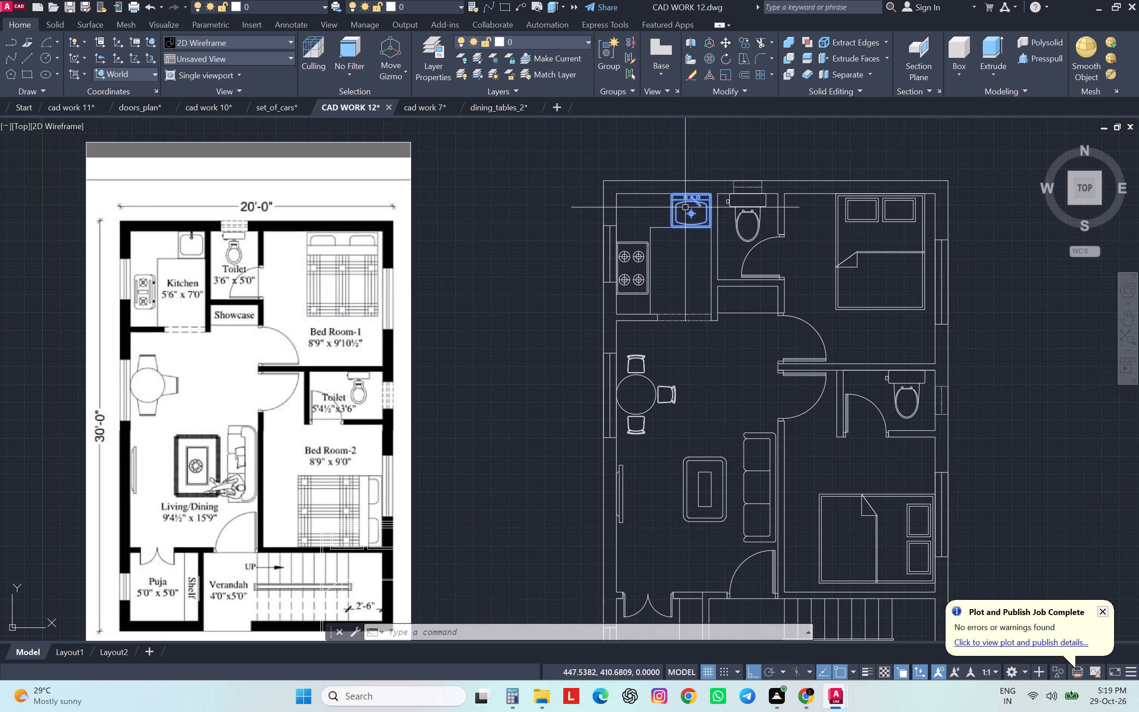
{"action": "type", "text": "x"}
{"action": "key", "text": "space"}
Delete the drain circles and their cross lines from the middle of the kitchen sink.
{"action": "scroll", "coordinate": [692, 204], "scroll_direction": "up", "scroll_amount": 1}
{"action": "scroll", "coordinate": [692, 204], "scroll_direction": "down", "scroll_amount": 2}
{"action": "scroll", "coordinate": [692, 204], "scroll_direction": "up", "scroll_amount": 2}
{"action": "scroll", "coordinate": [692, 204], "scroll_direction": "down", "scroll_amount": 1}
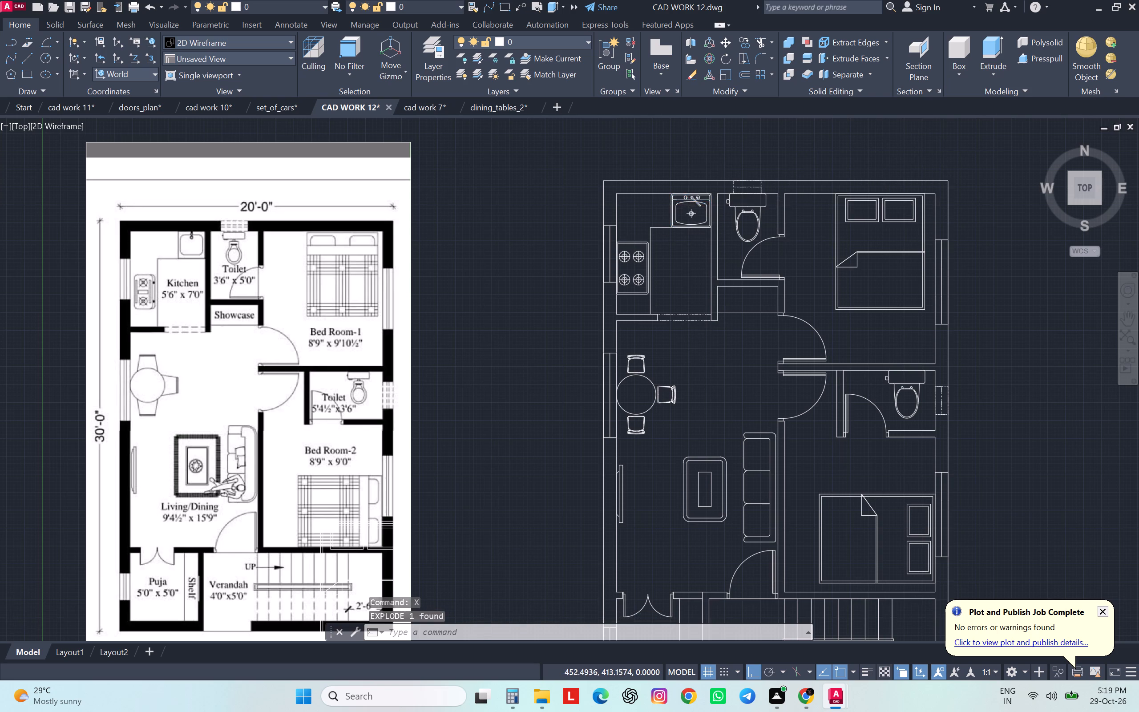
{"action": "scroll", "coordinate": [692, 204], "scroll_direction": "up", "scroll_amount": 1}
{"action": "left_click", "coordinate": [702, 223]}
{"action": "left_click", "coordinate": [684, 243]}
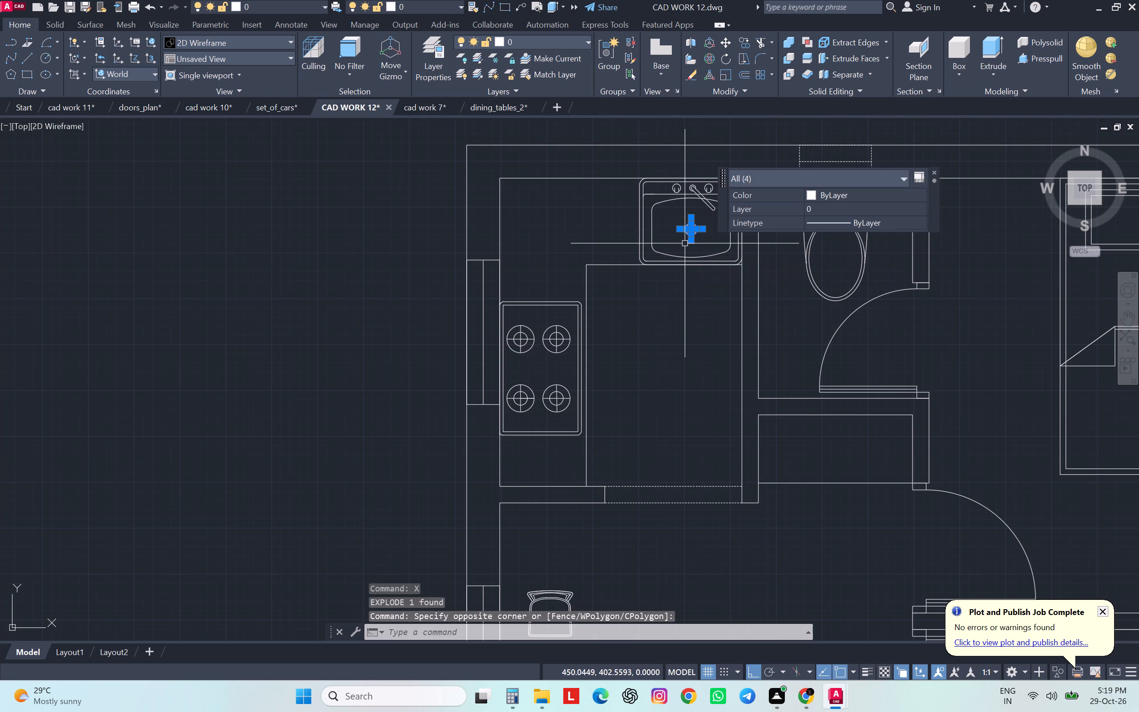
{"action": "key", "text": "Delete"}
{"action": "scroll", "coordinate": [734, 281], "scroll_direction": "down", "scroll_amount": 1}
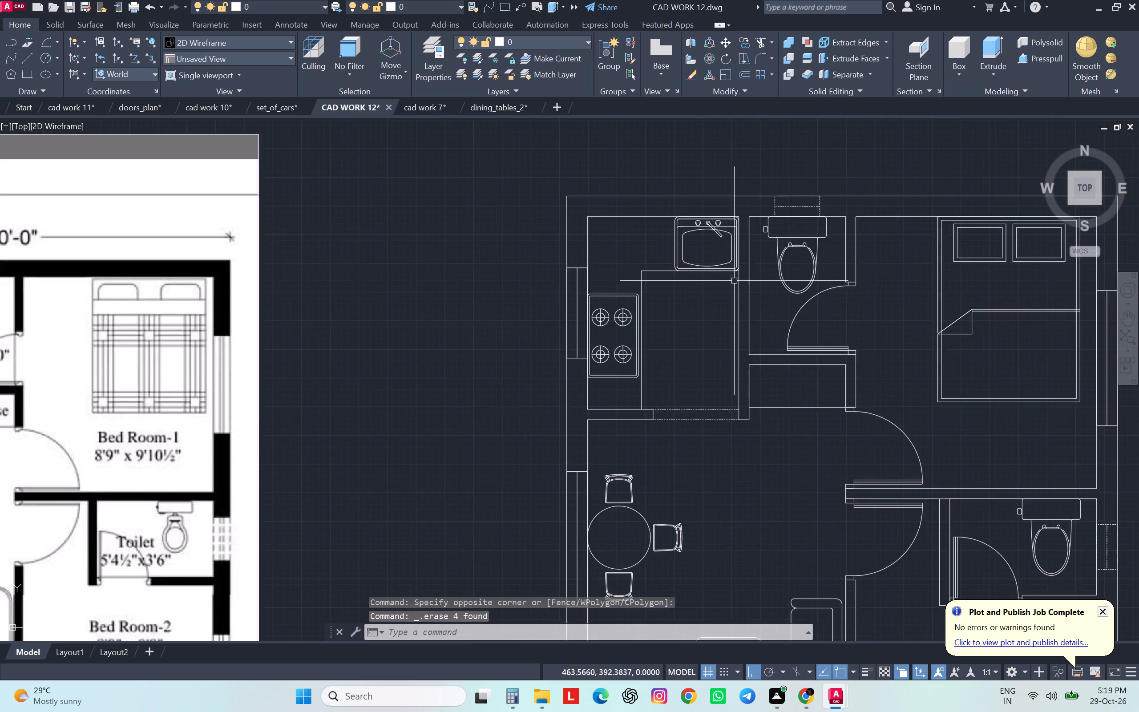
{"action": "scroll", "coordinate": [734, 281], "scroll_direction": "down", "scroll_amount": 1}
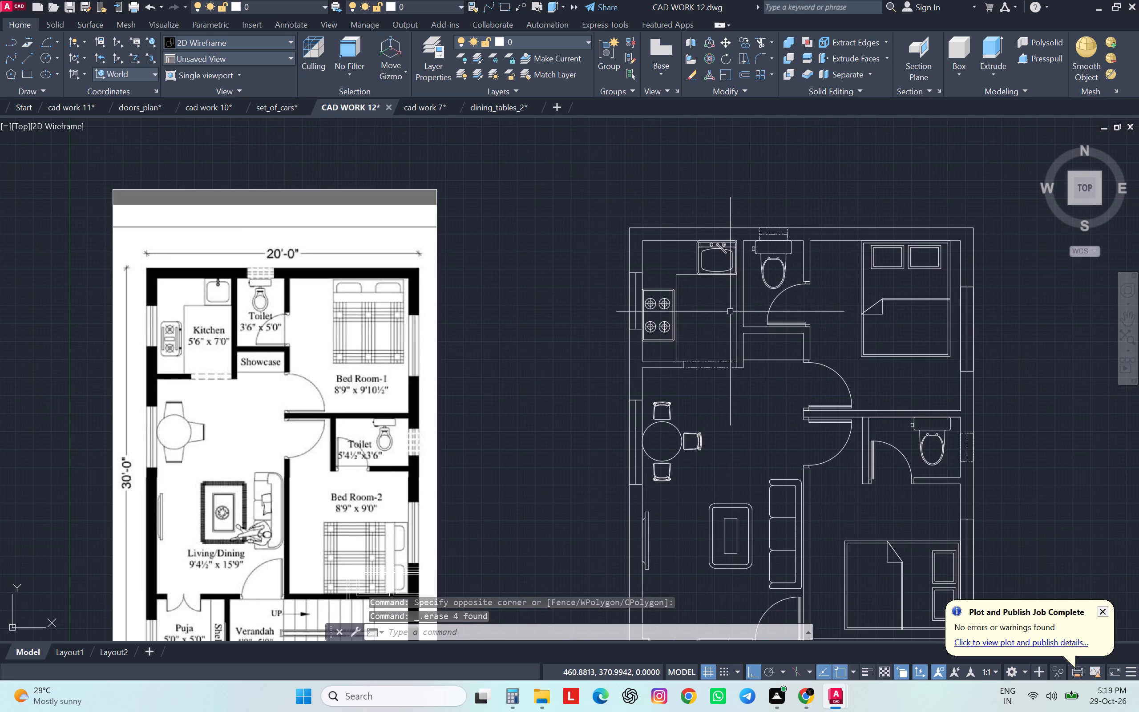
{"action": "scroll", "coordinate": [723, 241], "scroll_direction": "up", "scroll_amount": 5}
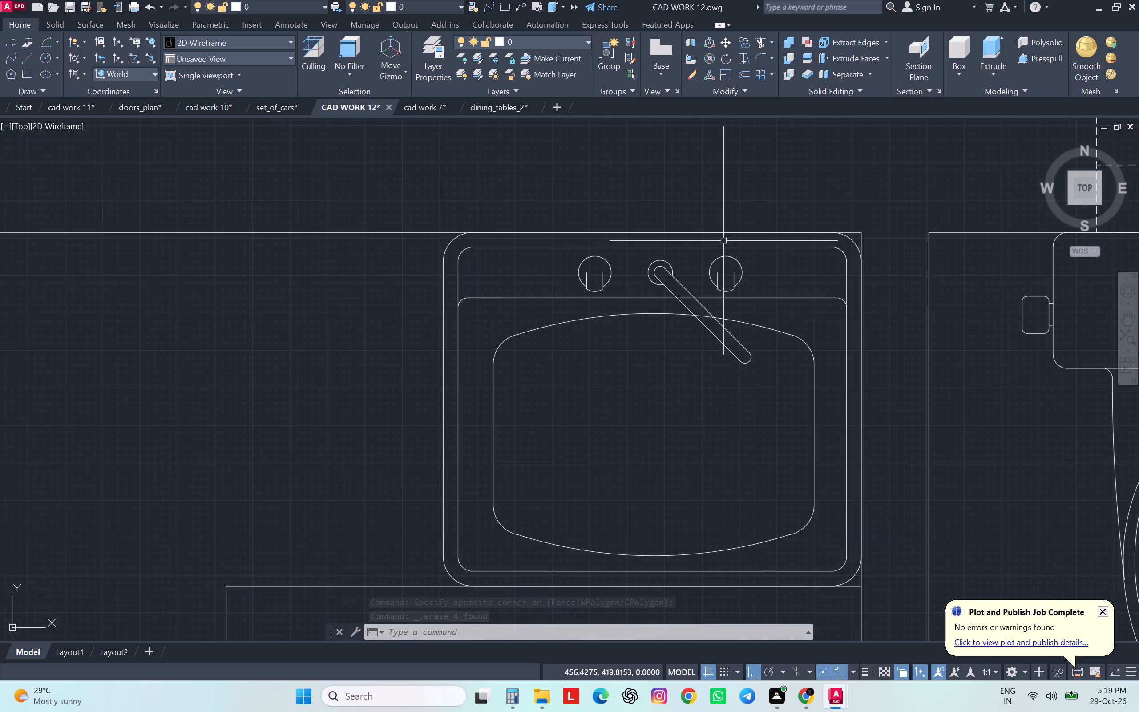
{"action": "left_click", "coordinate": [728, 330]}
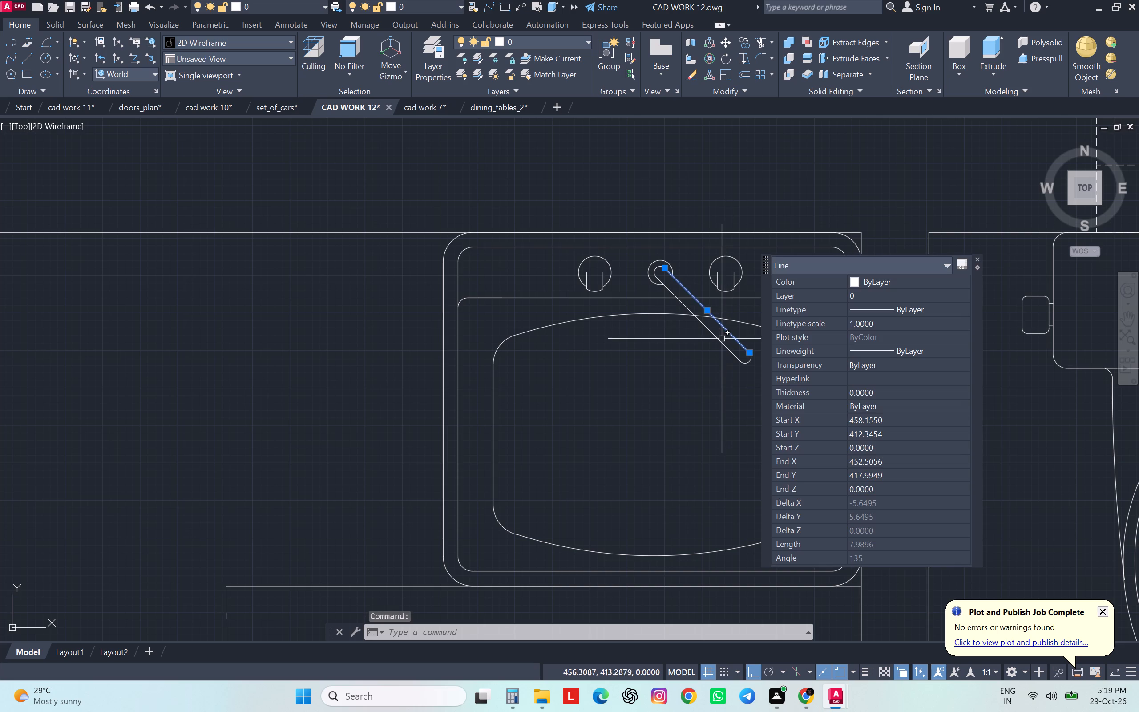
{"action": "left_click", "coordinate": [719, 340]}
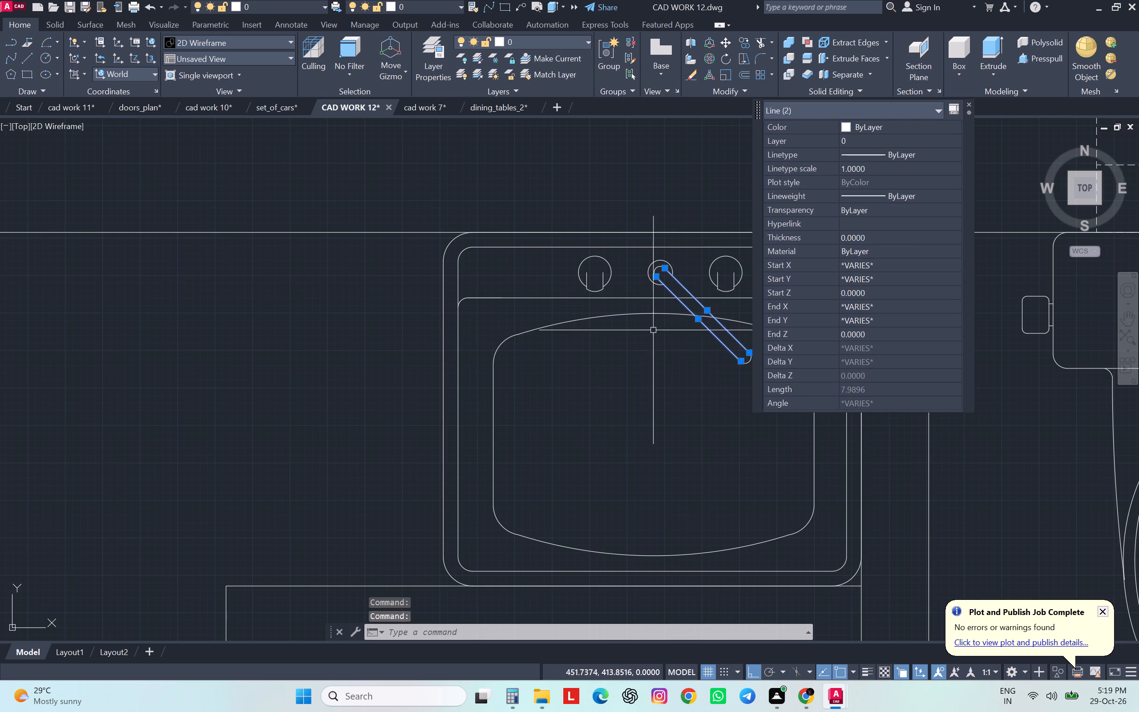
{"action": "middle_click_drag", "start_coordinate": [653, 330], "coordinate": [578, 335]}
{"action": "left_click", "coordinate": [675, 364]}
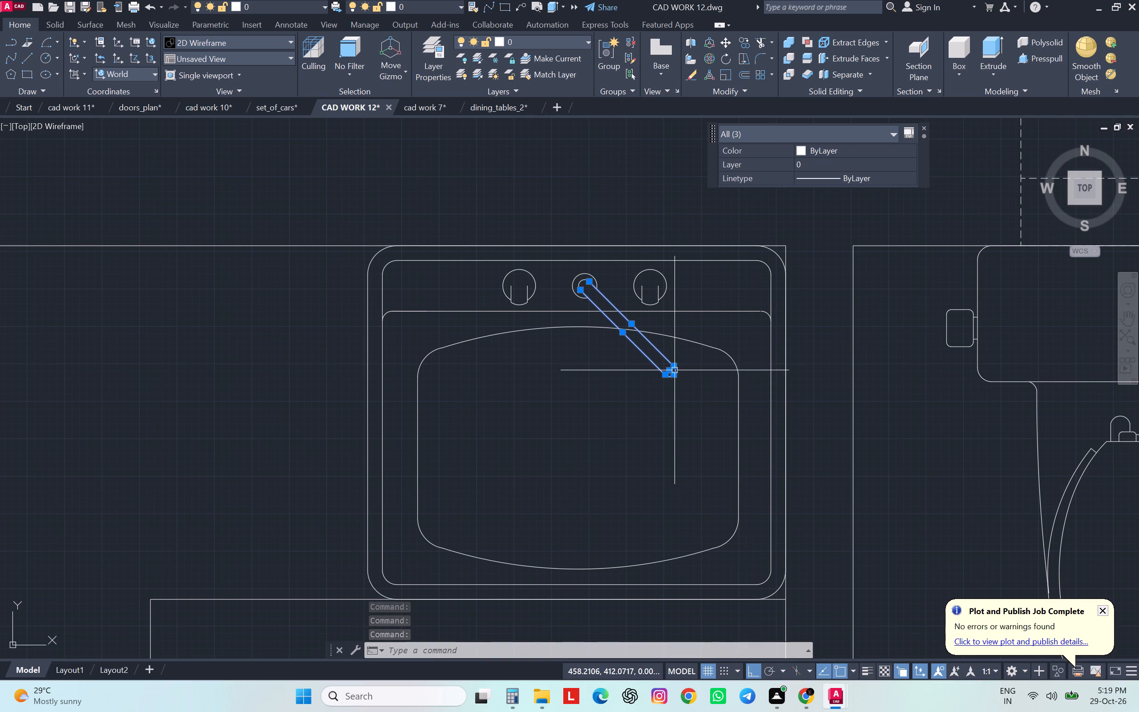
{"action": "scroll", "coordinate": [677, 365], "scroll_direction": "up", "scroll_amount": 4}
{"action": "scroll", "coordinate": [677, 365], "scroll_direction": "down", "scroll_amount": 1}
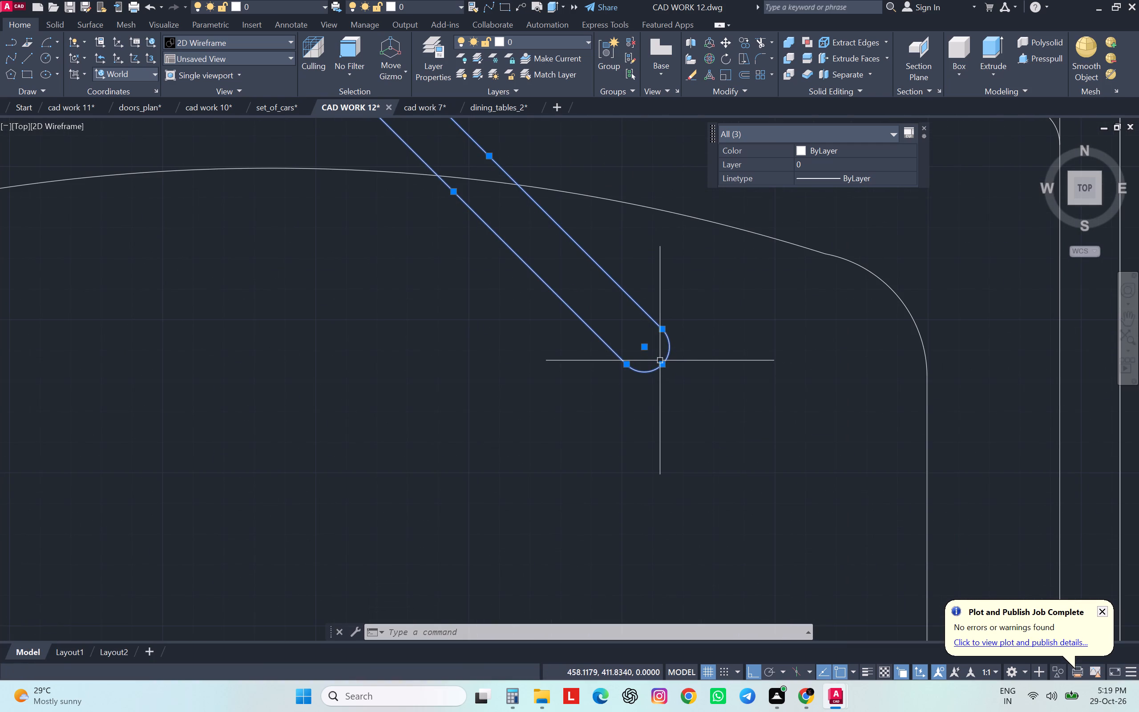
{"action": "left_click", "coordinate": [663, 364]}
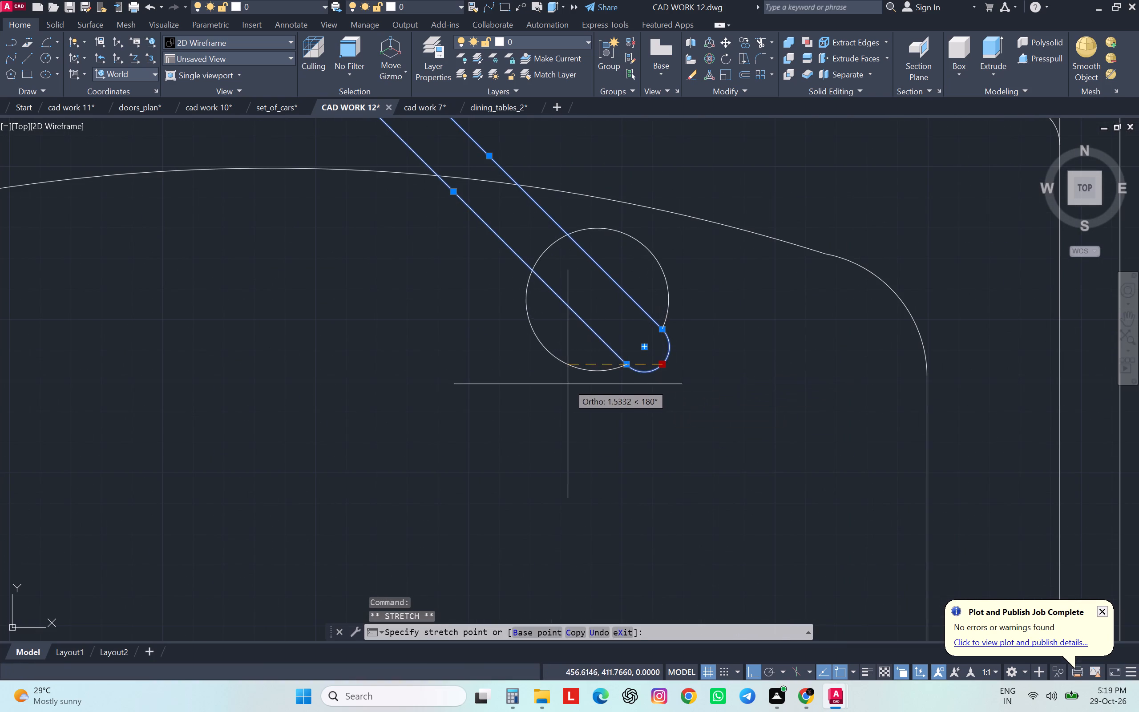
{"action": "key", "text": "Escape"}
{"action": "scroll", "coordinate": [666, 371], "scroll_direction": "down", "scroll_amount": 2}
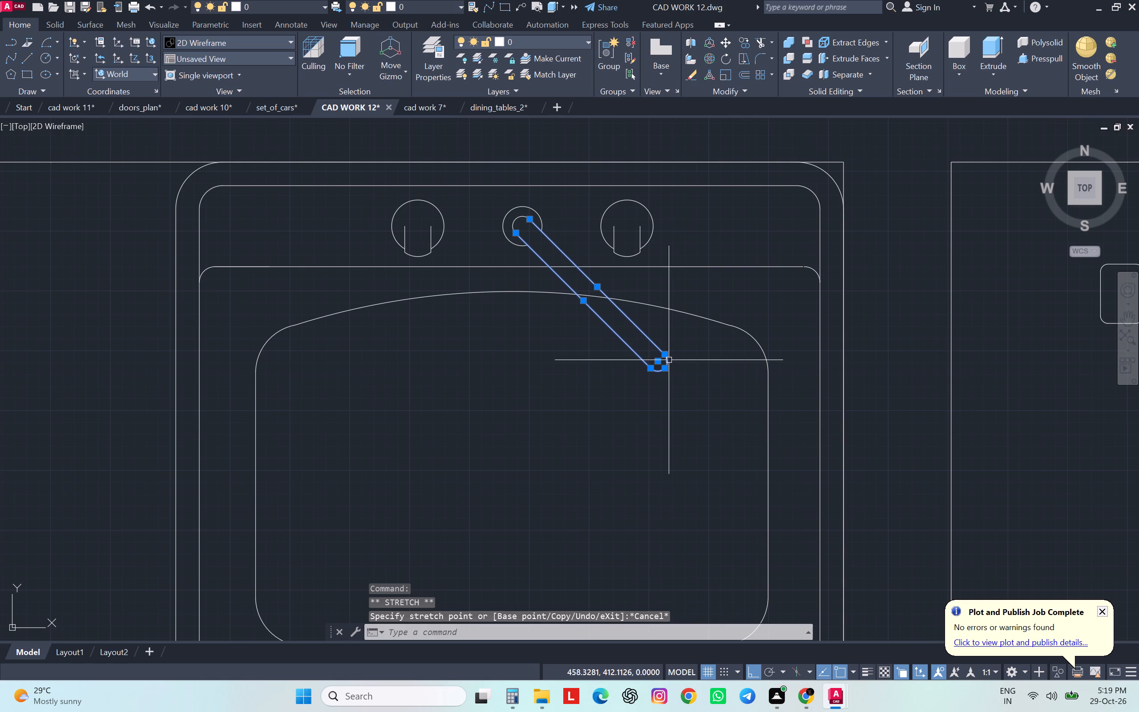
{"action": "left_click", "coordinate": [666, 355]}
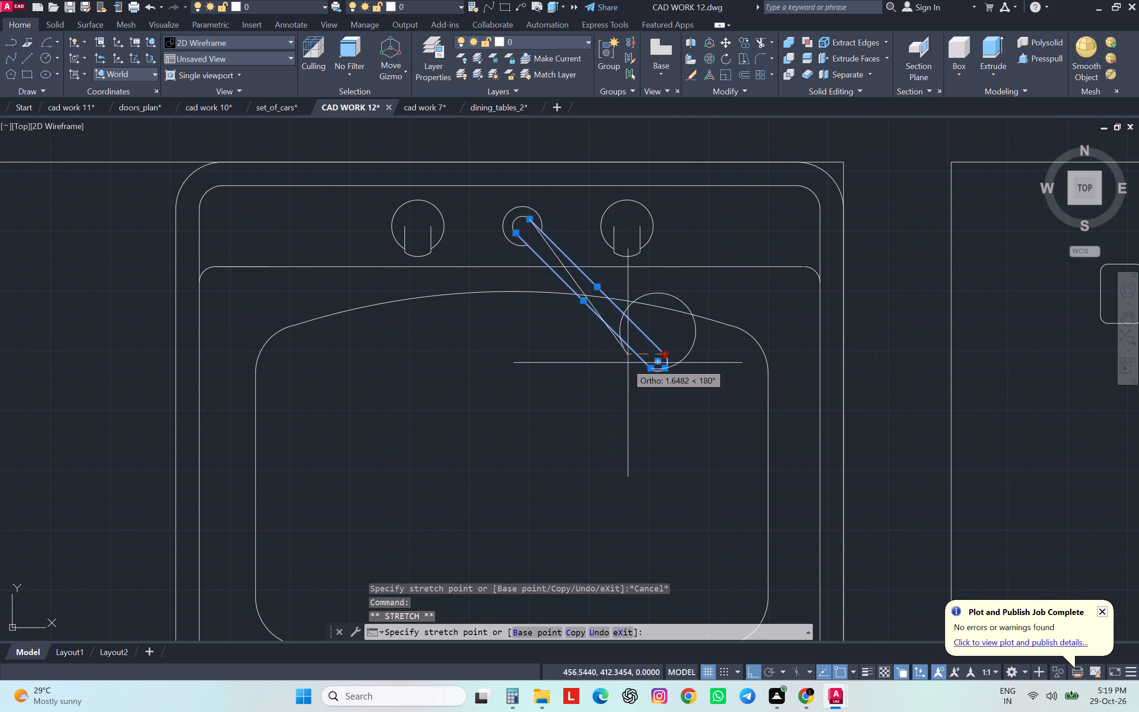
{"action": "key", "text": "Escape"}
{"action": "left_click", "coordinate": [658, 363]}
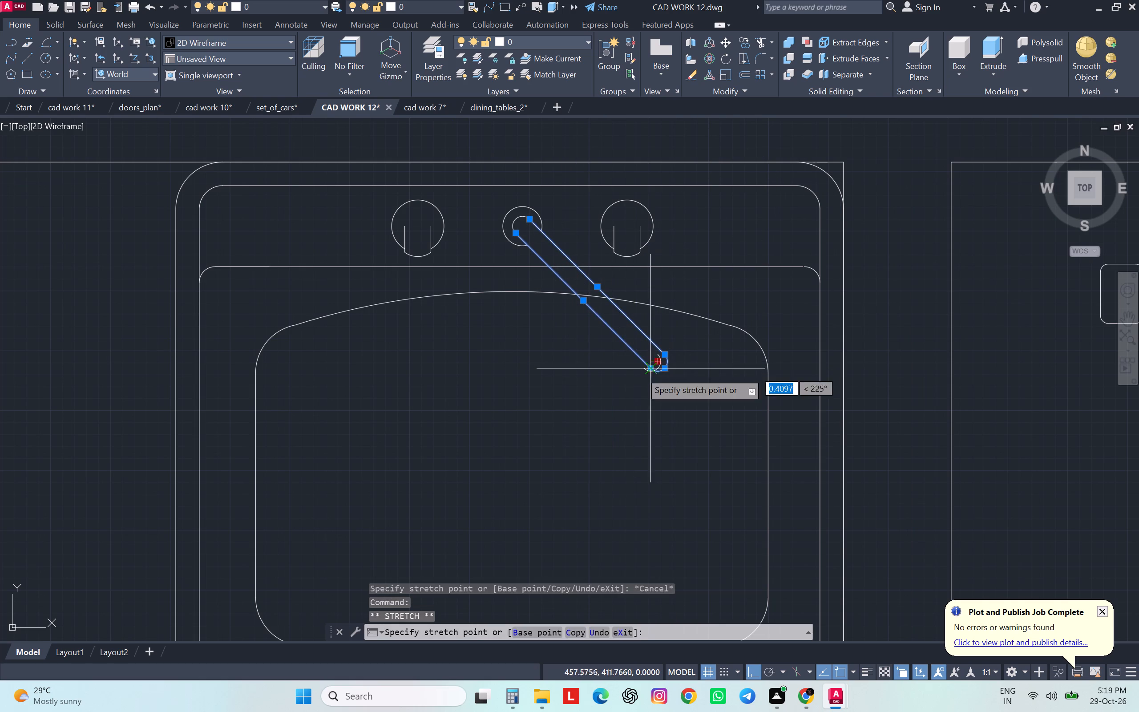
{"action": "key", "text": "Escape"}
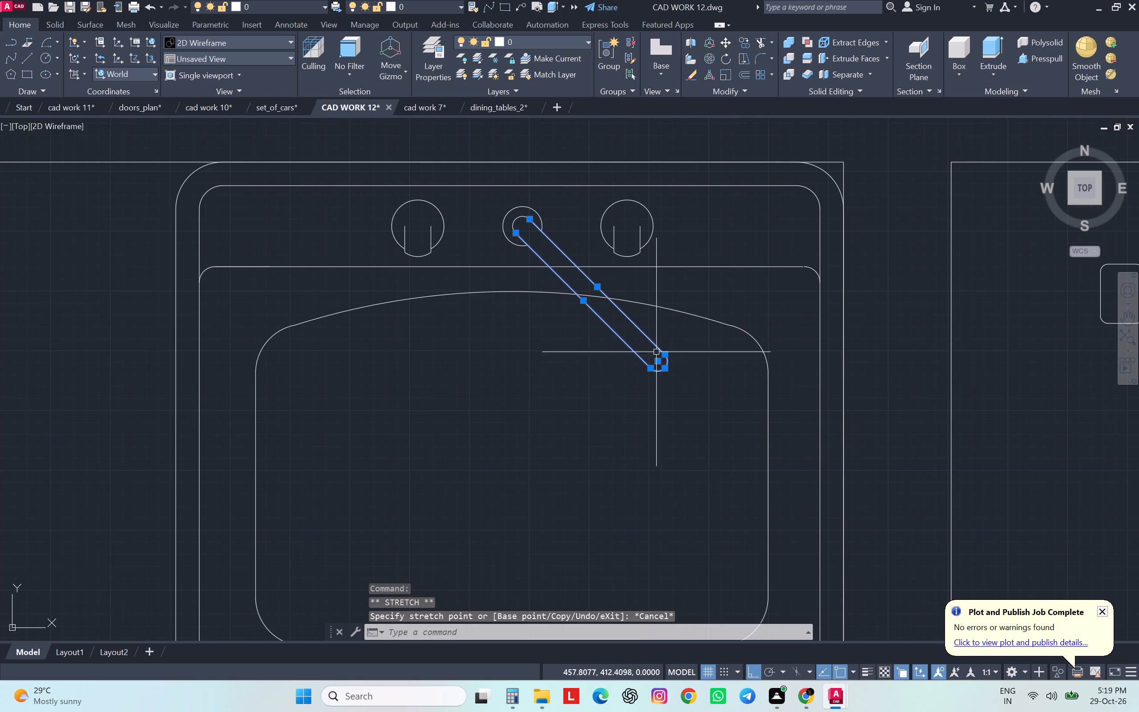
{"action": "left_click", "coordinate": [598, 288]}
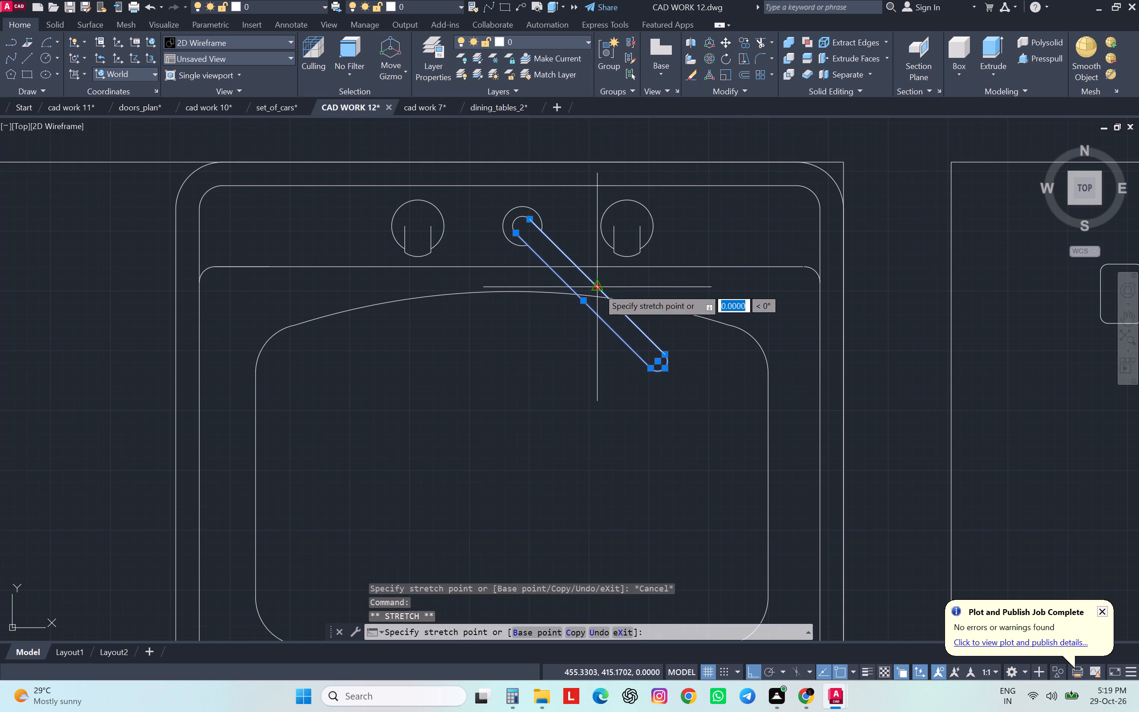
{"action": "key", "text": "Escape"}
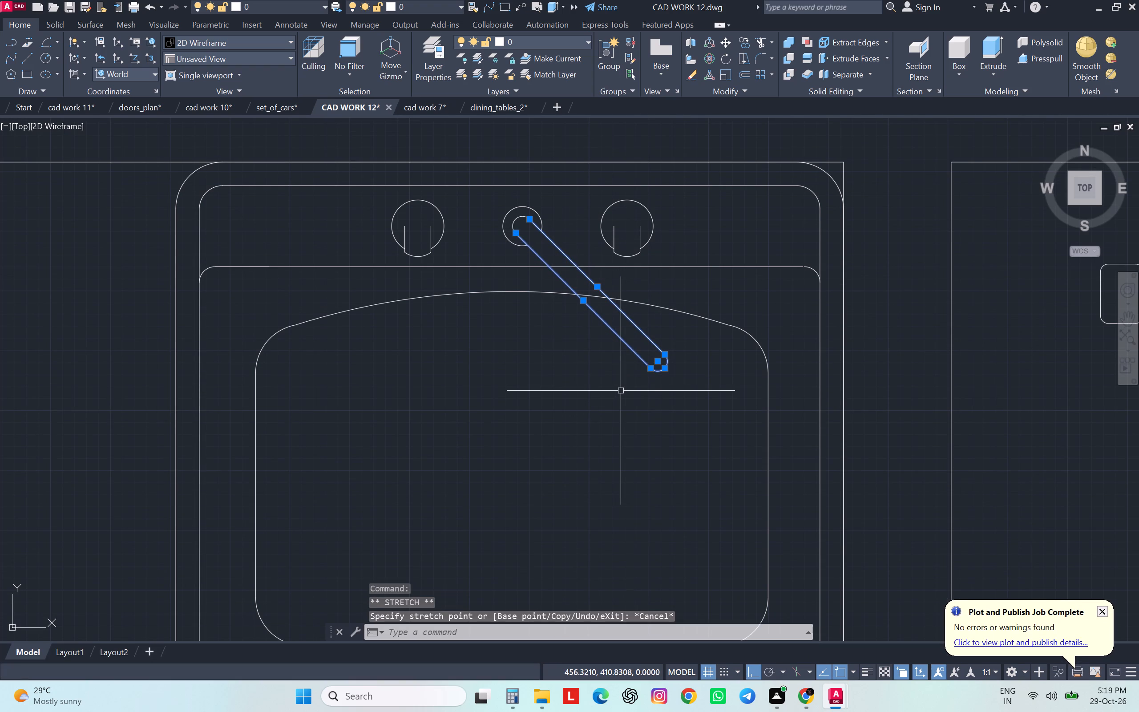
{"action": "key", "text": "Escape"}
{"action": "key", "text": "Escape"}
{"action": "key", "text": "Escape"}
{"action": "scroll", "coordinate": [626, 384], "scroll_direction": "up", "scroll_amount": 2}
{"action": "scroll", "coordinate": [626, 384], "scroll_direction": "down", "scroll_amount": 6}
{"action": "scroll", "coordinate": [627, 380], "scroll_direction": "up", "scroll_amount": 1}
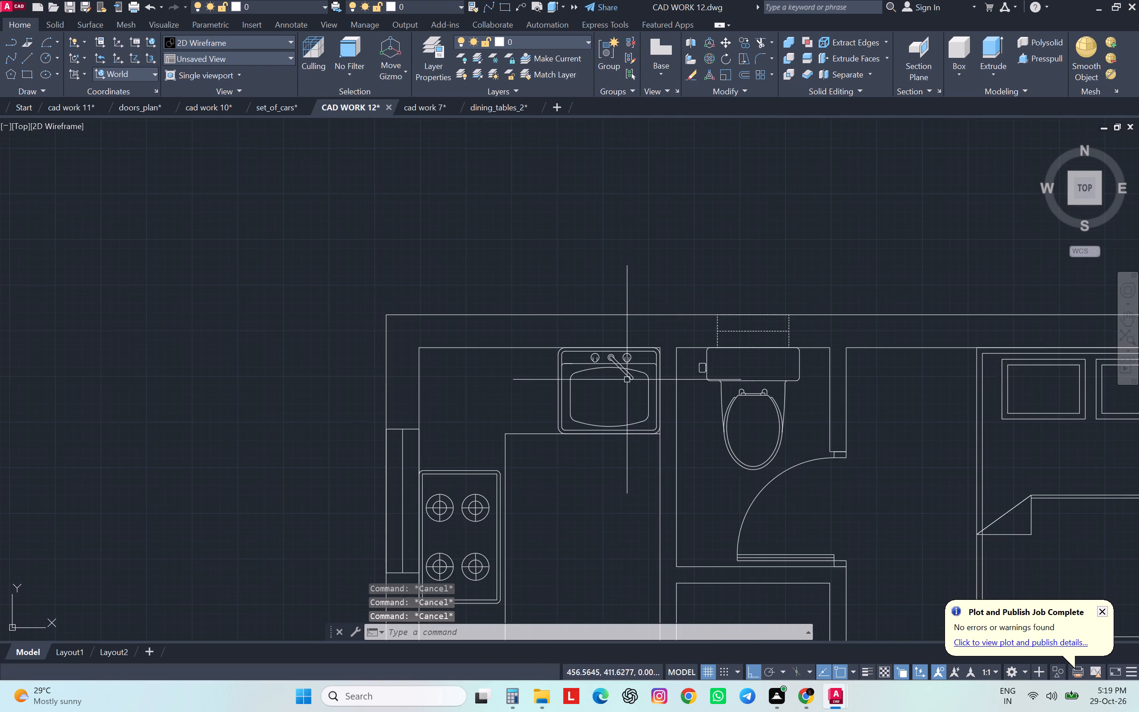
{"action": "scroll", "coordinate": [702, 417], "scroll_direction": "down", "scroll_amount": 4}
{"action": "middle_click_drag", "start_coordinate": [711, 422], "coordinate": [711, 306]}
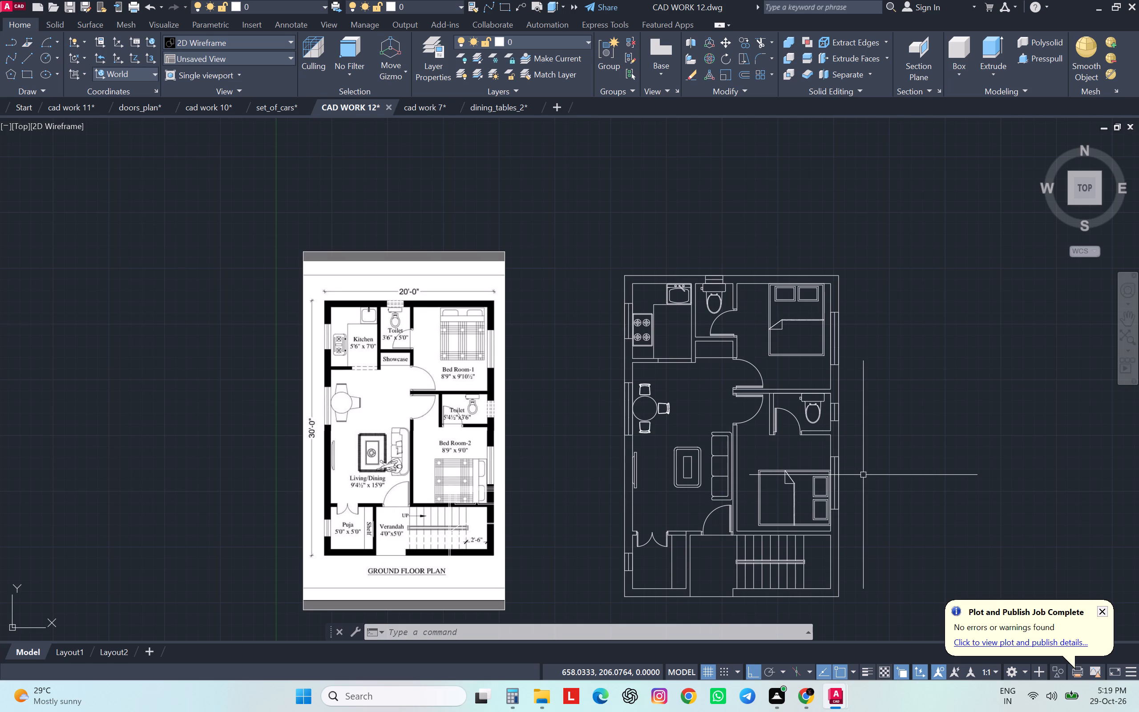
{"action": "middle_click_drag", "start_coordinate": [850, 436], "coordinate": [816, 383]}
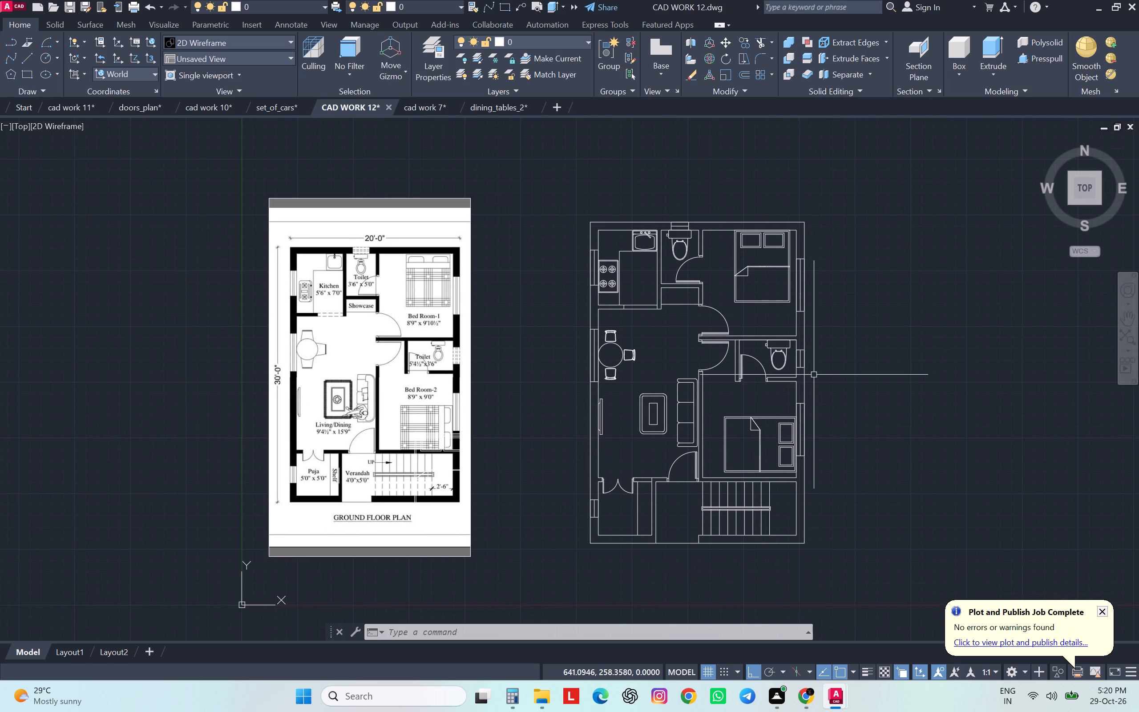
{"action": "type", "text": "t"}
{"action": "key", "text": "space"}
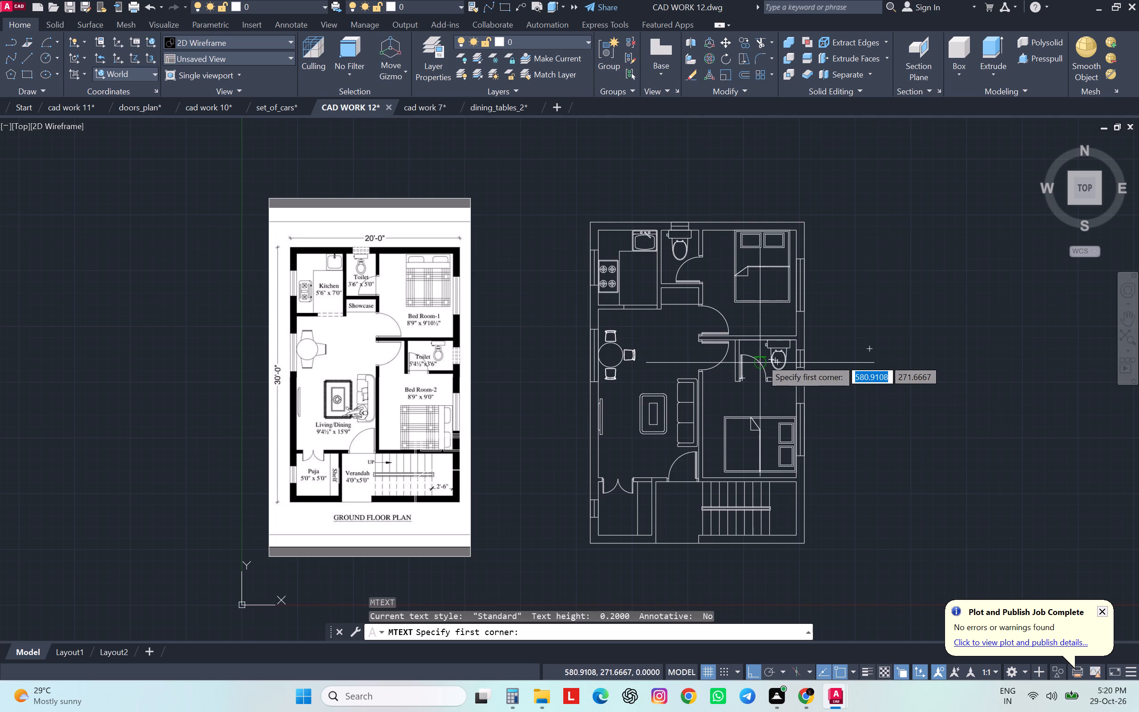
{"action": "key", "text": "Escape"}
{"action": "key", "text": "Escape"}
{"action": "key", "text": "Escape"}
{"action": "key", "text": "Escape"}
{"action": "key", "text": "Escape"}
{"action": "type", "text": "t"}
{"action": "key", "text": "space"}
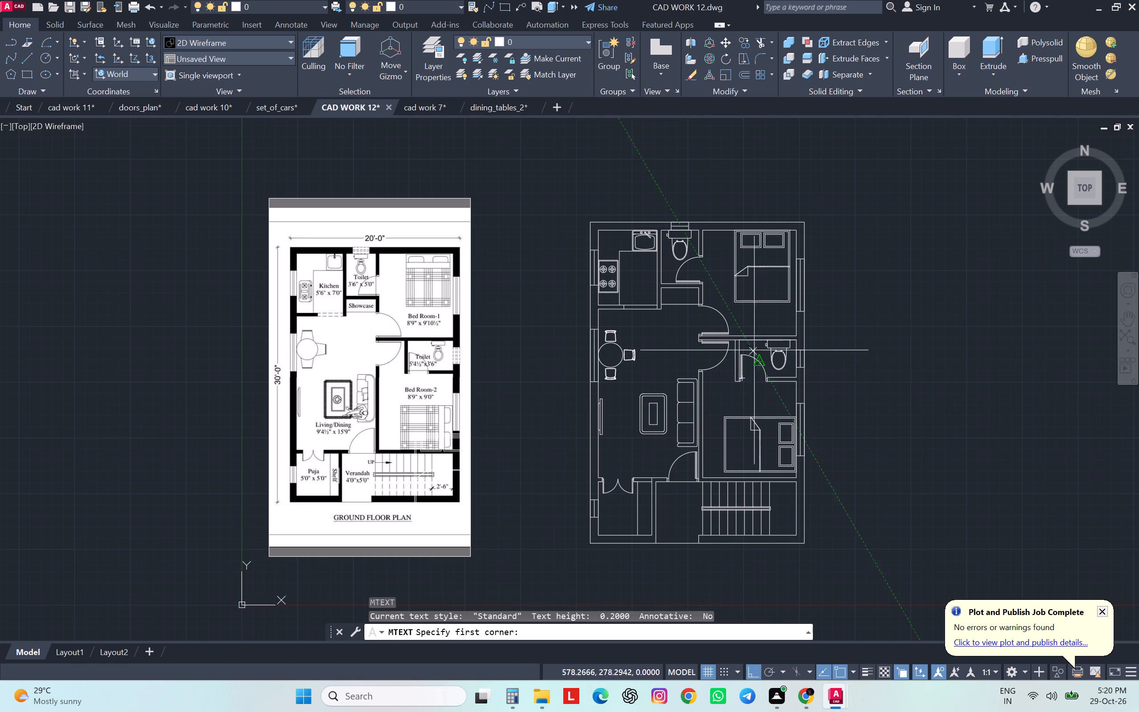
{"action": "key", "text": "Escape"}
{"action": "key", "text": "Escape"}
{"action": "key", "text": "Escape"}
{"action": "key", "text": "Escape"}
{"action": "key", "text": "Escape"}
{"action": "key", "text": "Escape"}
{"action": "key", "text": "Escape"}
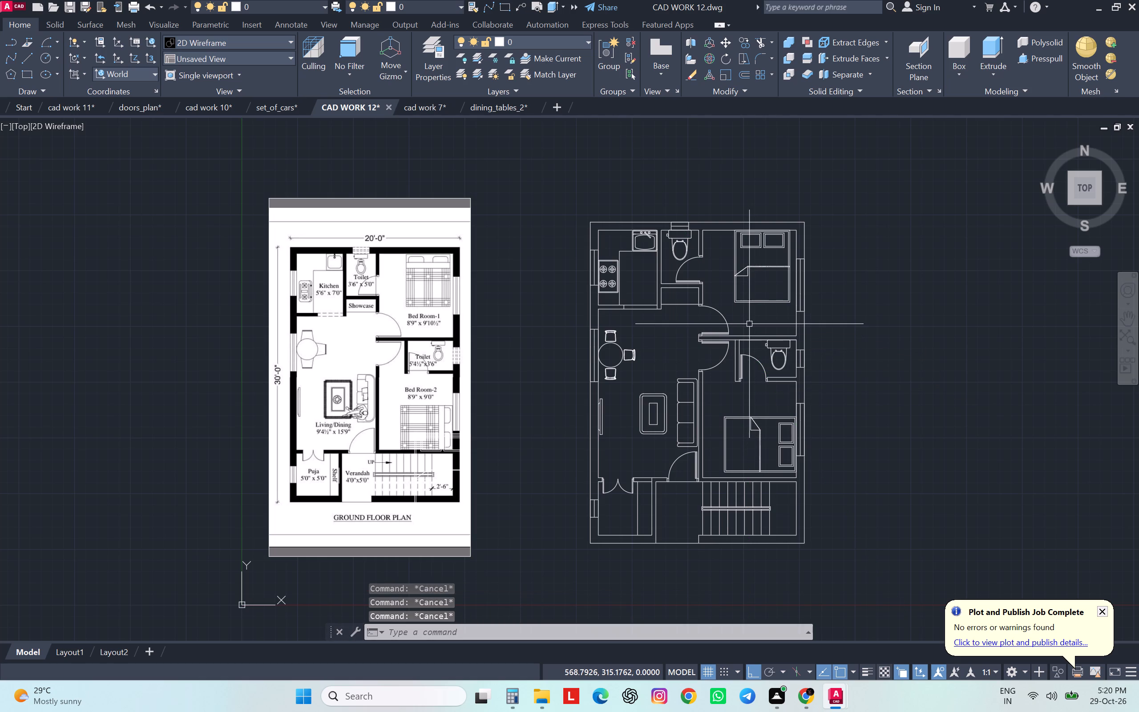
Place a multiline text box below the upper bedroom's bed, with text height 9 and centred alignment.
{"action": "type", "text": "t"}
{"action": "key", "text": "space"}
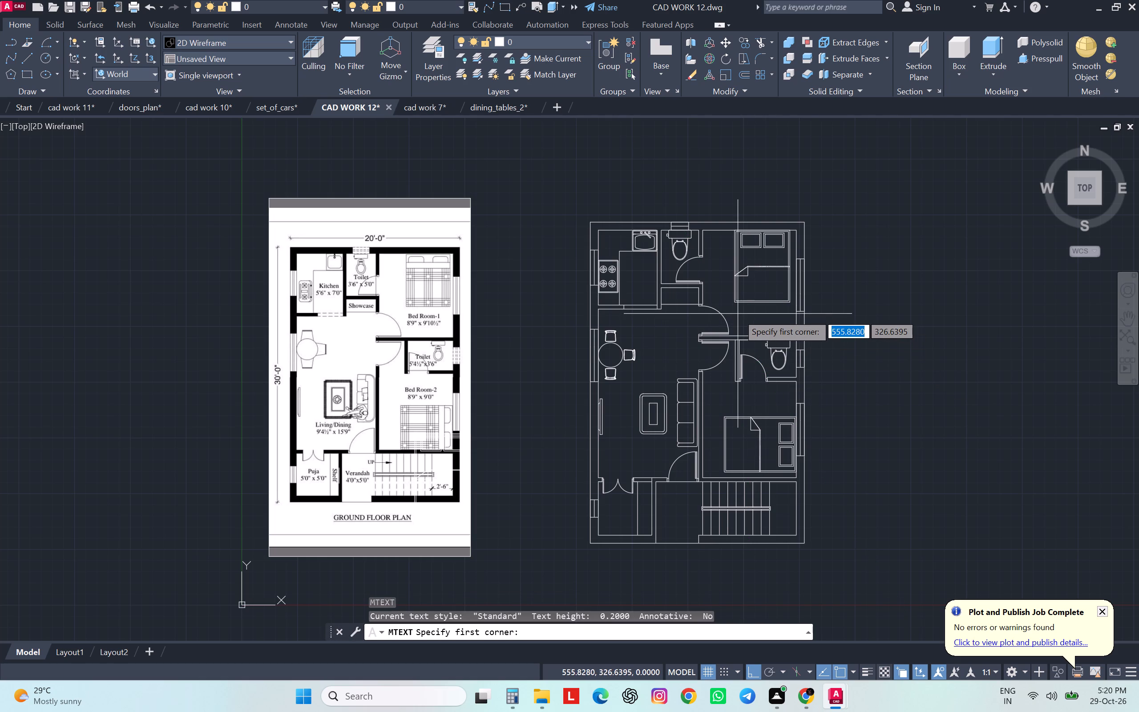
{"action": "left_click", "coordinate": [738, 314]}
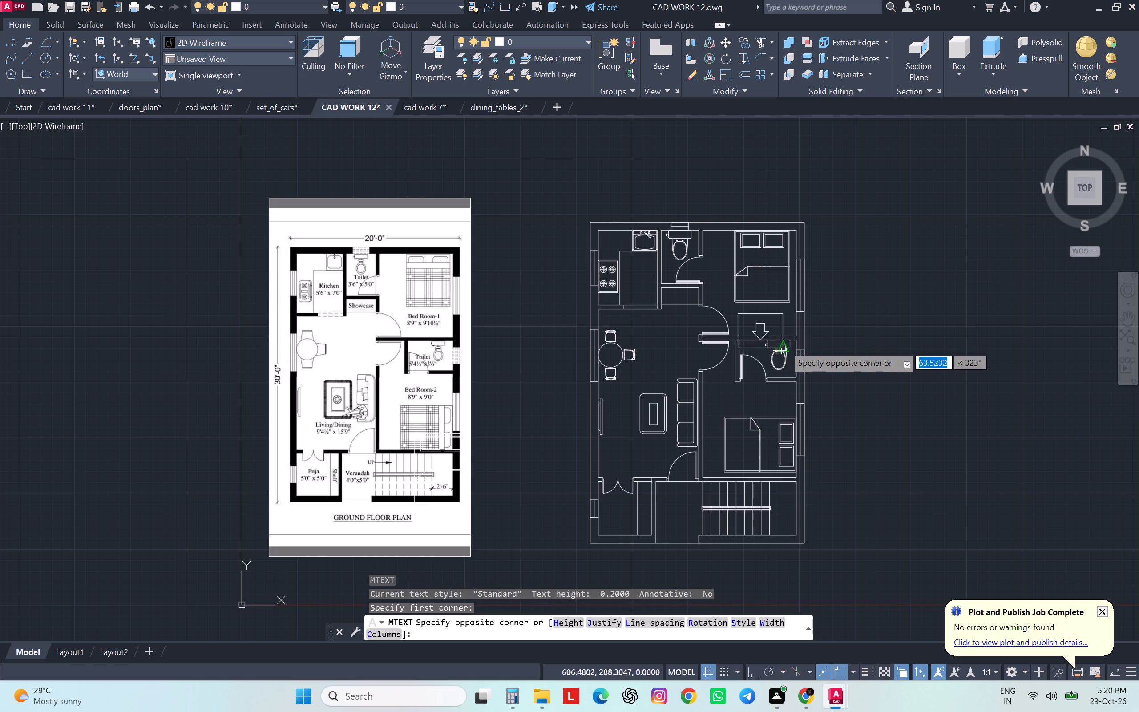
{"action": "left_click", "coordinate": [782, 330]}
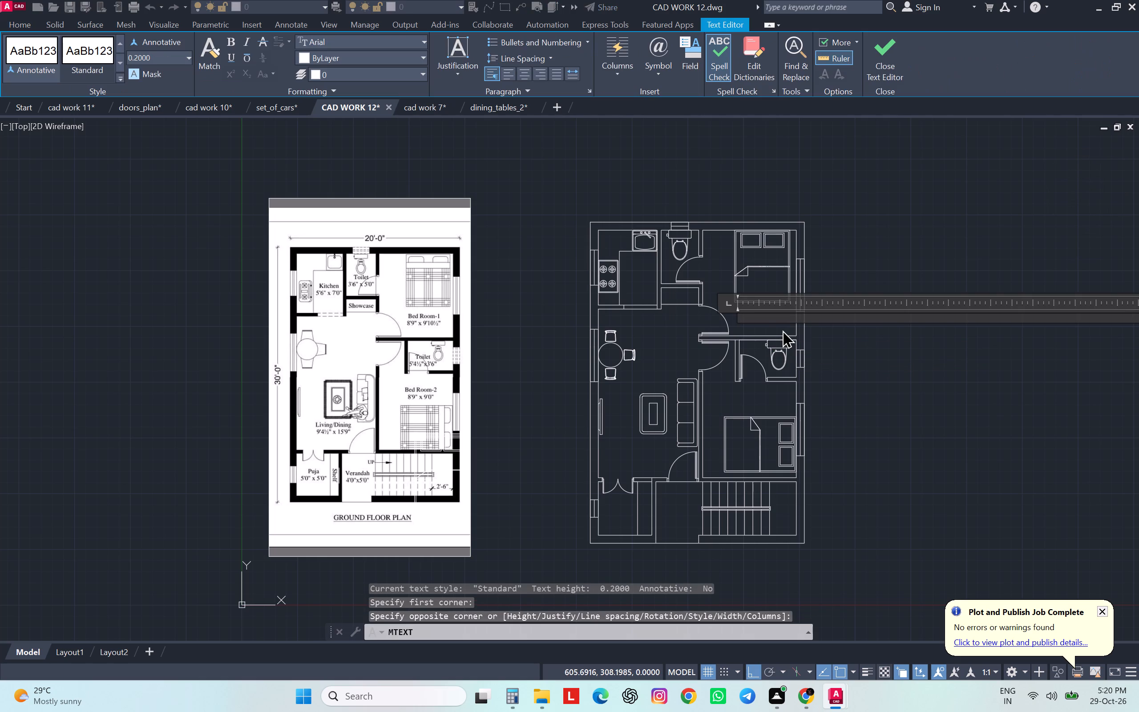
{"action": "left_click", "coordinate": [189, 55]}
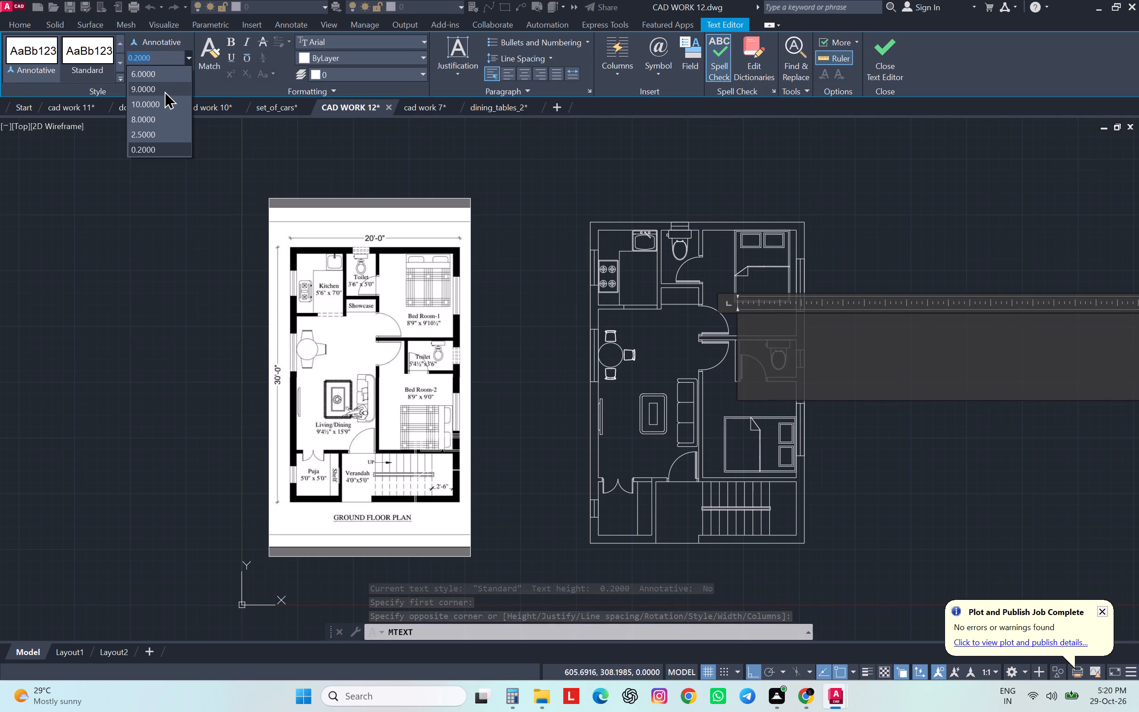
{"action": "left_click", "coordinate": [164, 91]}
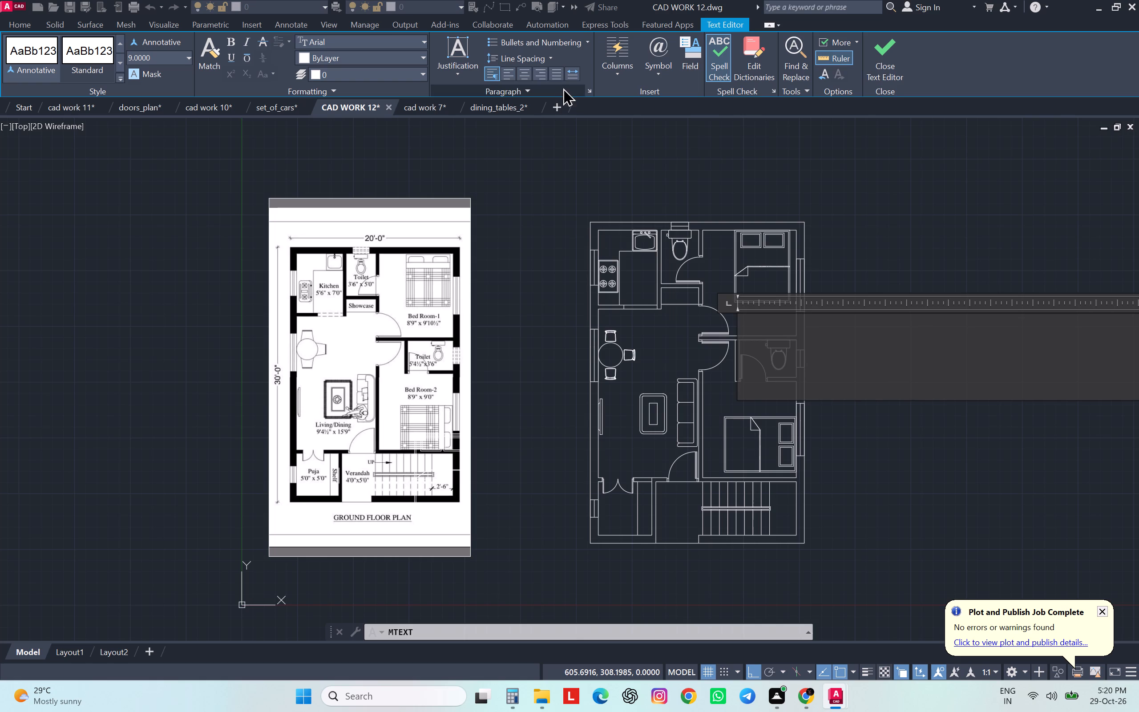
{"action": "left_click", "coordinate": [529, 74]}
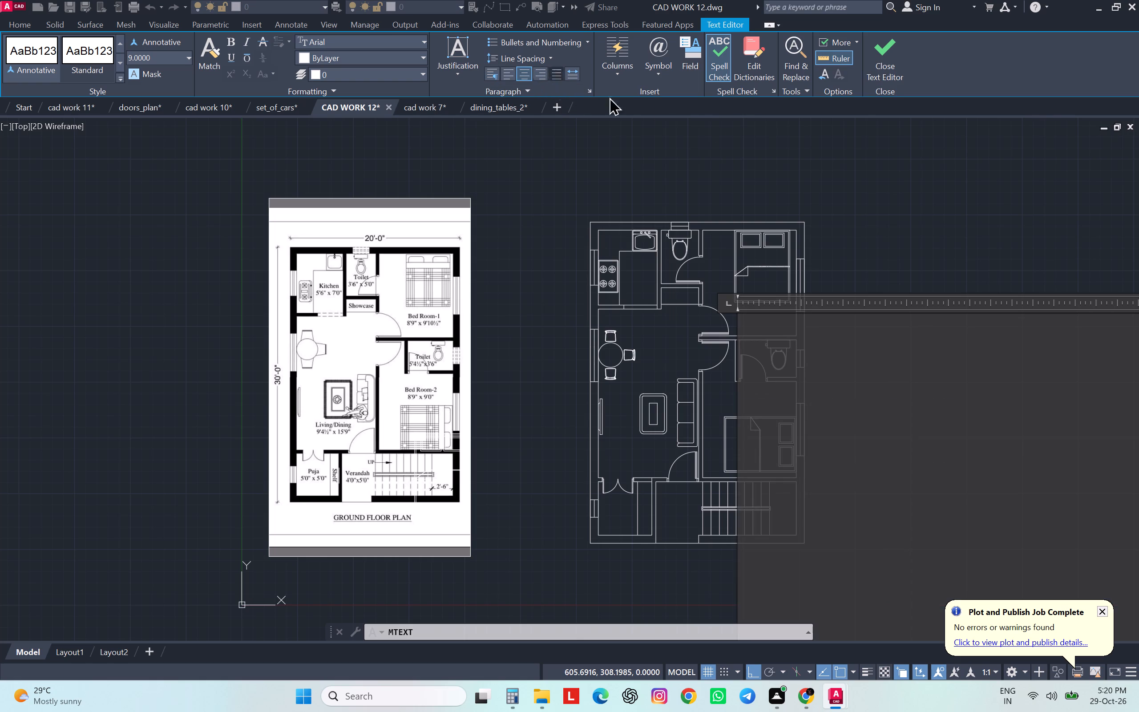
{"action": "middle_click_drag", "start_coordinate": [596, 346], "coordinate": [456, 294]}
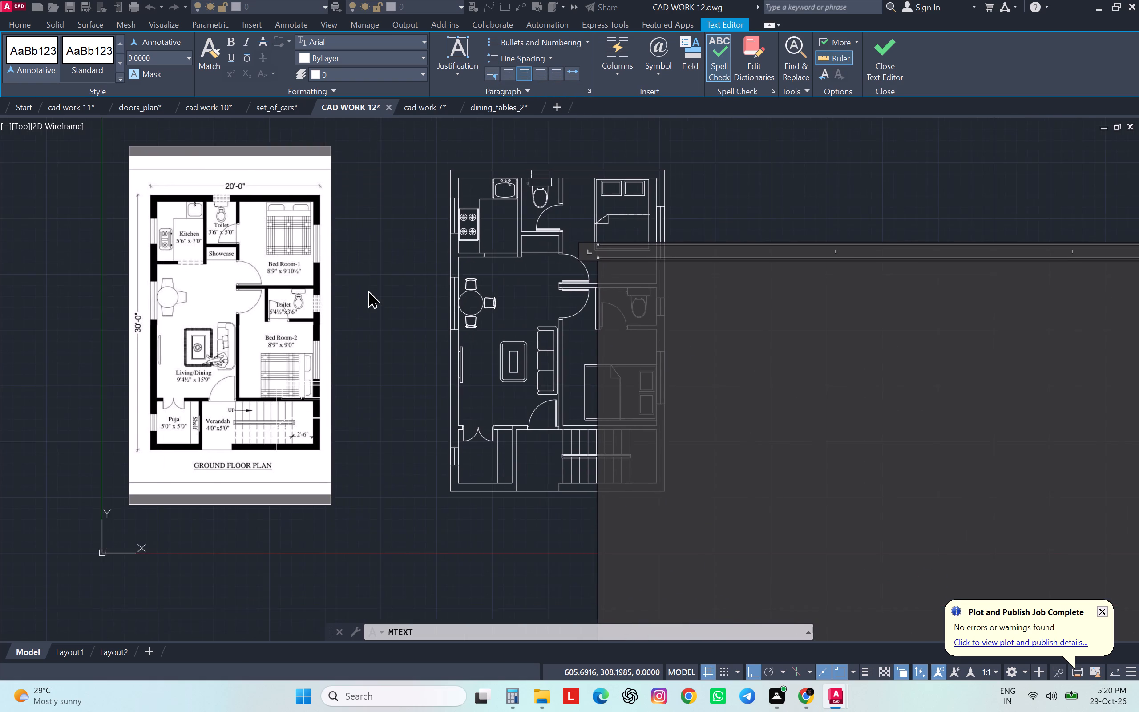
{"action": "scroll", "coordinate": [368, 290], "scroll_direction": "up", "scroll_amount": 2}
{"action": "scroll", "coordinate": [368, 290], "scroll_direction": "down", "scroll_amount": 3}
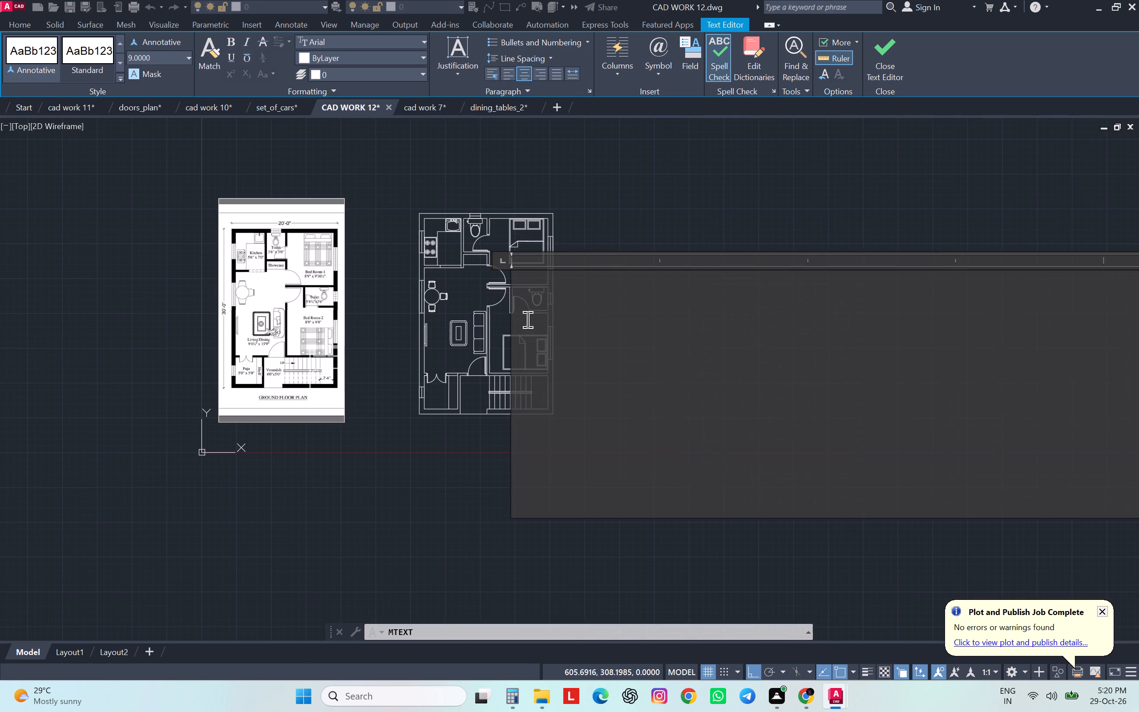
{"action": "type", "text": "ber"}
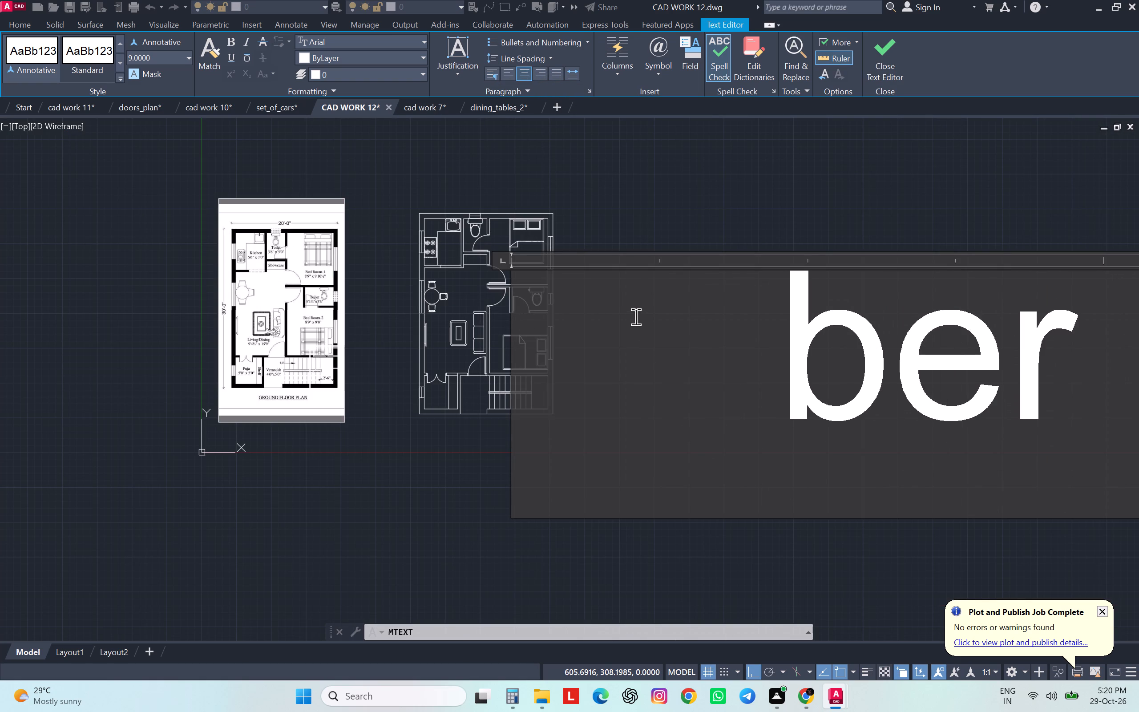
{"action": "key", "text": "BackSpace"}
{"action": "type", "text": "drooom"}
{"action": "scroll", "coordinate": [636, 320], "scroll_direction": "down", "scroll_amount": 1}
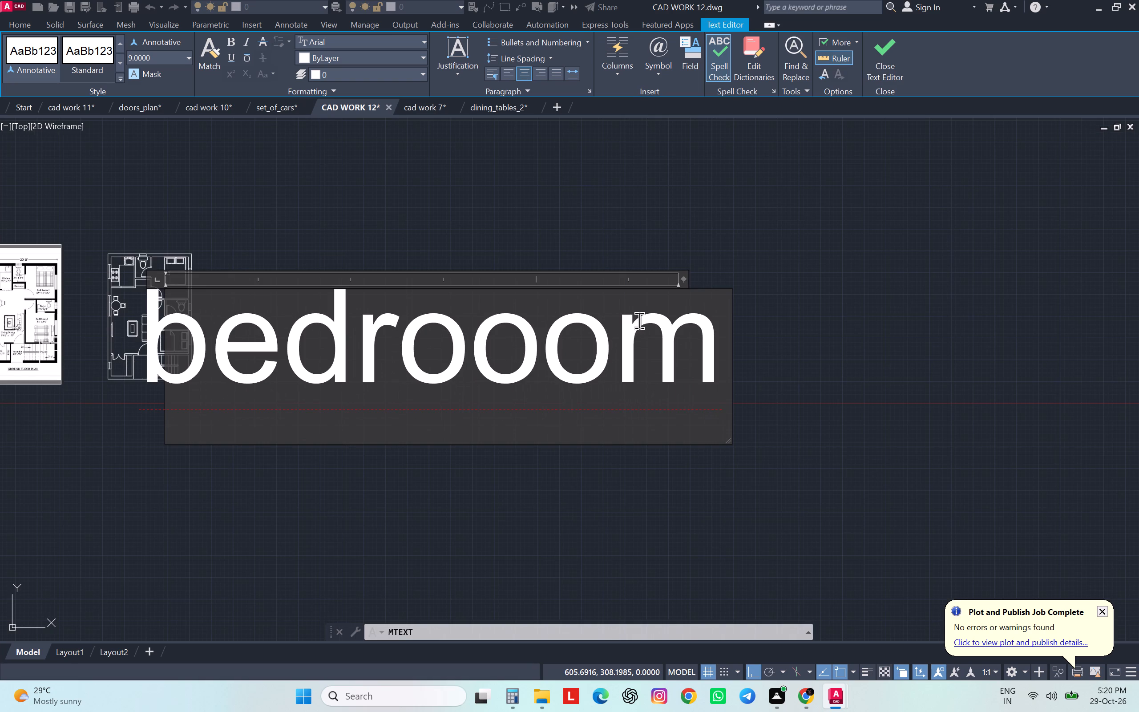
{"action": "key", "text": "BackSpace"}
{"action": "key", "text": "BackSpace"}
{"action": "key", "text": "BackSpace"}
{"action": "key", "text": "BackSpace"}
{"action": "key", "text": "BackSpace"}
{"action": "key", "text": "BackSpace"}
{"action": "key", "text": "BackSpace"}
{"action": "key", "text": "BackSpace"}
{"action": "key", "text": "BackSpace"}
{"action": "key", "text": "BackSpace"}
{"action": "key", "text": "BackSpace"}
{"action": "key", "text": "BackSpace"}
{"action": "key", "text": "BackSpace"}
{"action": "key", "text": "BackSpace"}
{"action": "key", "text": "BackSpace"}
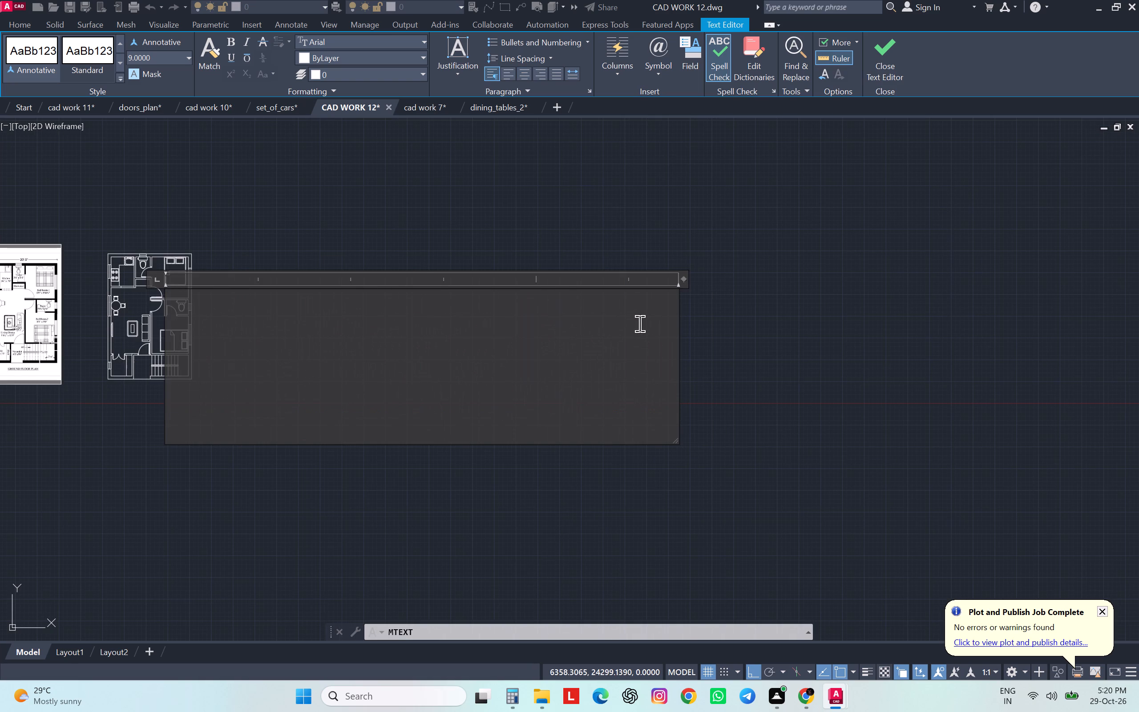
Enter BEDROOM 1 as the room label and widen the text box so it fits on one line.
{"action": "type", "text": "BEDROO"}
{"action": "key", "text": "m"}
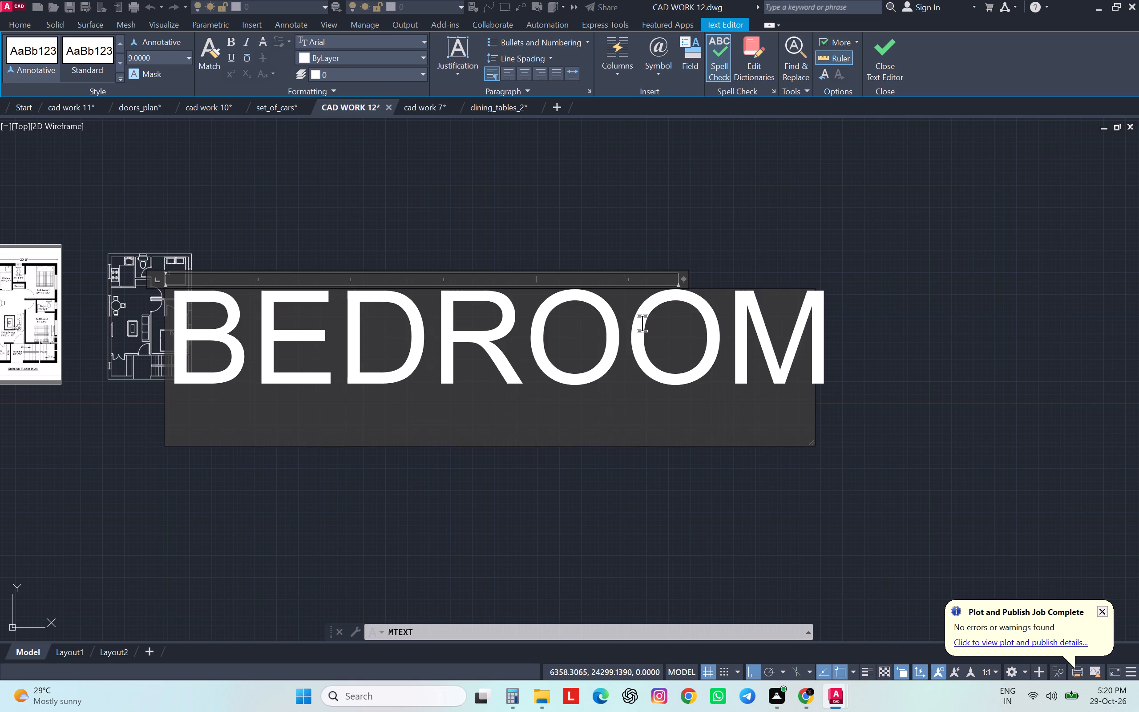
{"action": "key", "text": "space"}
{"action": "key", "text": "1"}
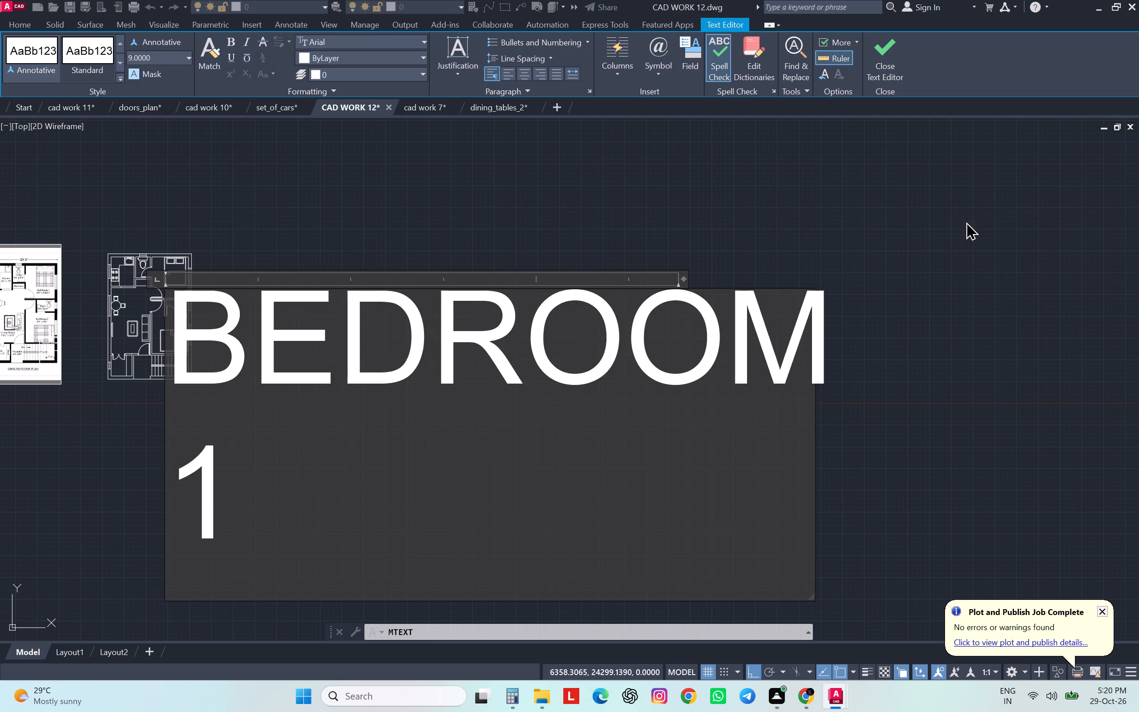
{"action": "left_click_drag", "start_coordinate": [683, 278], "coordinate": [777, 265]}
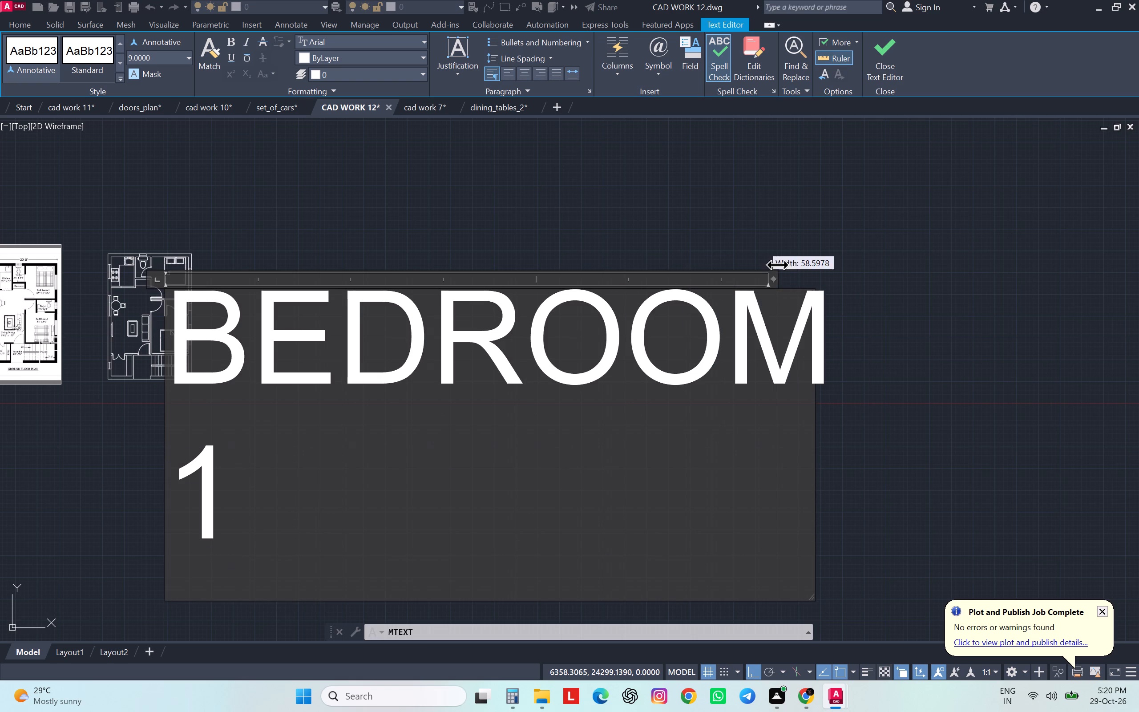
{"action": "left_click_drag", "start_coordinate": [777, 265], "coordinate": [975, 259]}
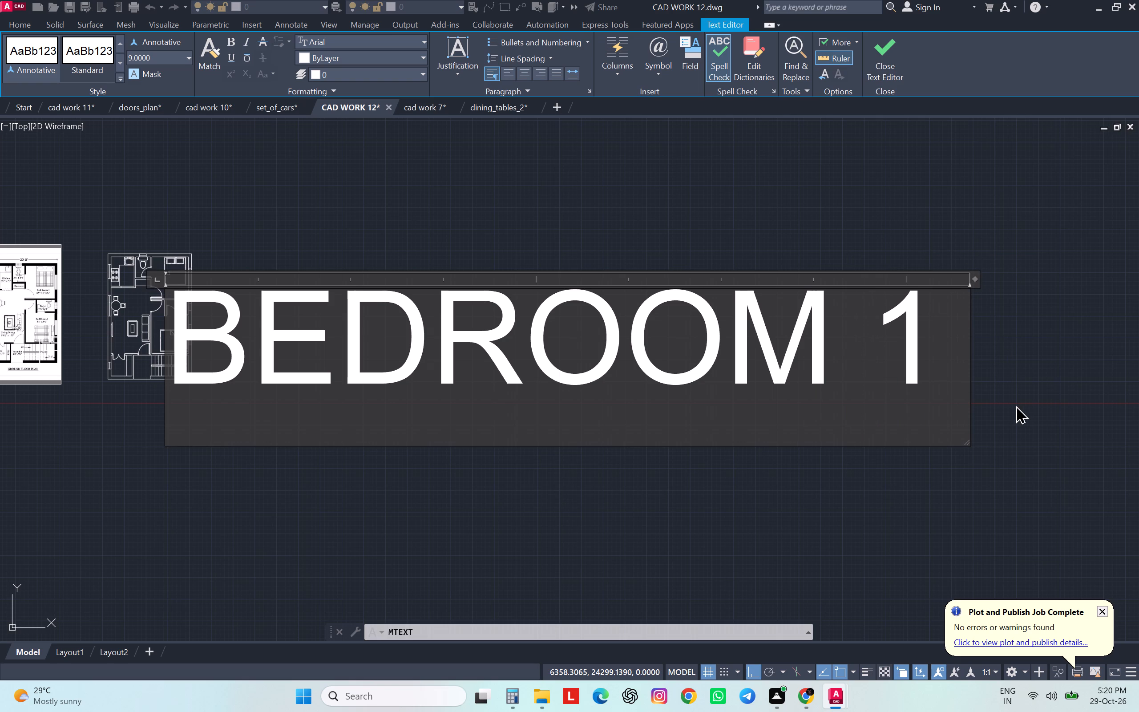
Add a centred second line to the bedroom label with the room size 8'9"X9'10.5".
{"action": "key", "text": "Return"}
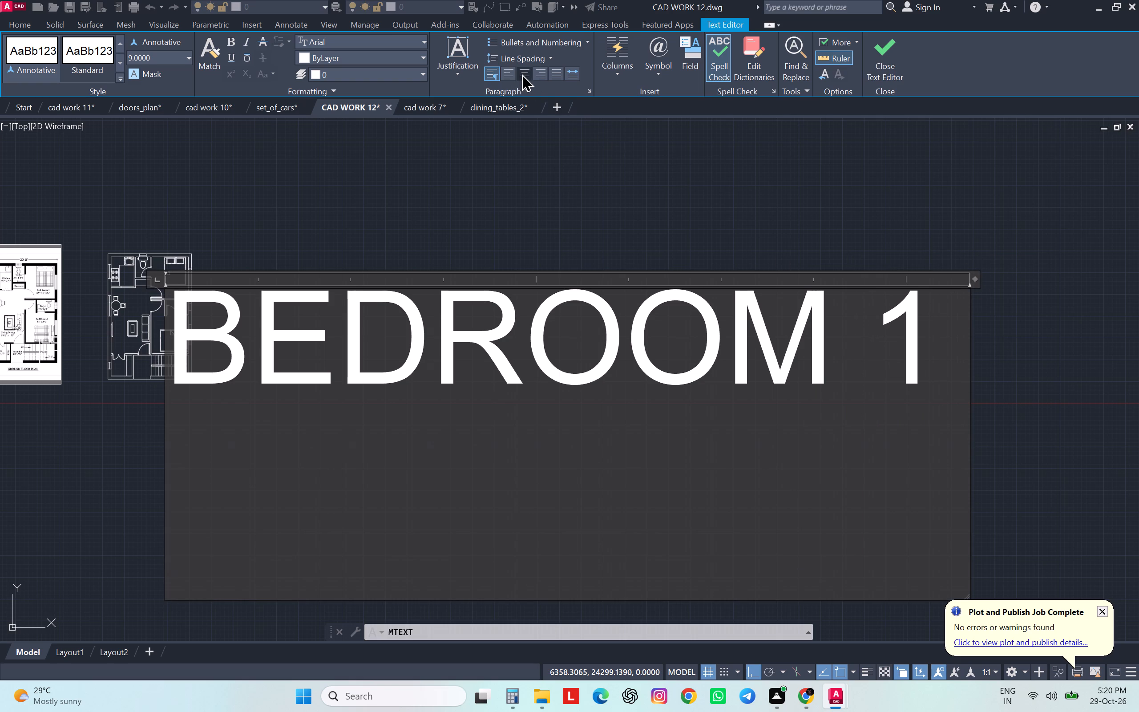
{"action": "left_click", "coordinate": [521, 73]}
{"action": "left_click_drag", "start_coordinate": [936, 319], "coordinate": [341, 446]}
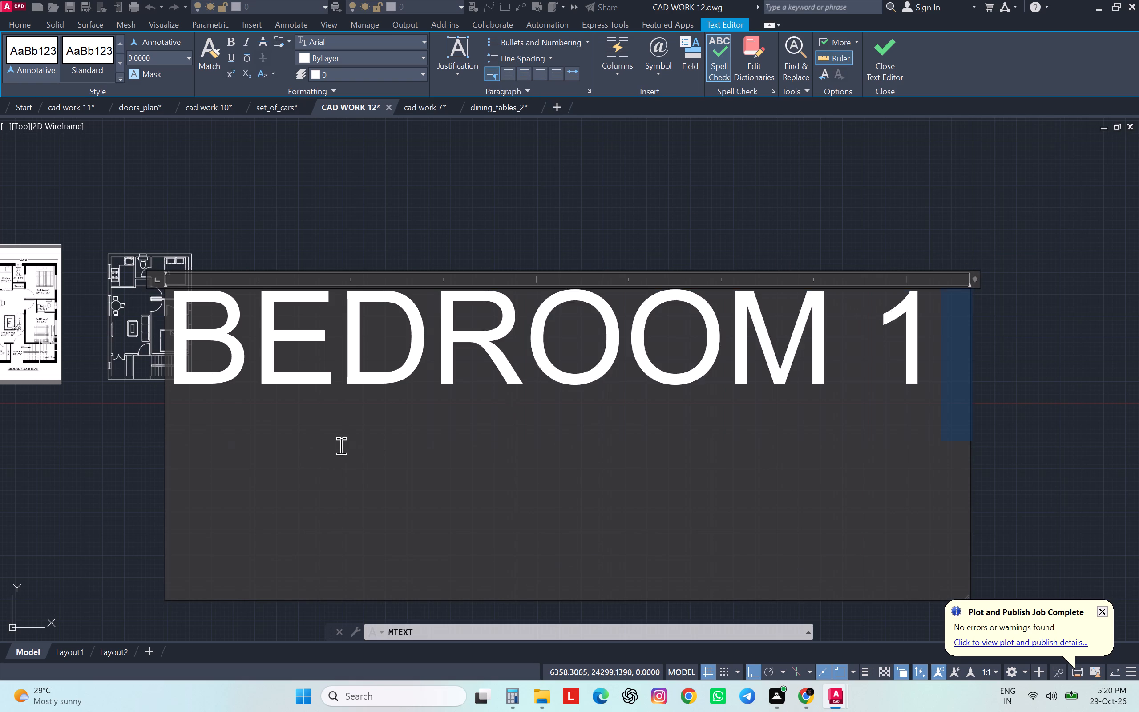
{"action": "left_click_drag", "start_coordinate": [341, 446], "coordinate": [282, 421]}
{"action": "left_click", "coordinate": [463, 469]}
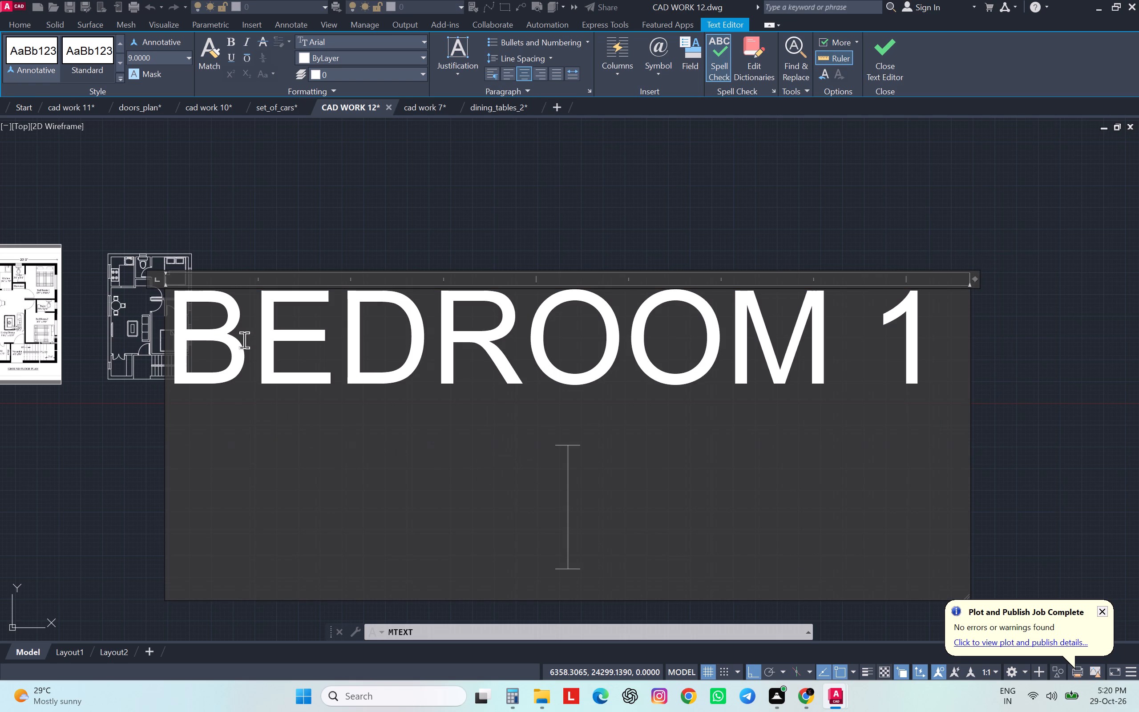
{"action": "scroll", "coordinate": [25, 279], "scroll_direction": "up", "scroll_amount": 7}
{"action": "scroll", "coordinate": [26, 279], "scroll_direction": "down", "scroll_amount": 2}
{"action": "scroll", "coordinate": [26, 279], "scroll_direction": "up", "scroll_amount": 1}
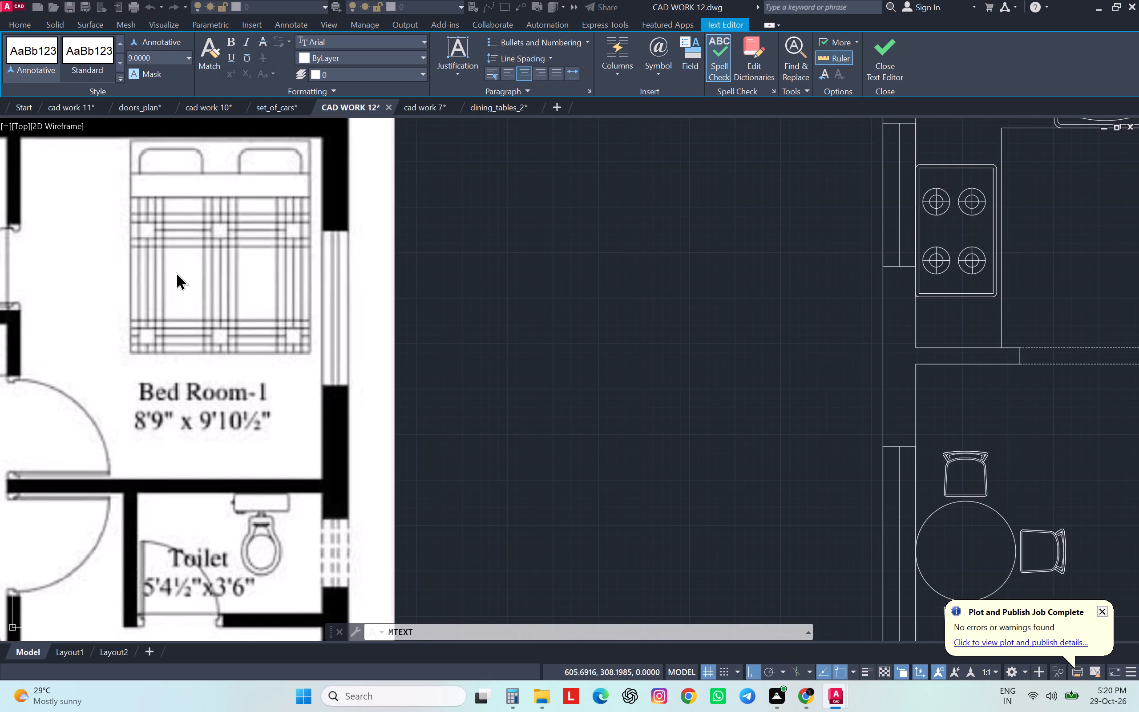
{"action": "scroll", "coordinate": [176, 272], "scroll_direction": "down", "scroll_amount": 4}
{"action": "middle_click_drag", "start_coordinate": [480, 355], "coordinate": [318, 263]}
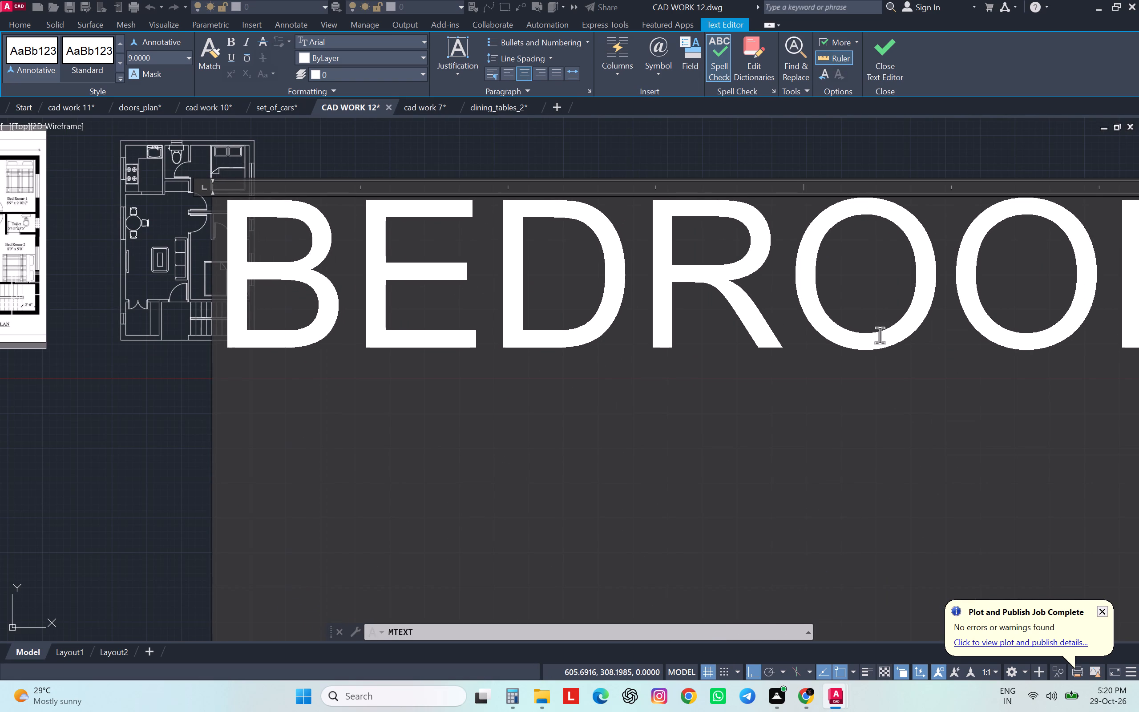
{"action": "type", "text": "8'"}
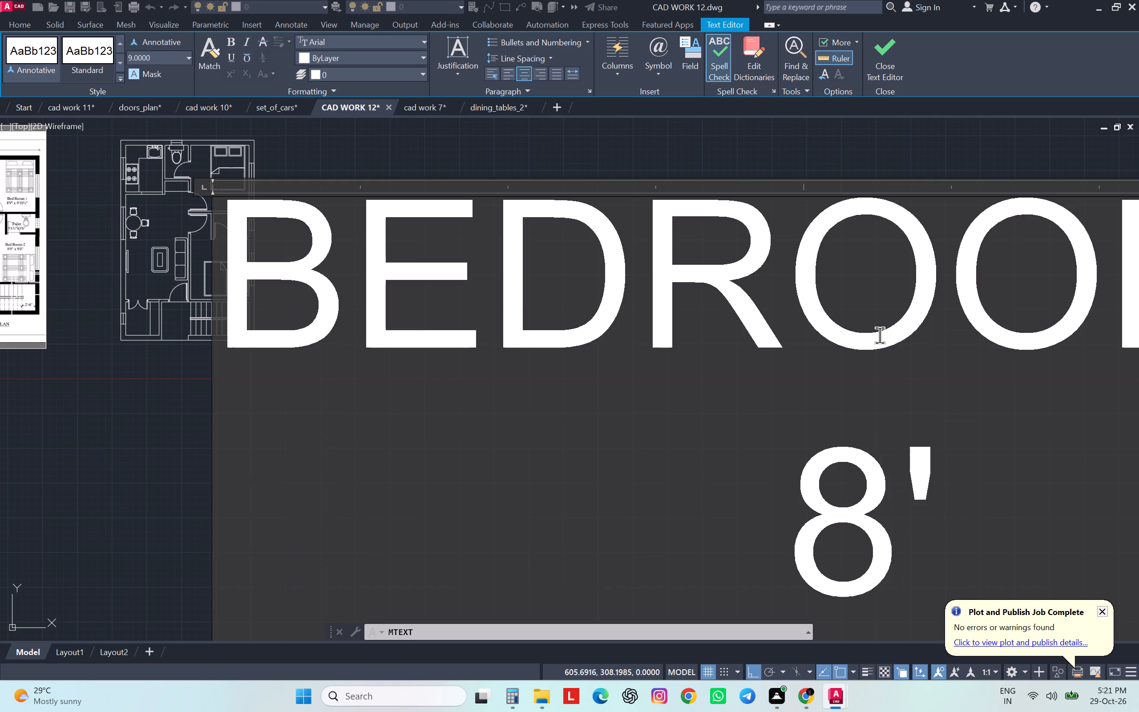
{"action": "type", "text": "9\""}
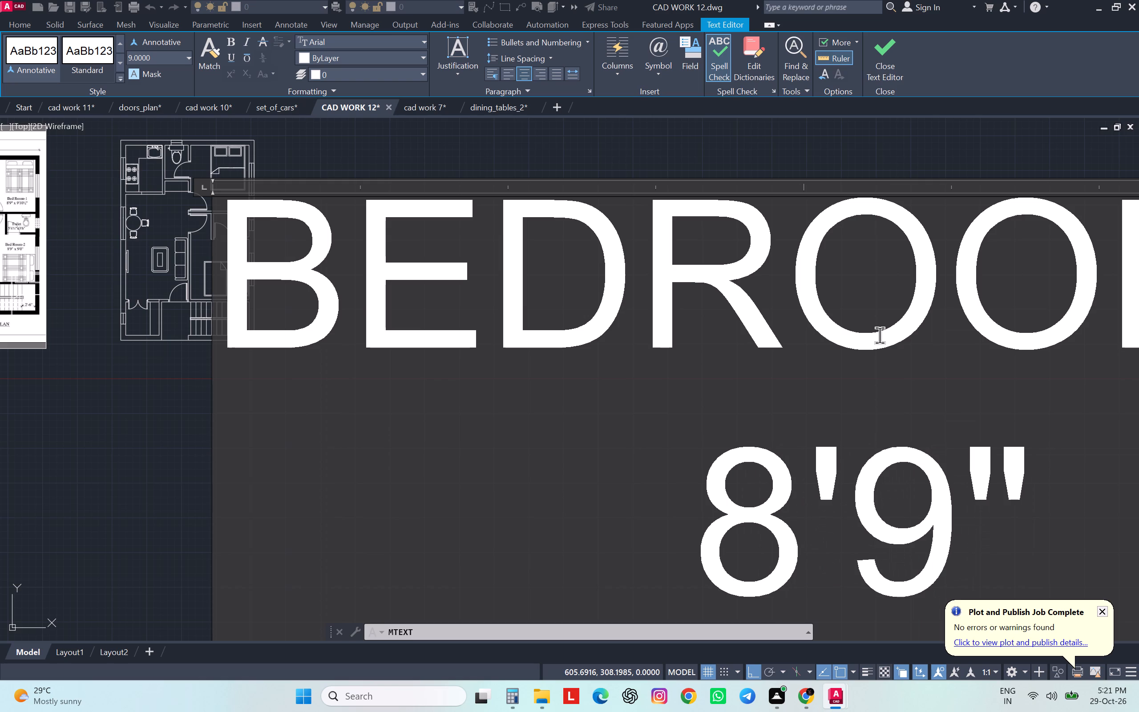
{"action": "key", "text": "x"}
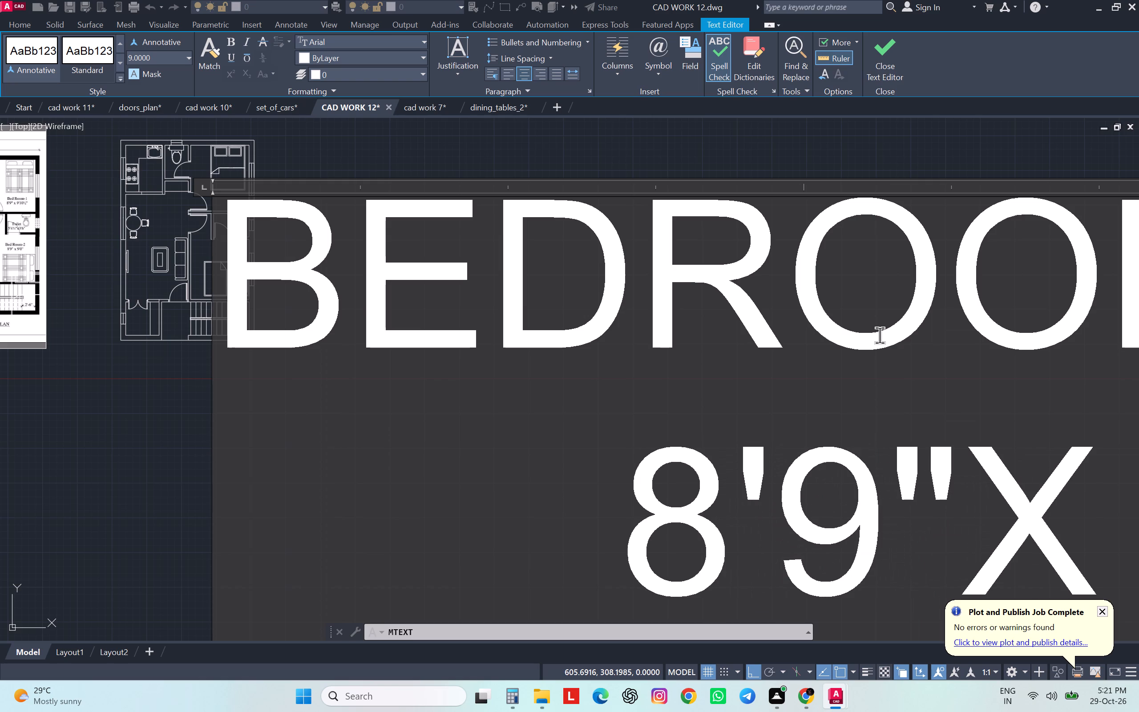
{"action": "key", "text": "9"}
{"action": "key", "text": "apostrophe"}
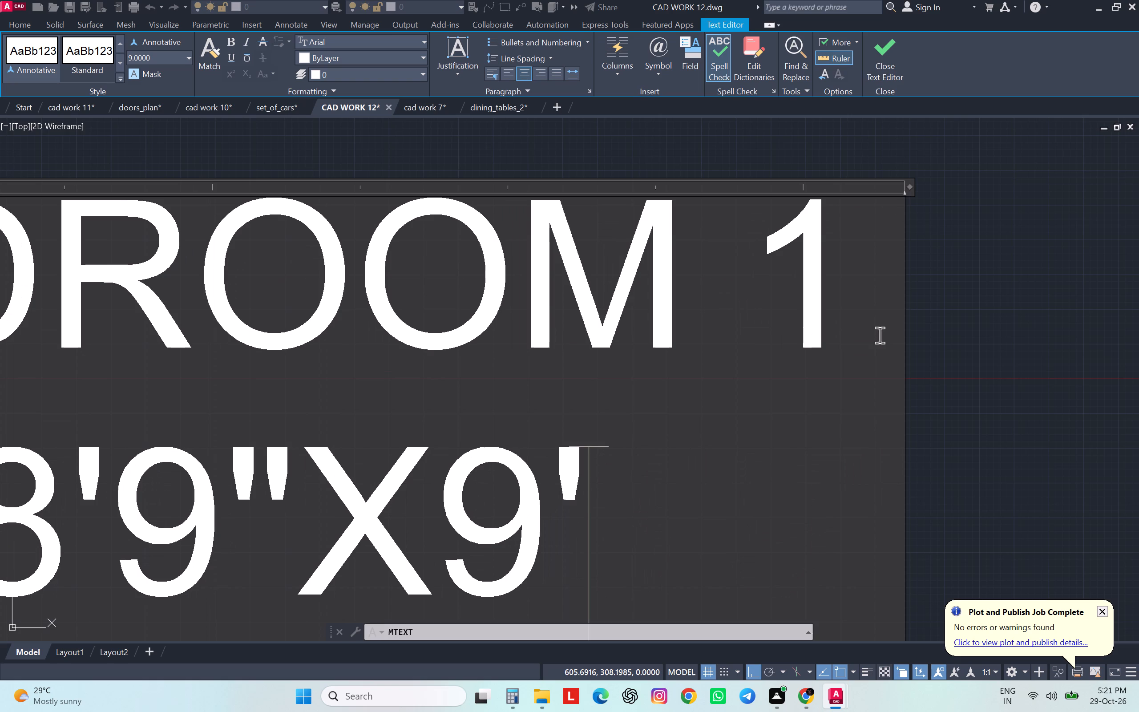
{"action": "key", "text": "End"}
{"action": "type", "text": "10"}
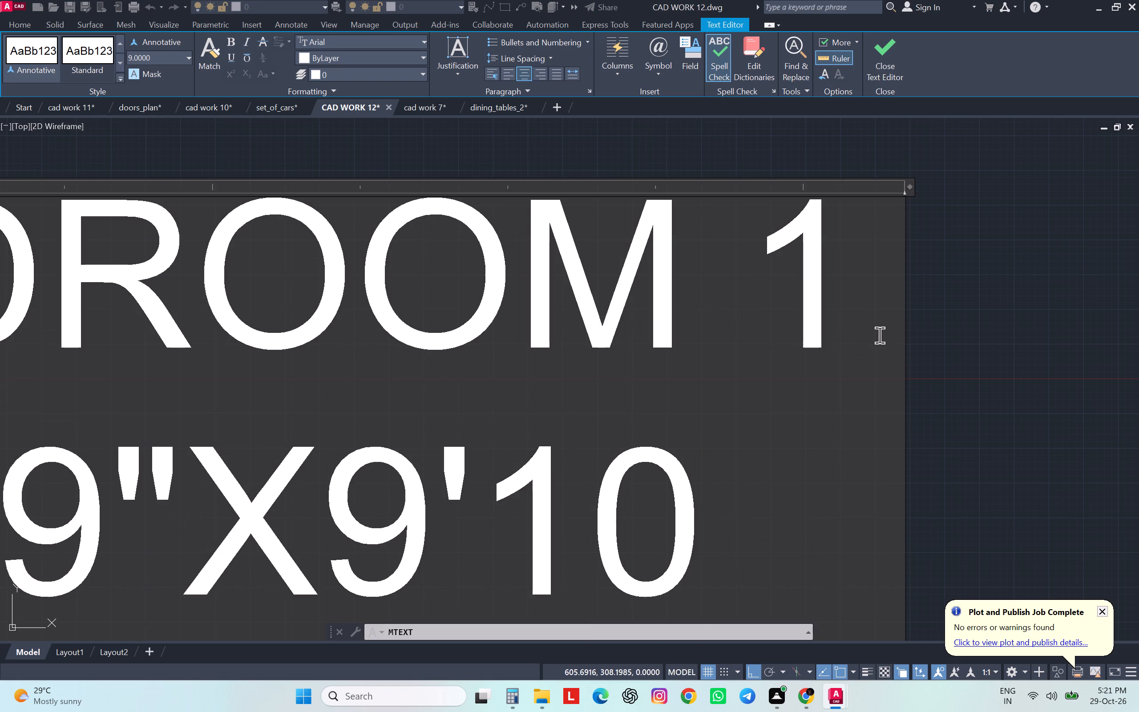
{"action": "key", "text": "period"}
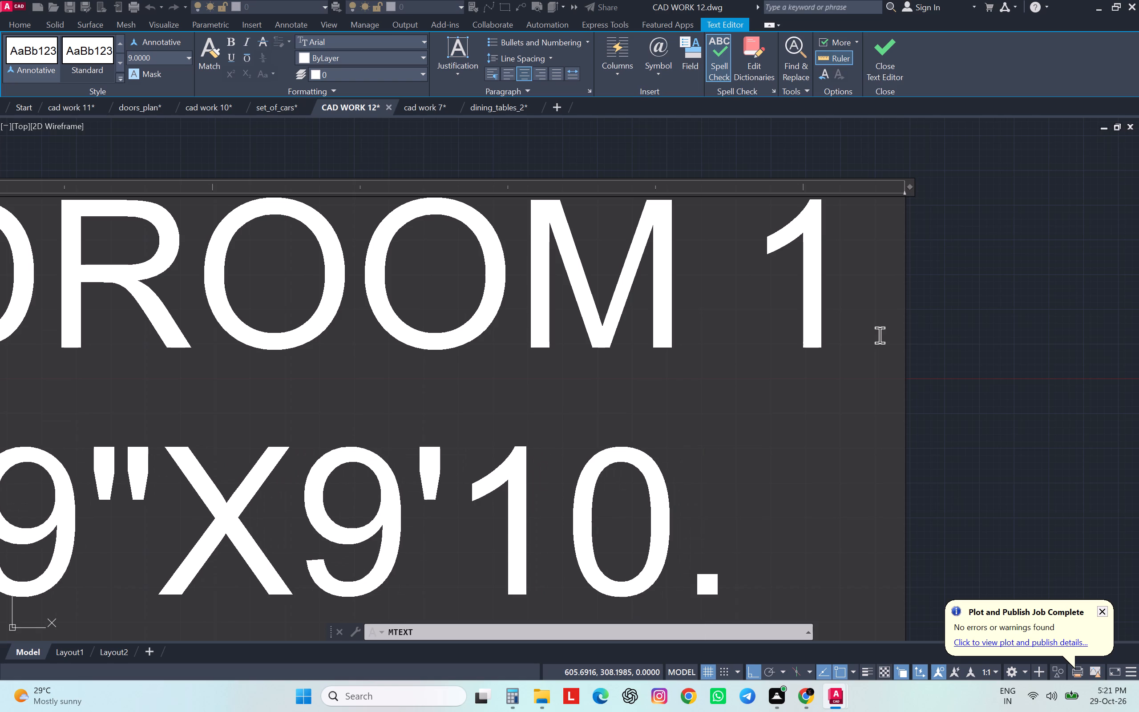
{"action": "key", "text": "5"}
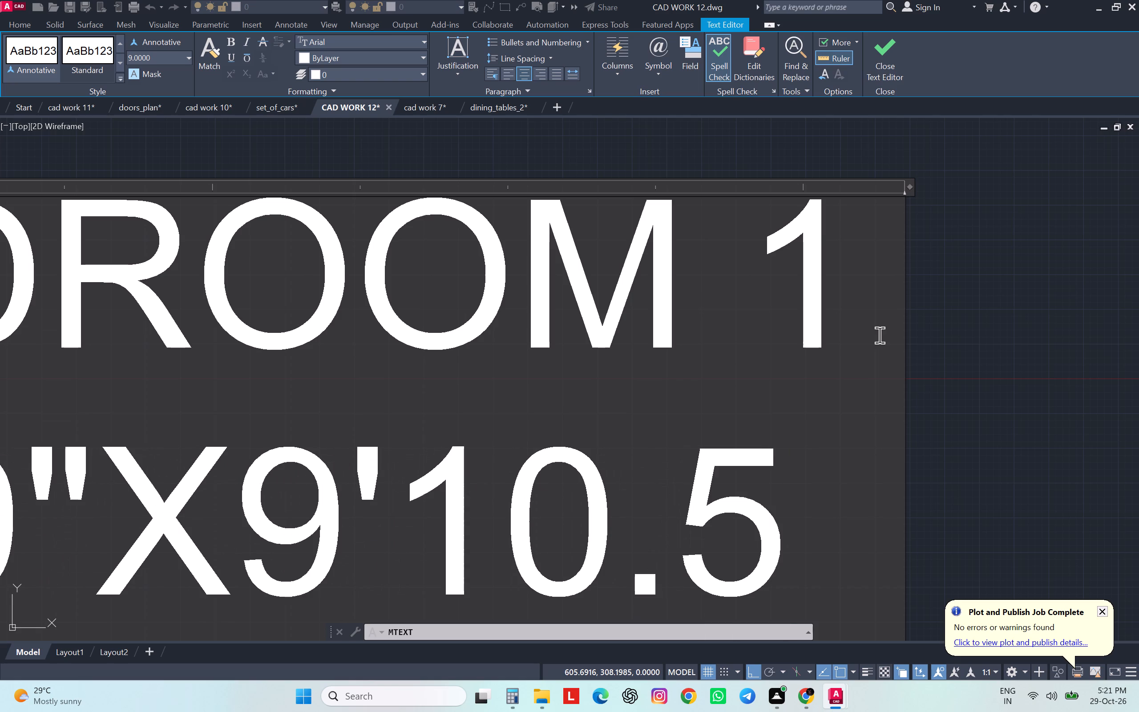
{"action": "key", "text": "shift+quotedbl"}
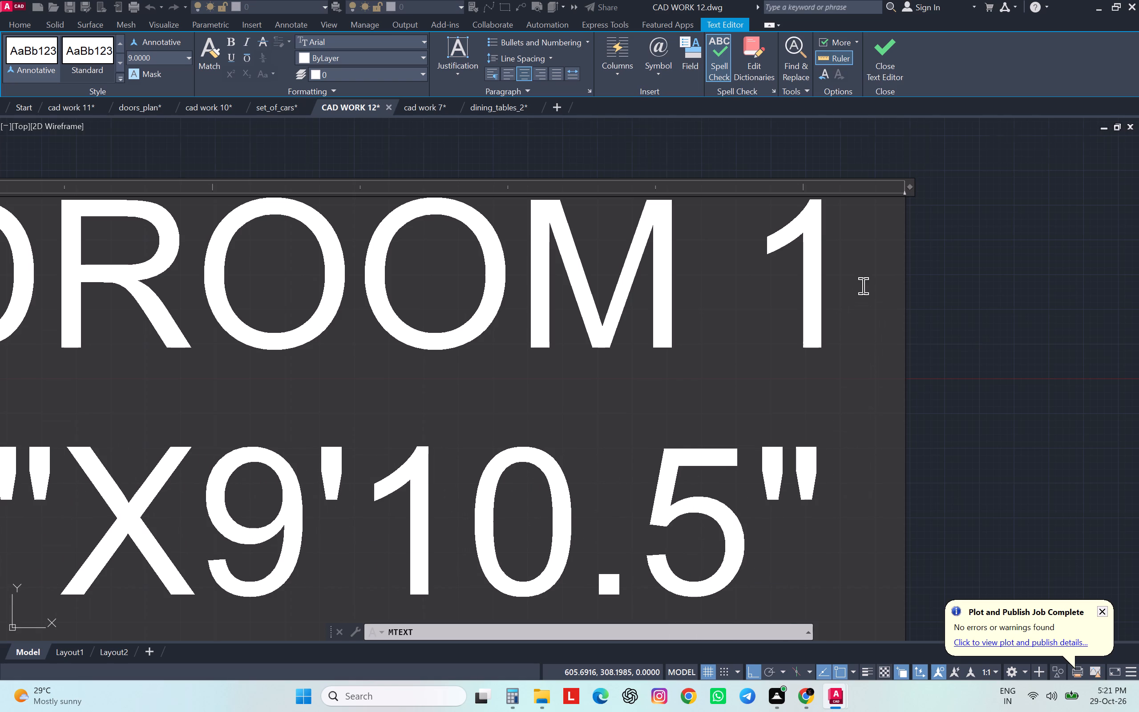
Centre both lines of the BEDROOM 1 label and finish the text.
{"action": "scroll", "coordinate": [863, 286], "scroll_direction": "down", "scroll_amount": 2}
{"action": "left_click_drag", "start_coordinate": [852, 357], "coordinate": [398, 314]}
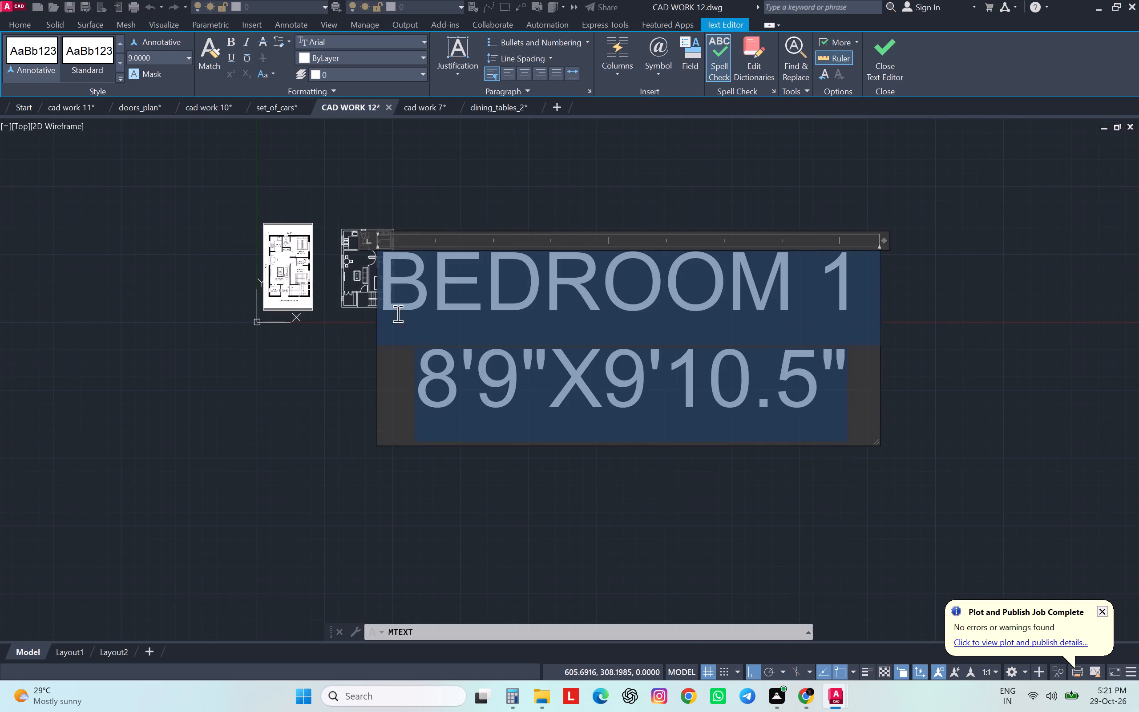
{"action": "left_click_drag", "start_coordinate": [398, 314], "coordinate": [390, 293]}
{"action": "left_click", "coordinate": [521, 77]}
{"action": "left_click", "coordinate": [613, 483]}
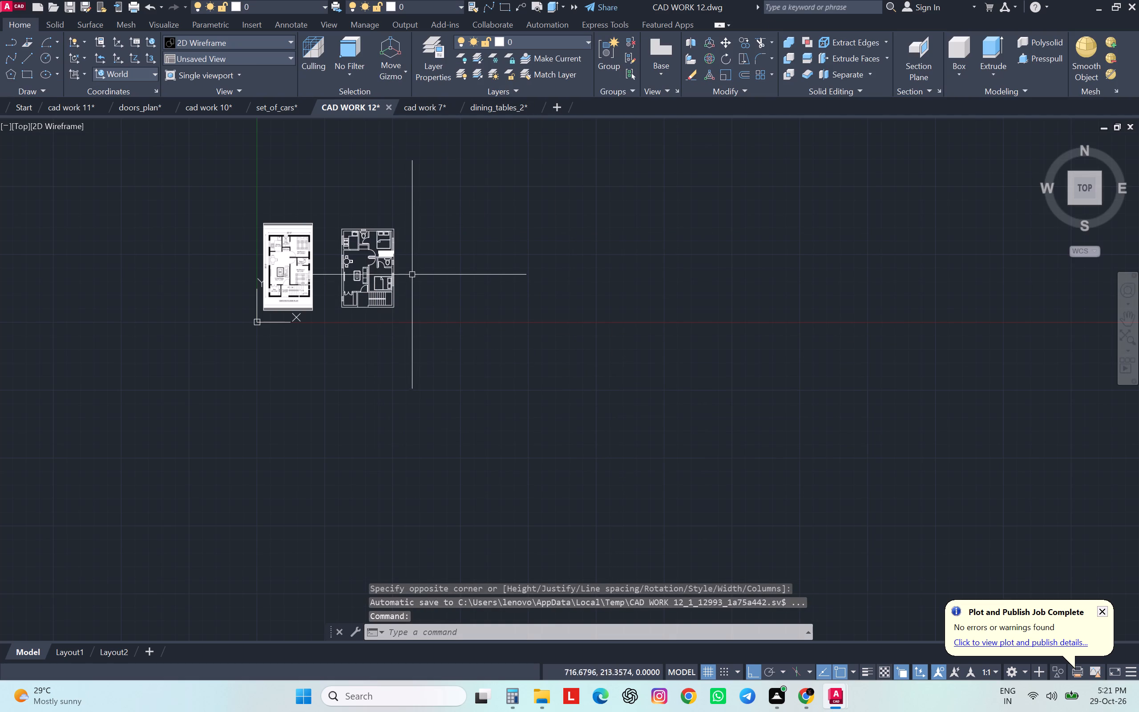
Set the text height of both lines of the BEDROOM 1 label to 6 and finish the edit.
{"action": "scroll", "coordinate": [402, 251], "scroll_direction": "up", "scroll_amount": 3}
{"action": "left_click", "coordinate": [319, 261]}
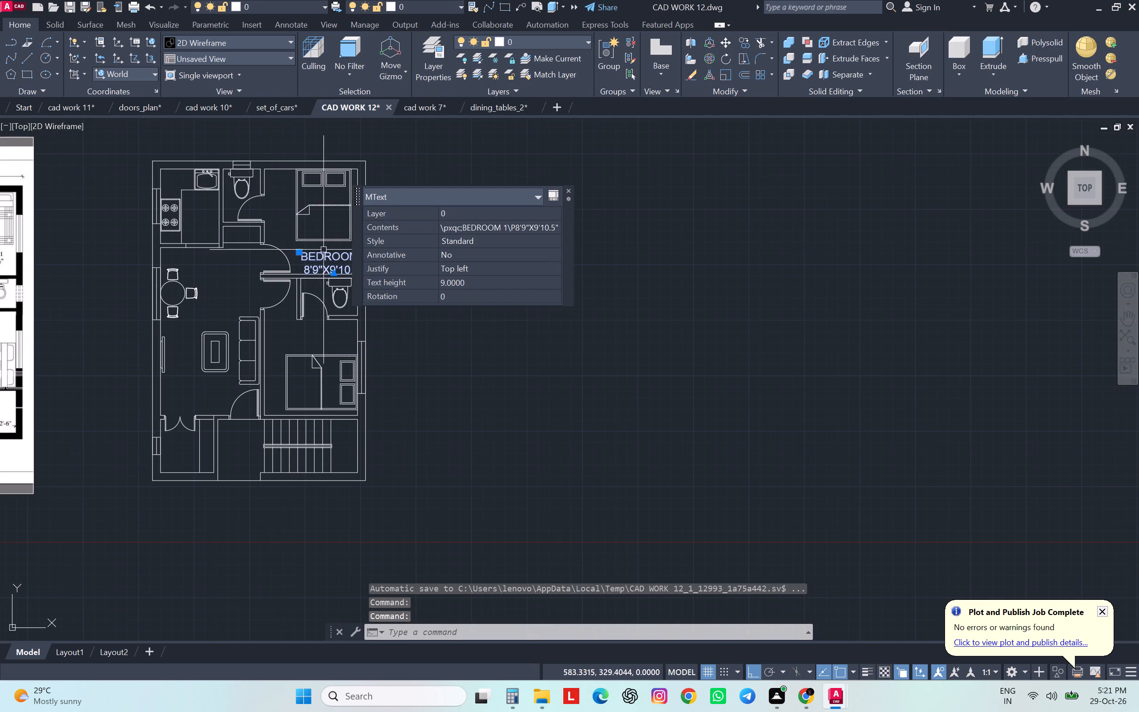
{"action": "double_click", "coordinate": [326, 251]}
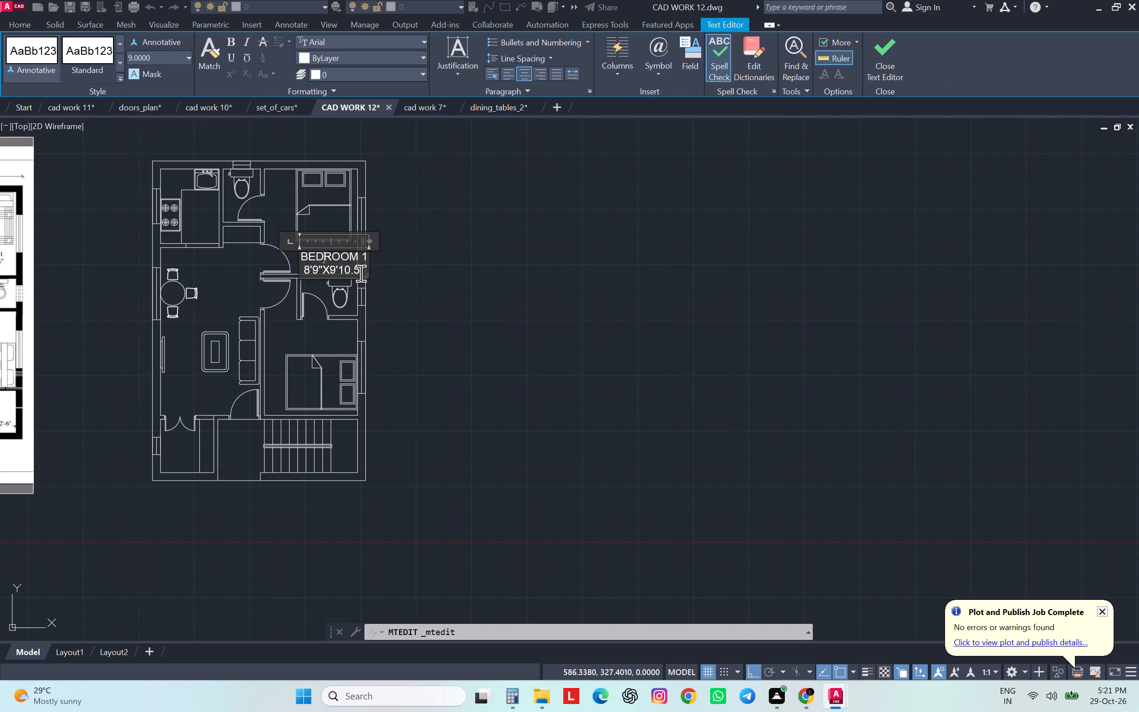
{"action": "scroll", "coordinate": [358, 272], "scroll_direction": "up", "scroll_amount": 3}
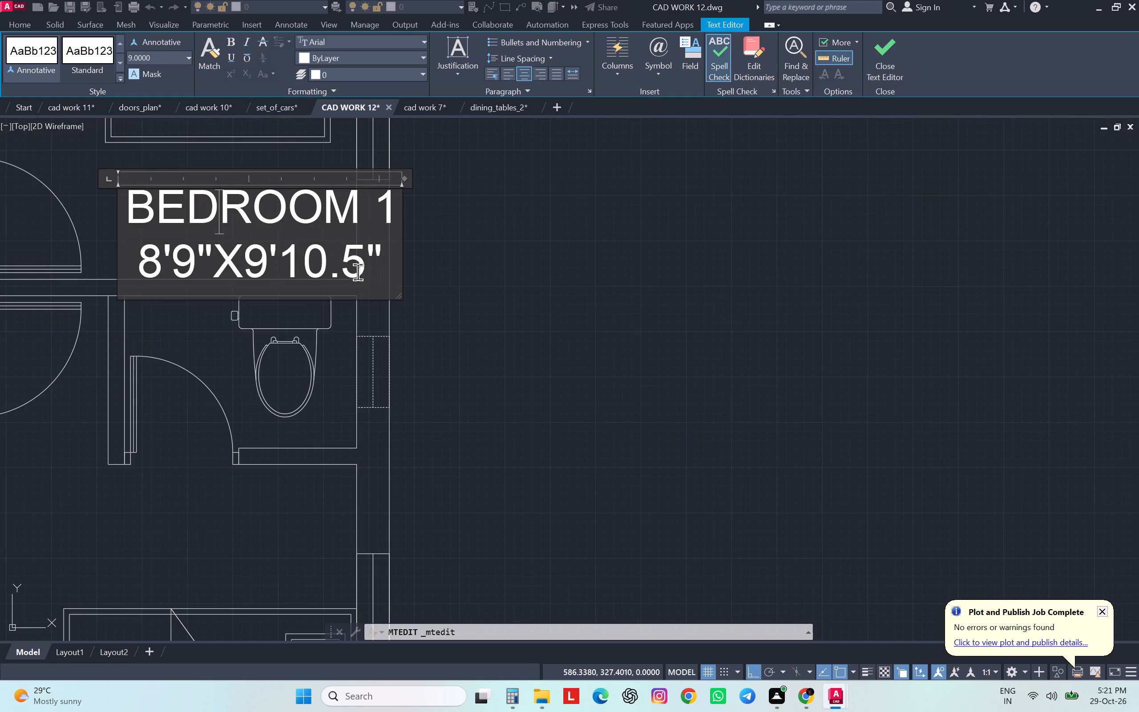
{"action": "left_click_drag", "start_coordinate": [387, 250], "coordinate": [130, 215]}
{"action": "left_click", "coordinate": [187, 55]}
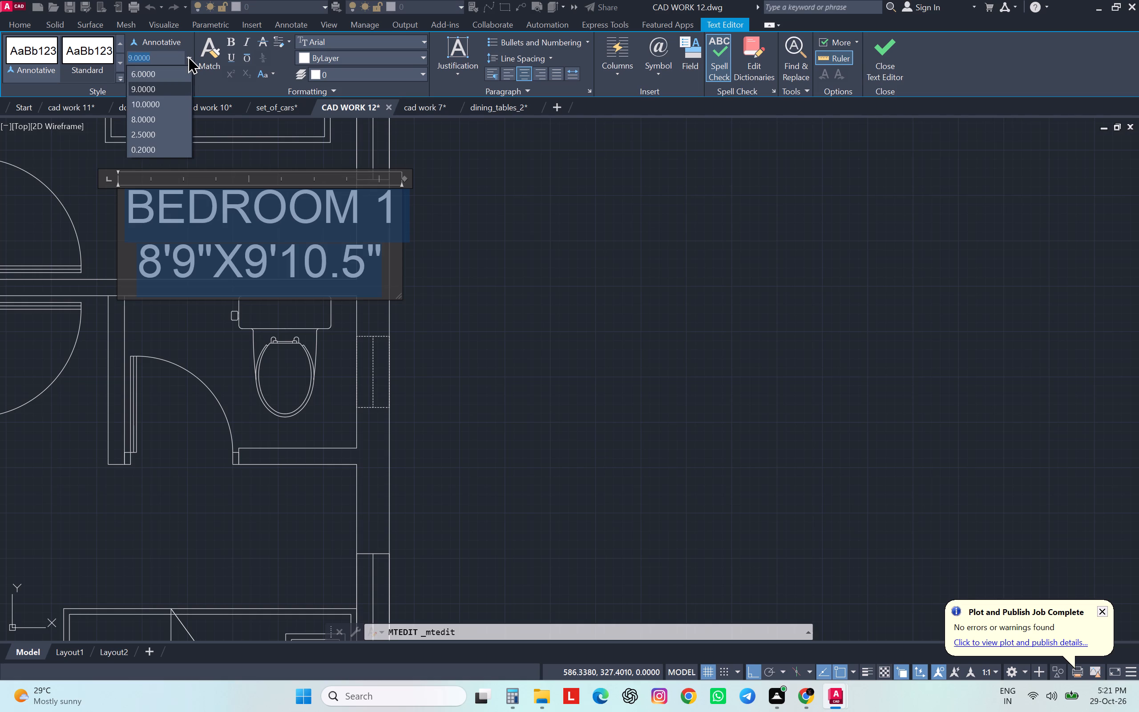
{"action": "left_click", "coordinate": [146, 69]}
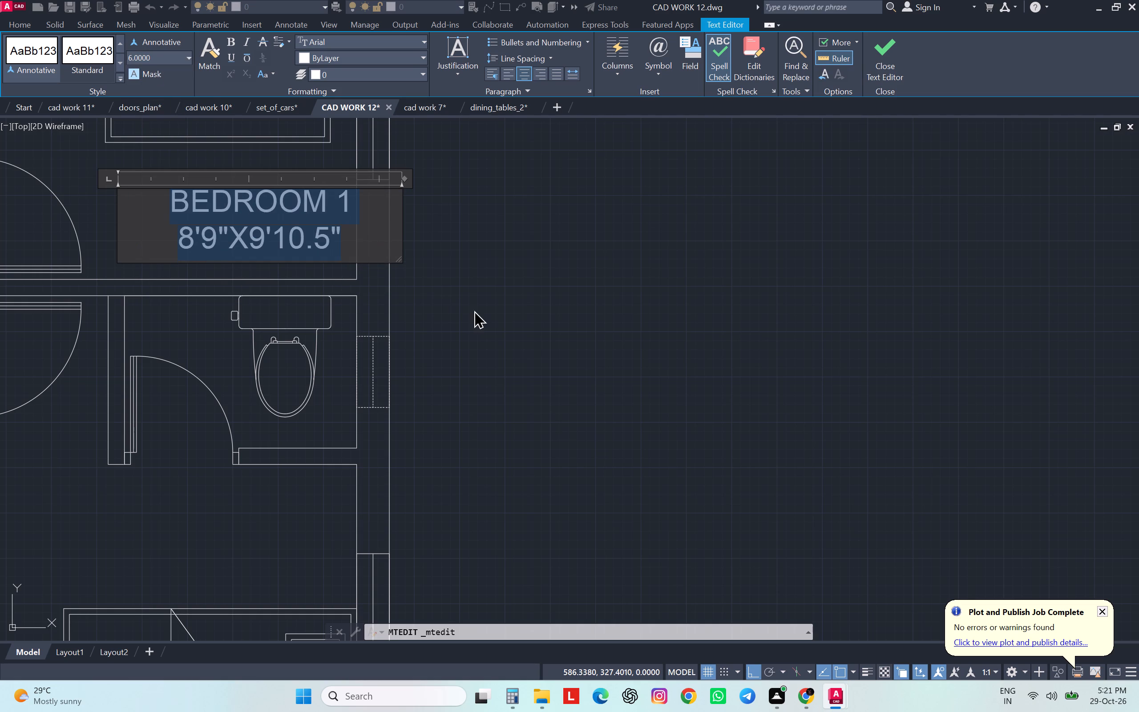
{"action": "left_click", "coordinate": [474, 310]}
Copy the BEDROOM 1 label freely, with ortho off, into the kitchen and the lower bedroom above its bed.
{"action": "middle_click_drag", "start_coordinate": [300, 246], "coordinate": [738, 361]}
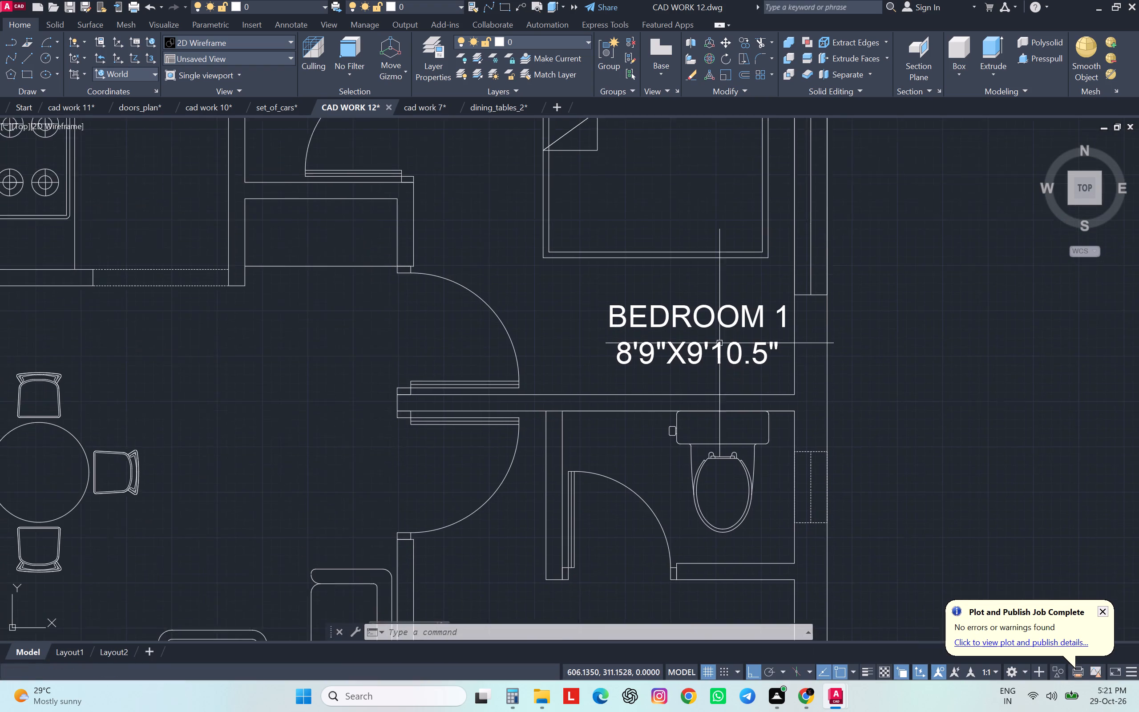
{"action": "scroll", "coordinate": [719, 343], "scroll_direction": "up", "scroll_amount": 1}
{"action": "scroll", "coordinate": [719, 343], "scroll_direction": "down", "scroll_amount": 2}
{"action": "left_click", "coordinate": [699, 320]}
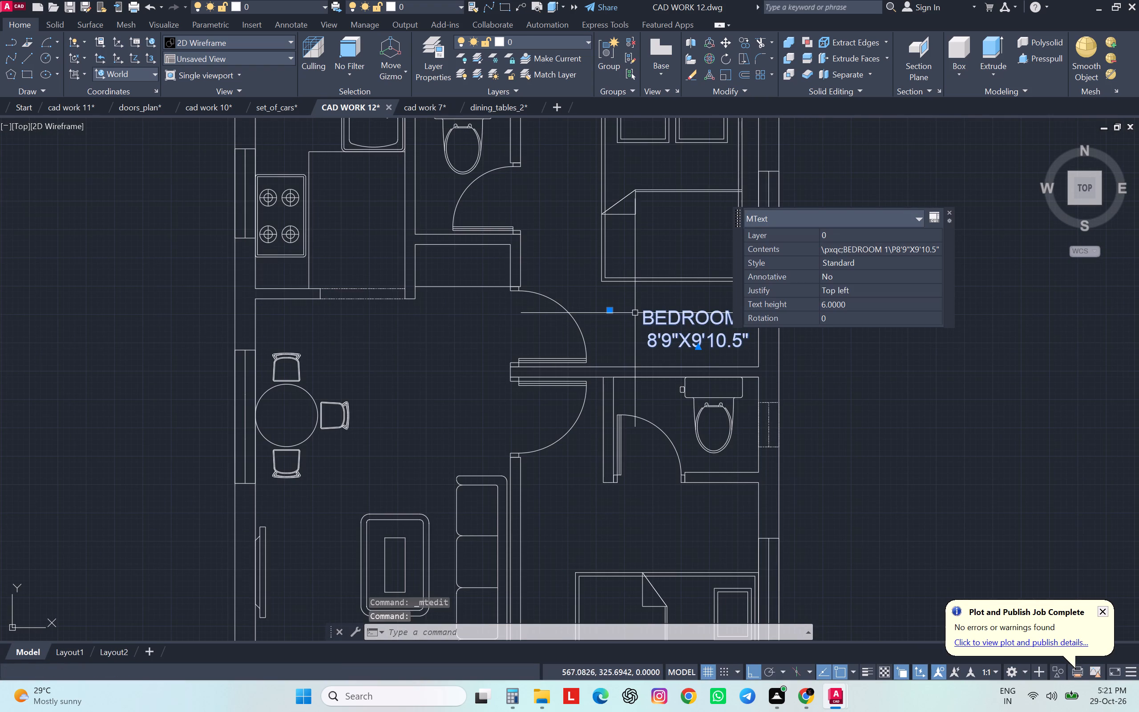
{"action": "type", "text": "CO"}
{"action": "key", "text": "Return"}
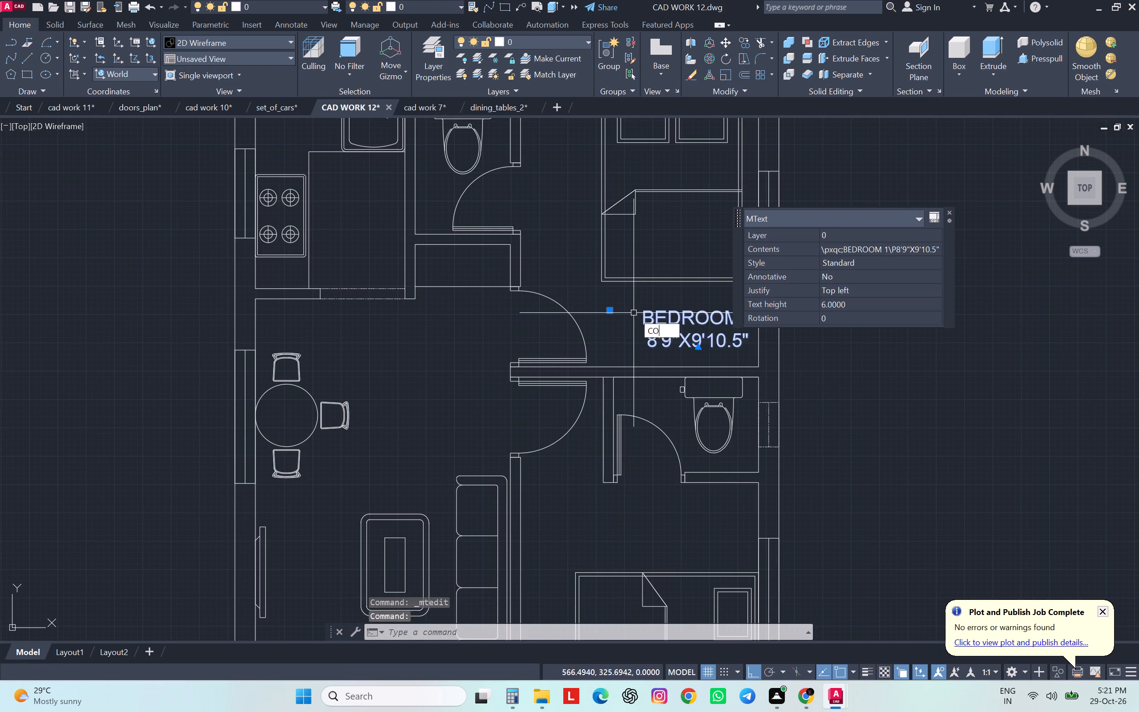
{"action": "left_click", "coordinate": [689, 337]}
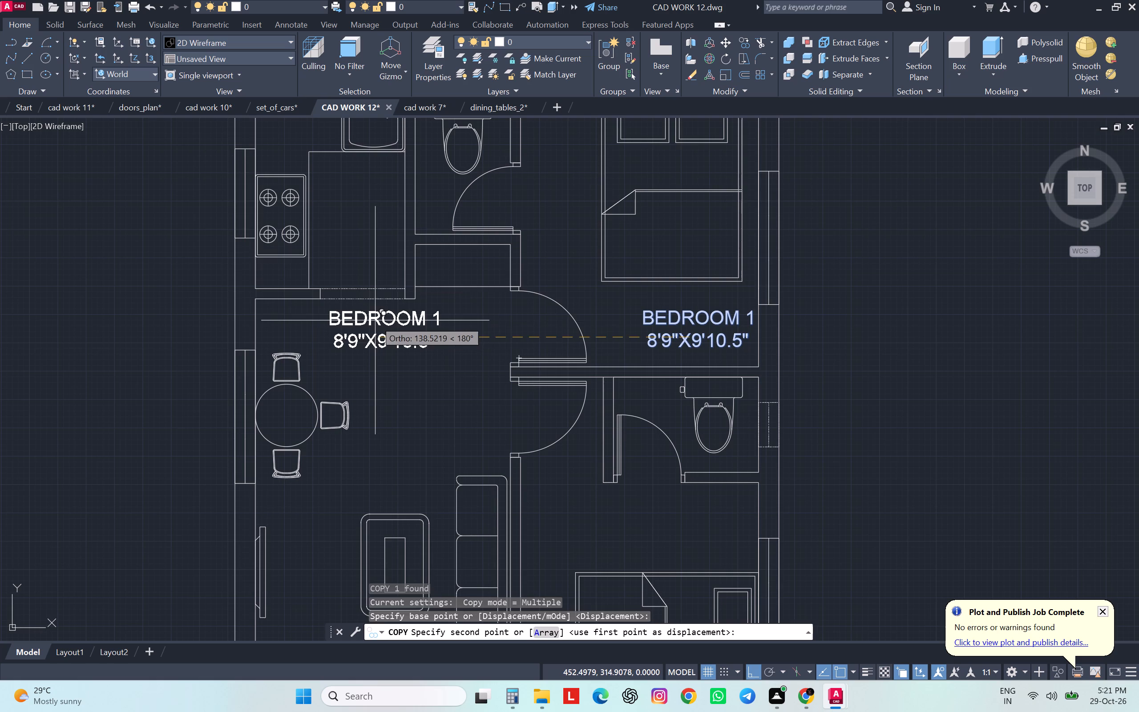
{"action": "key", "text": "F8"}
{"action": "left_click", "coordinate": [344, 239]}
{"action": "scroll", "coordinate": [352, 209], "scroll_direction": "down", "scroll_amount": 2}
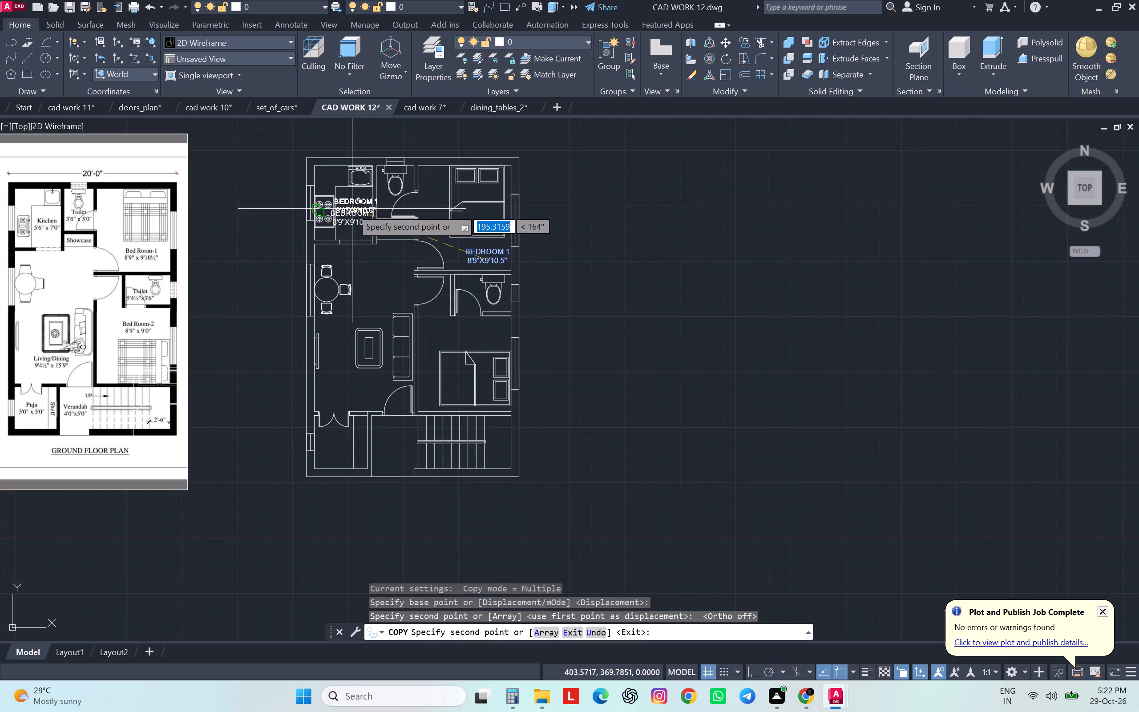
{"action": "left_click", "coordinate": [468, 345]}
Place further copies of the label in the lower toilet, verandah, puja room, living/dining area and upper toilet, and end the copying.
{"action": "left_click", "coordinate": [473, 298]}
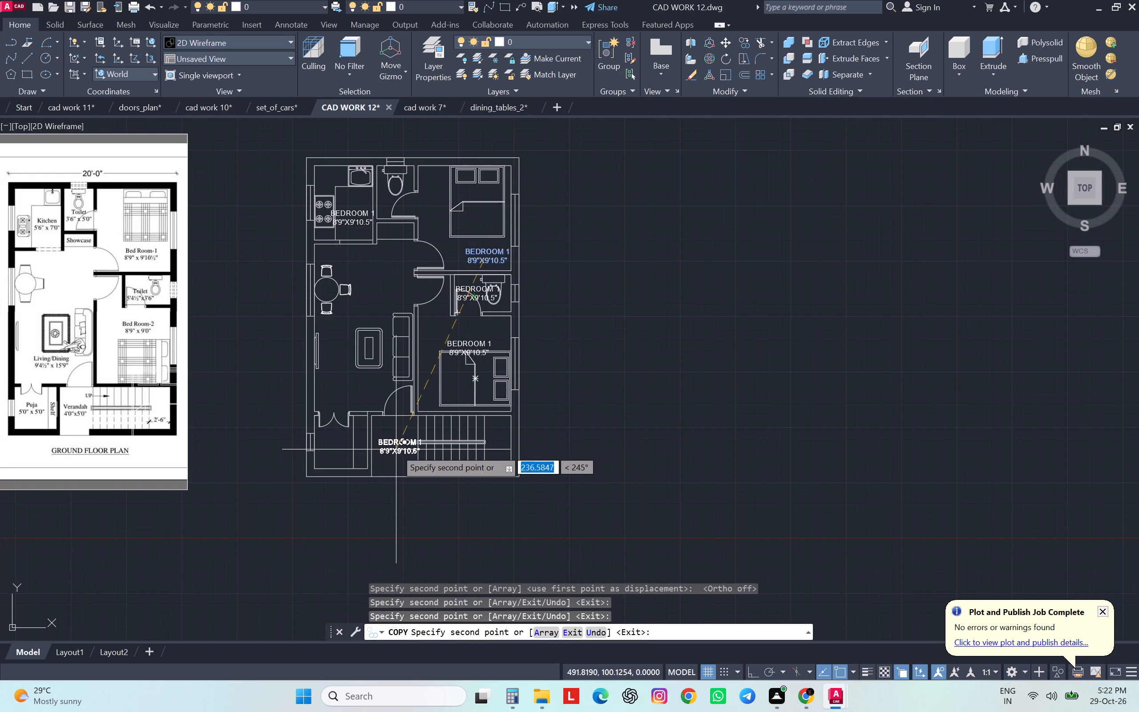
{"action": "left_click", "coordinate": [396, 449]}
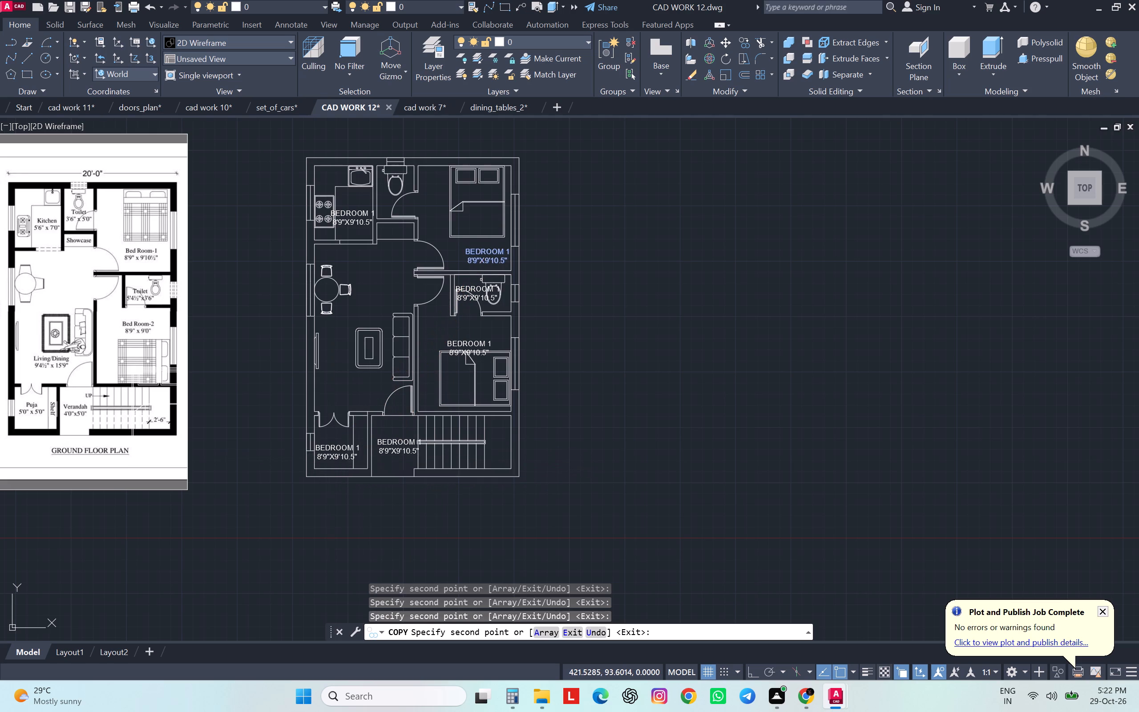
{"action": "left_click", "coordinate": [334, 455]}
{"action": "left_click", "coordinate": [360, 391]}
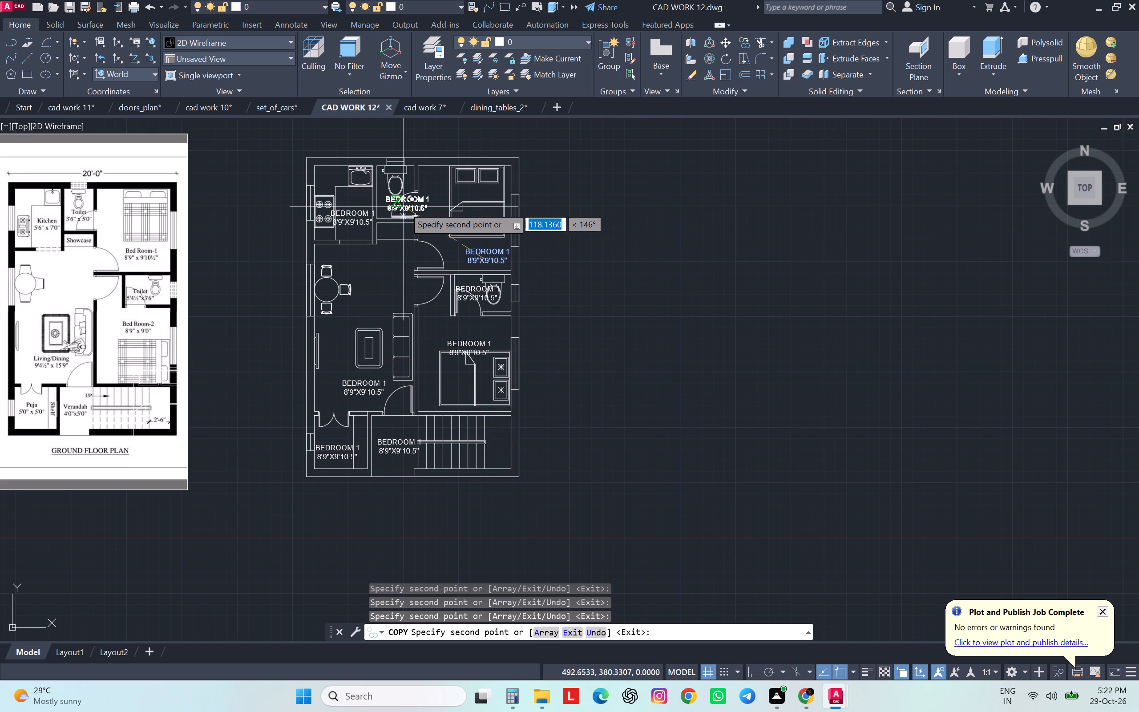
{"action": "left_click", "coordinate": [404, 206]}
{"action": "key", "text": "Escape"}
{"action": "key", "text": "Escape"}
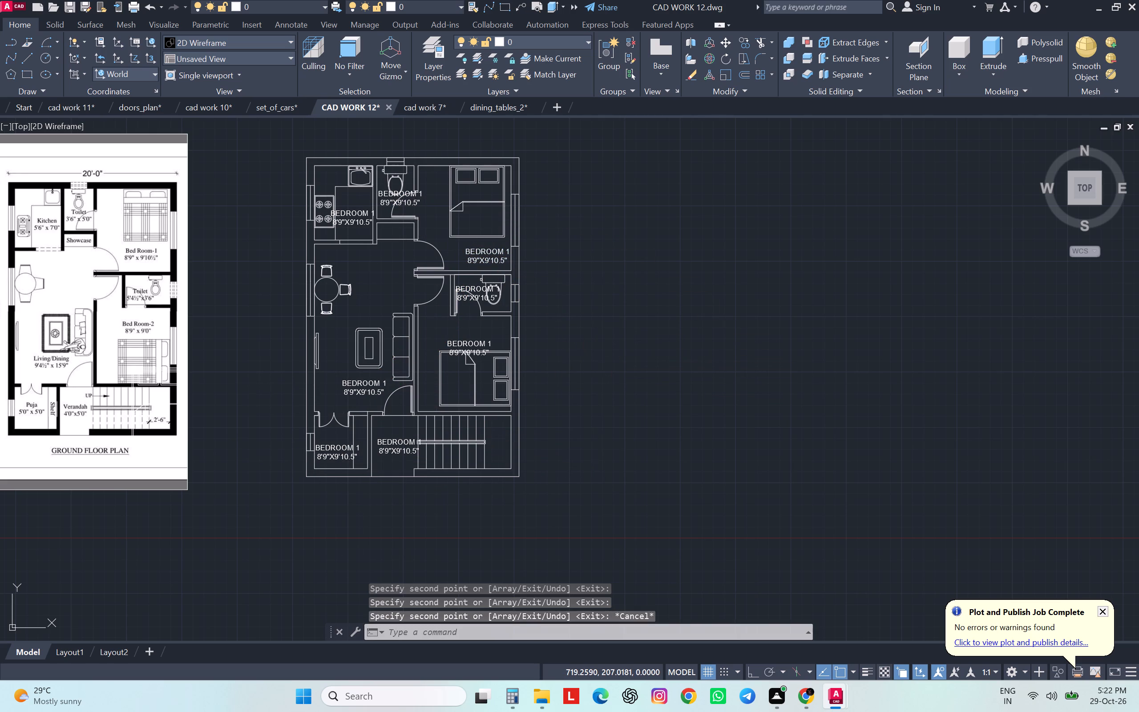
{"action": "key", "text": "Escape"}
{"action": "key", "text": "Escape"}
Replace the copied label's text in the toilet between the two bedrooms with TOILET and start a second line.
{"action": "middle_click_drag", "start_coordinate": [598, 355], "coordinate": [613, 405]}
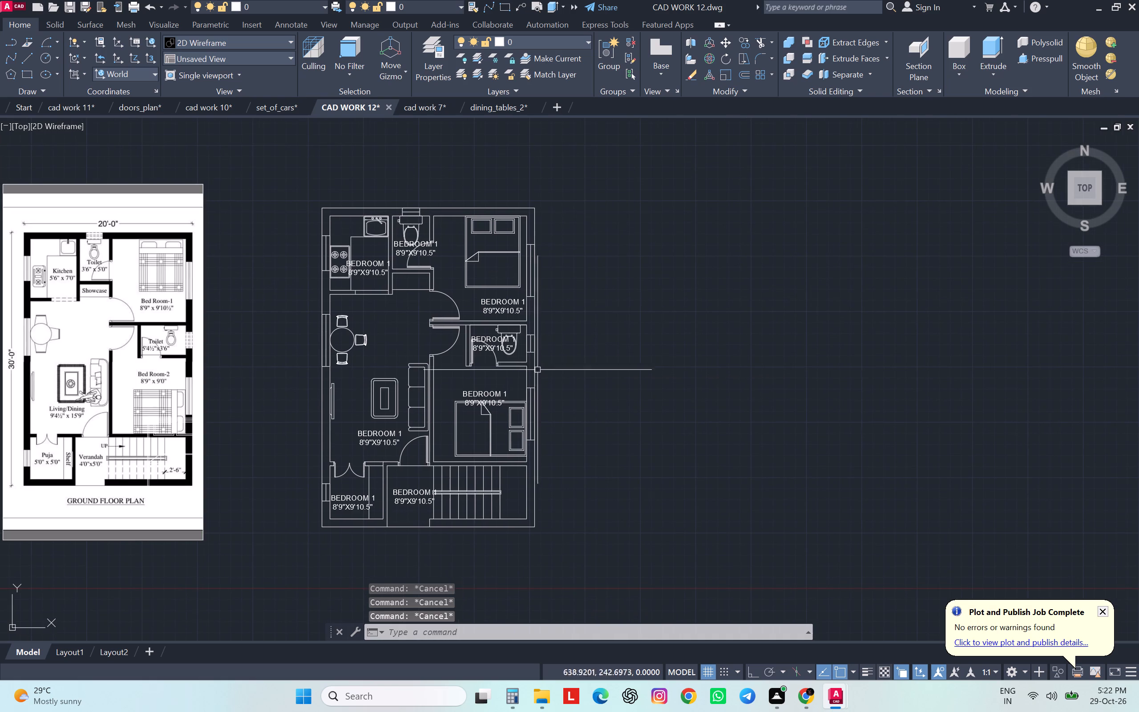
{"action": "scroll", "coordinate": [176, 353], "scroll_direction": "up", "scroll_amount": 2}
{"action": "scroll", "coordinate": [172, 349], "scroll_direction": "down", "scroll_amount": 1}
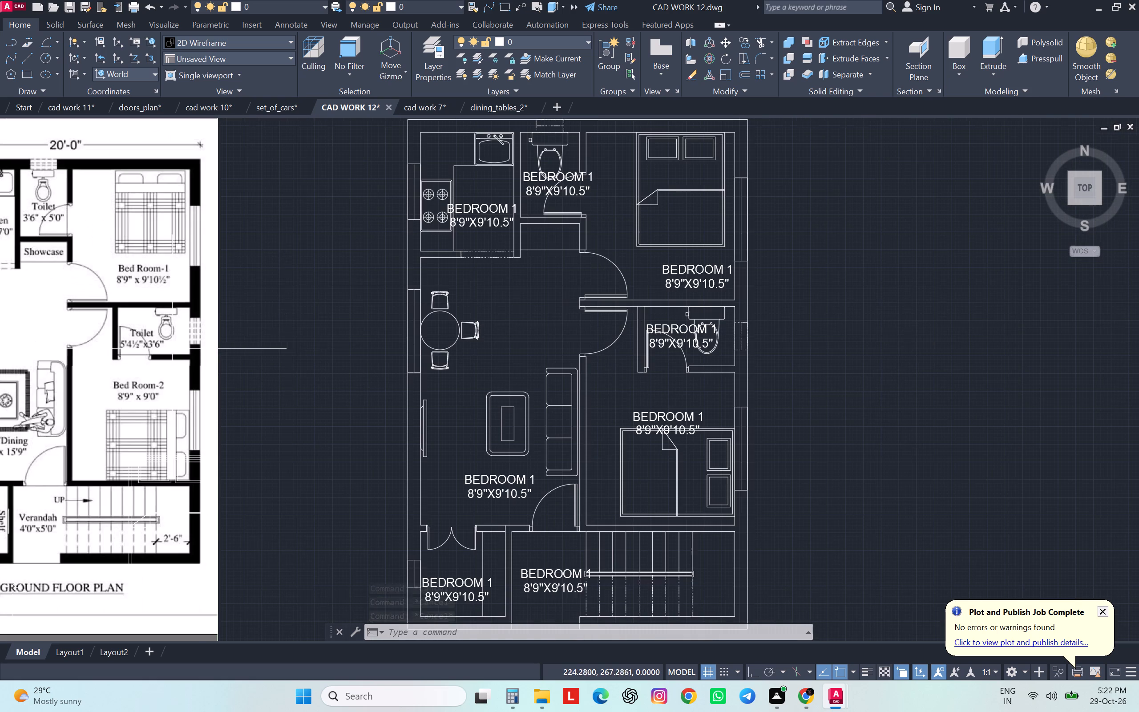
{"action": "double_click", "coordinate": [675, 335]}
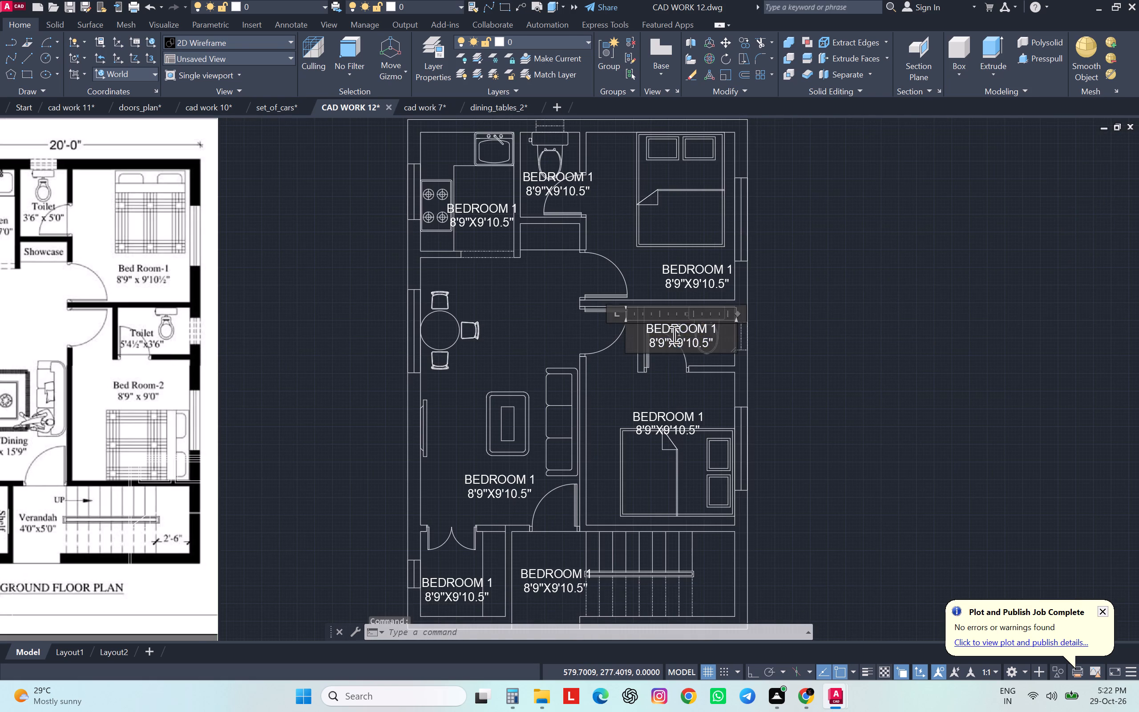
{"action": "left_click_drag", "start_coordinate": [716, 341], "coordinate": [641, 334]}
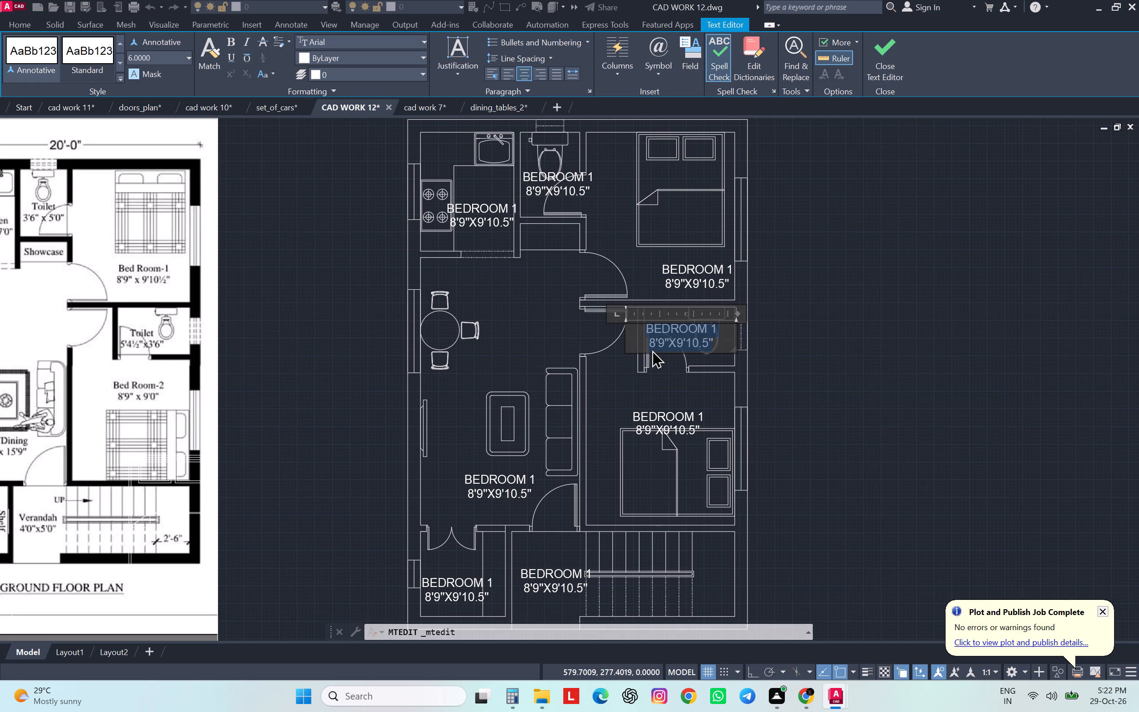
{"action": "type", "text": "TOIL"}
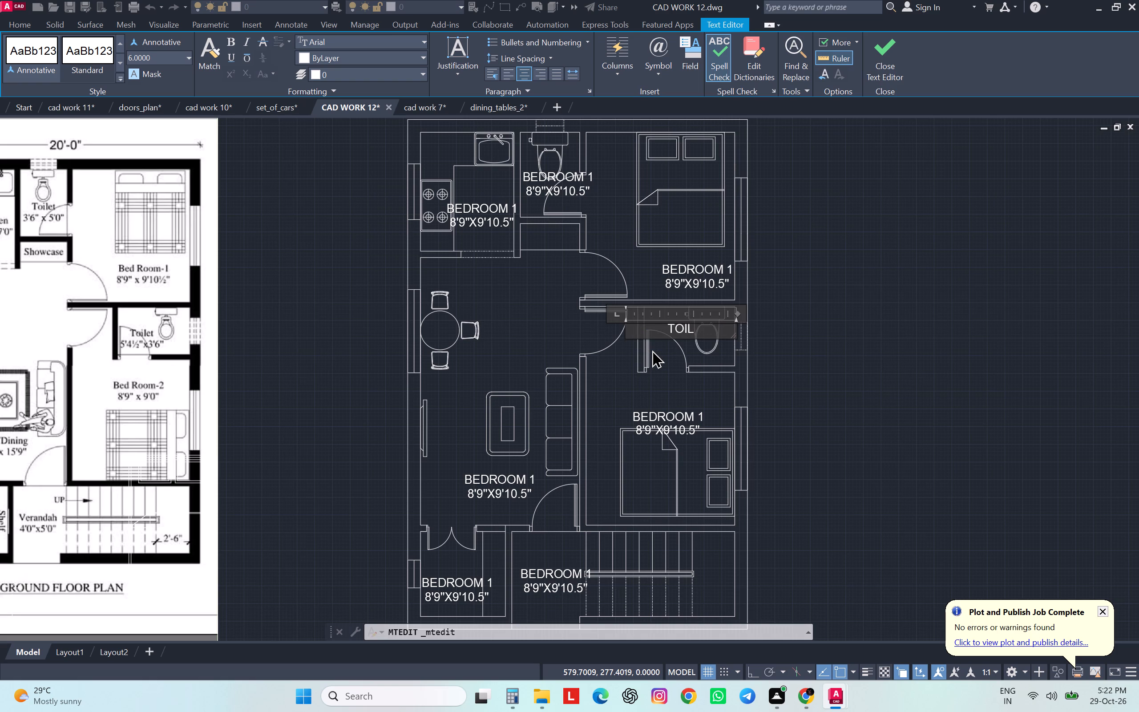
{"action": "type", "text": "ET"}
{"action": "key", "text": "Return"}
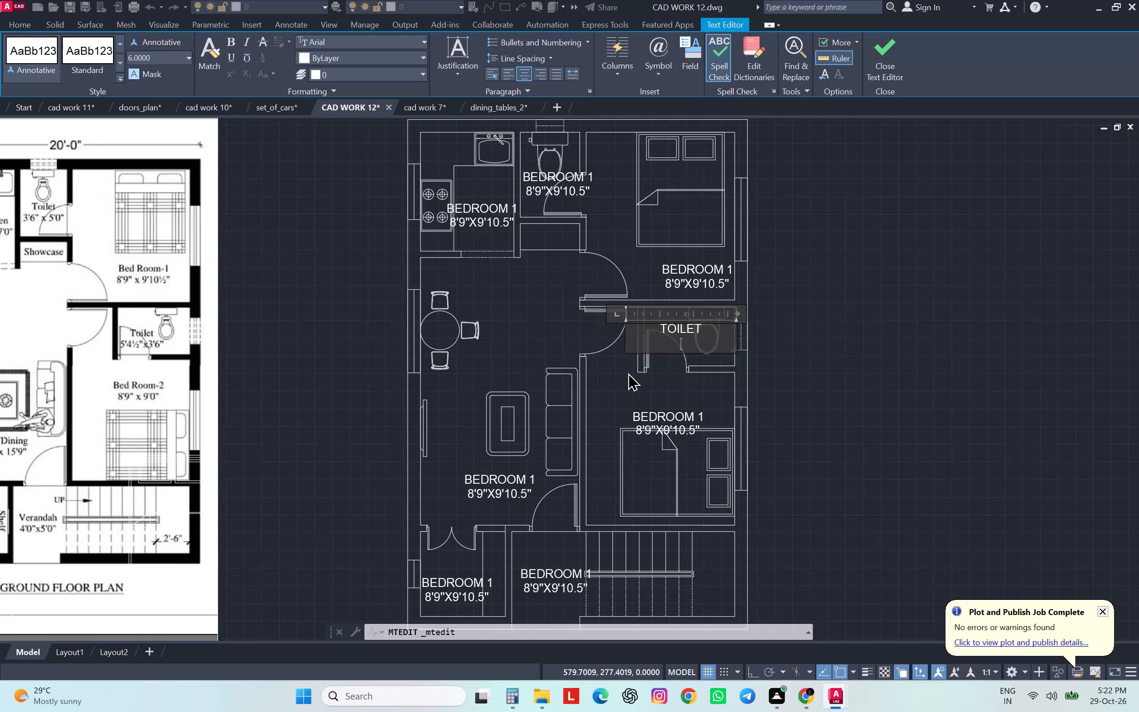
Enter the toilet size 5'4.5"X3'6" on the label's second line.
{"action": "type", "text": "5'"}
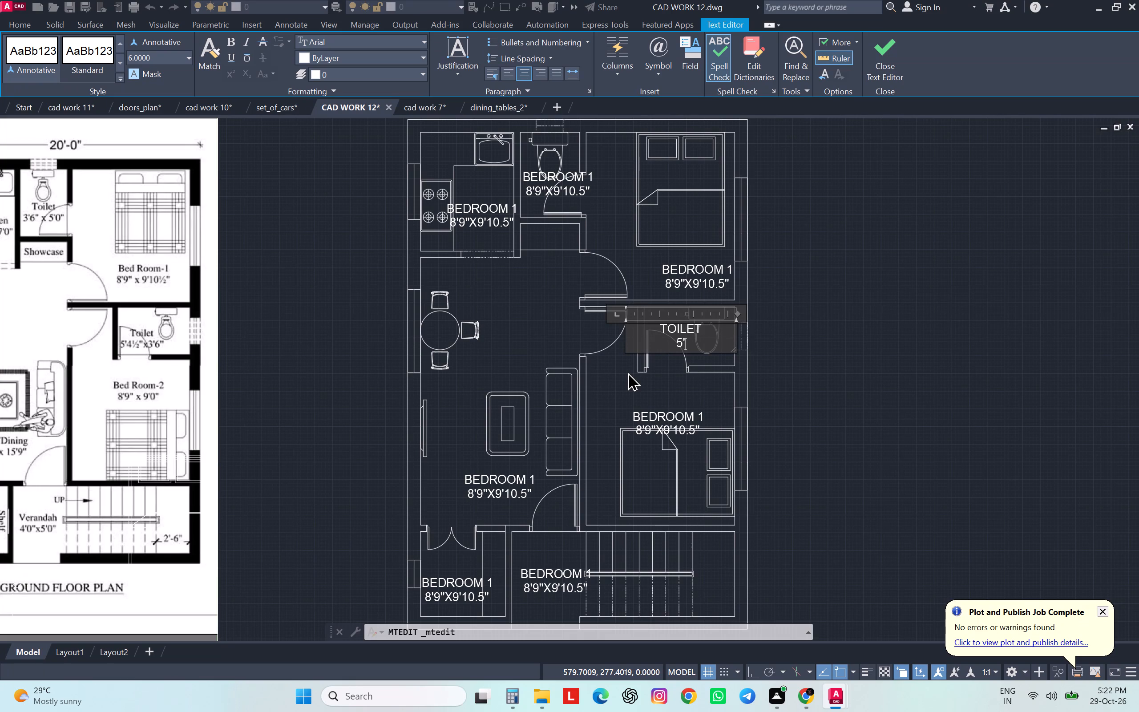
{"action": "type", "text": "4."}
{"action": "key", "text": "5"}
{"action": "key", "text": "shift+quotedbl"}
{"action": "key", "text": "x"}
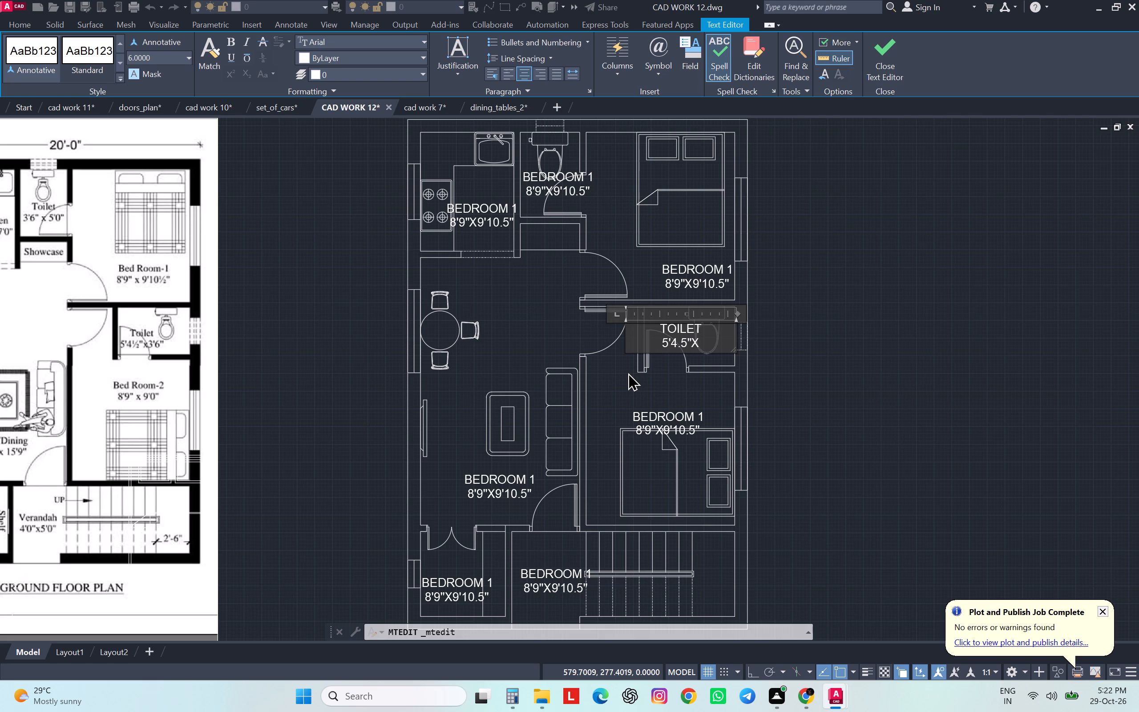
{"action": "key", "text": "Page_Down"}
{"action": "type", "text": "3'"}
{"action": "key", "text": "6"}
{"action": "key", "text": "shift+quotedbl"}
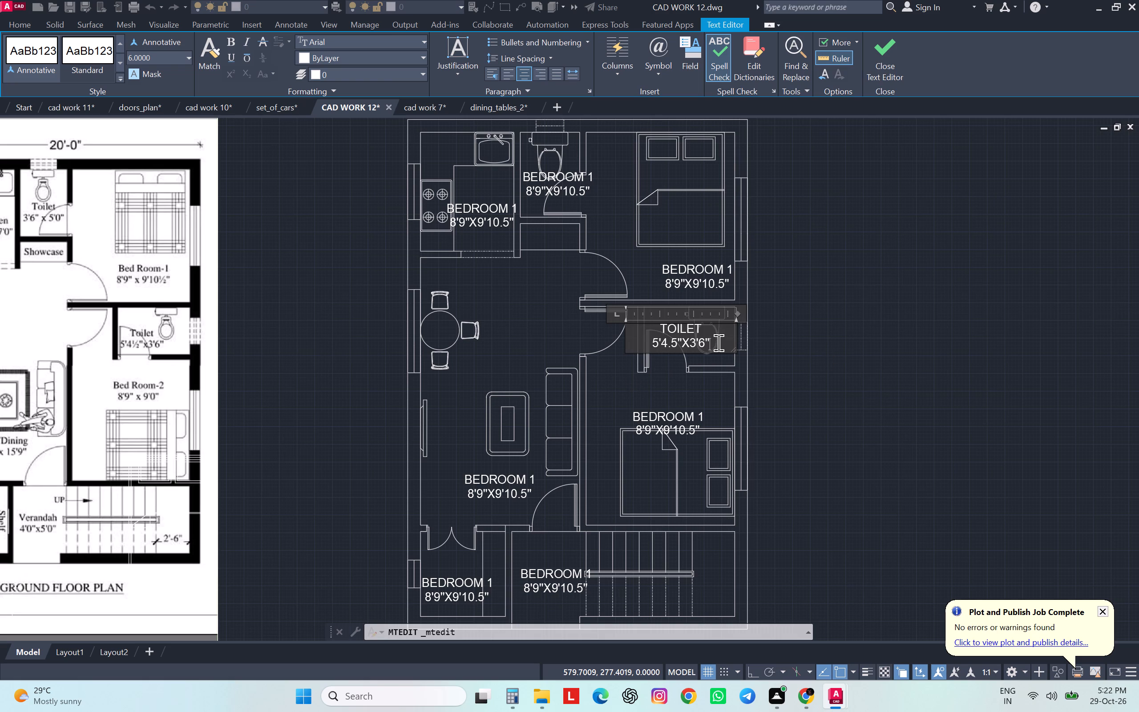
Set the text height of both lines of the TOILET label between the bedrooms to 4 and finish editing.
{"action": "left_click_drag", "start_coordinate": [716, 343], "coordinate": [648, 325]}
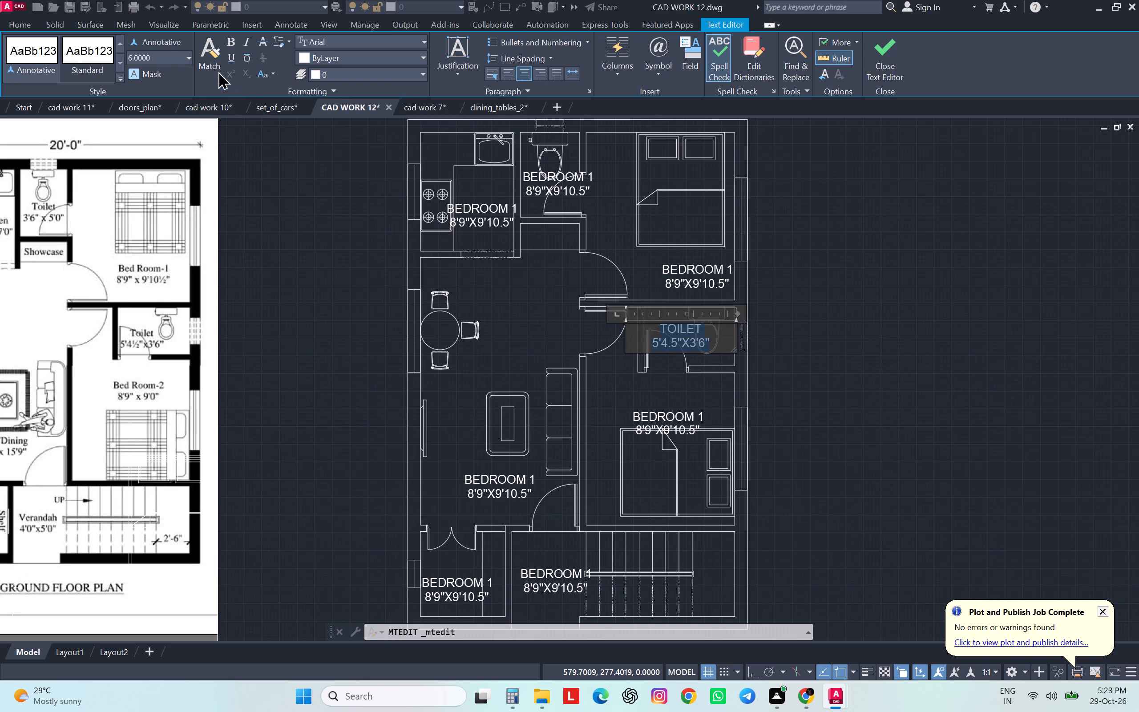
{"action": "left_click", "coordinate": [191, 57]}
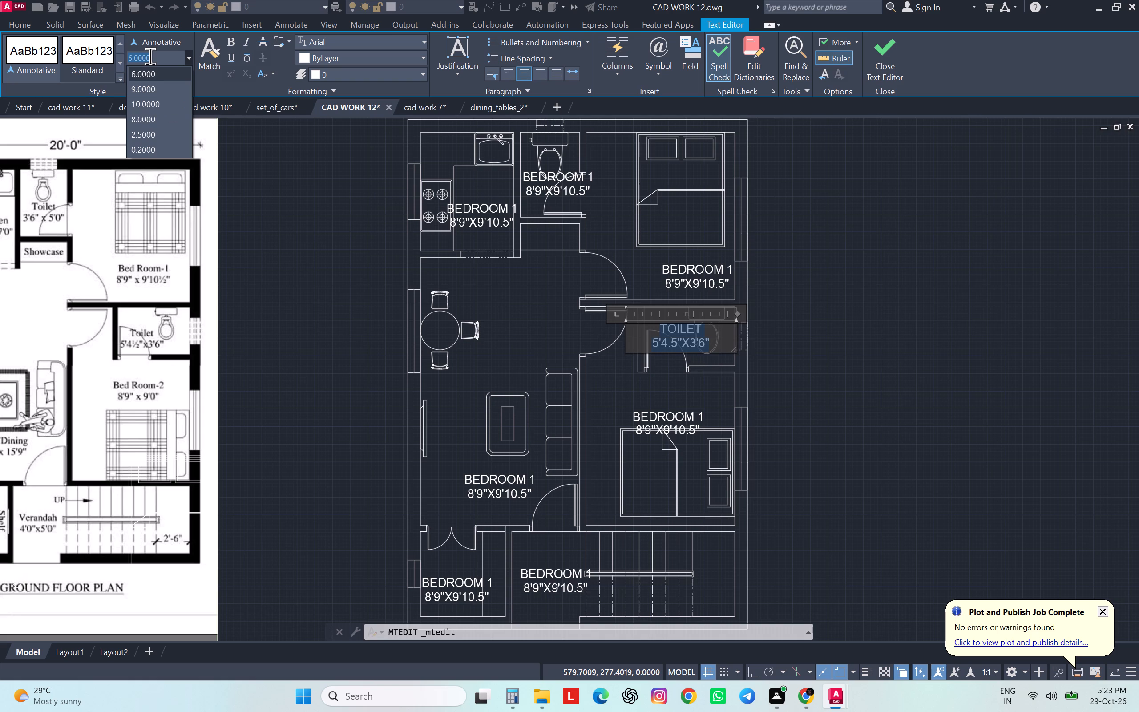
{"action": "key", "text": "Left"}
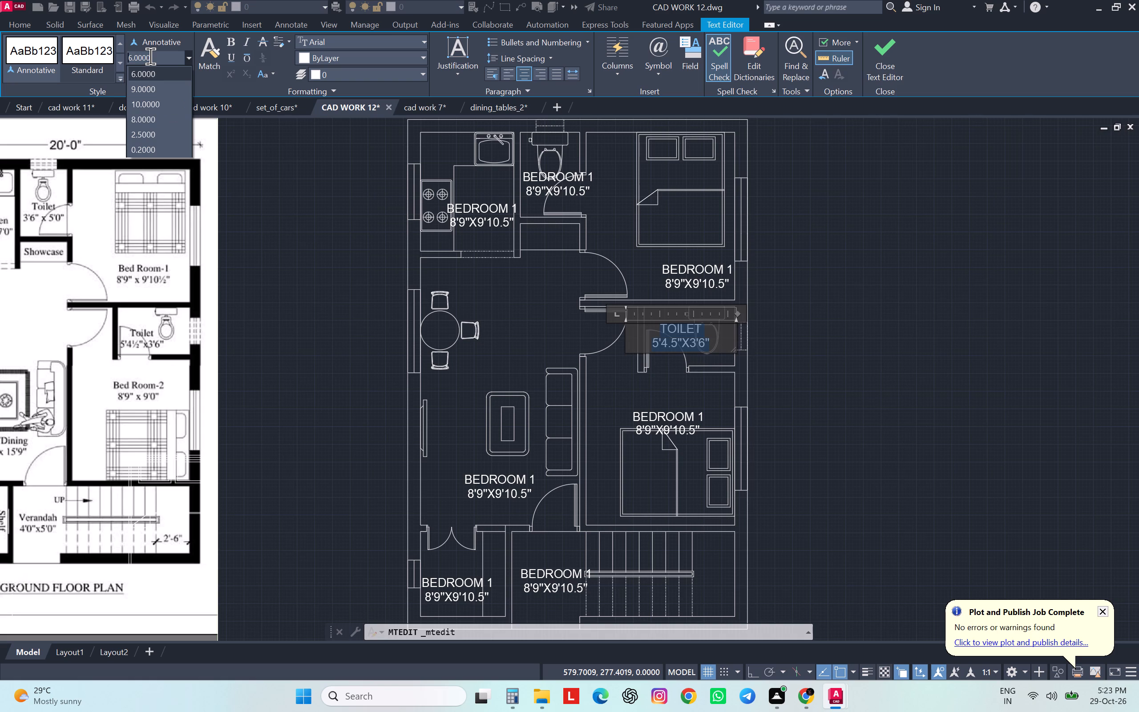
{"action": "left_click", "coordinate": [151, 55]}
{"action": "left_click_drag", "start_coordinate": [149, 55], "coordinate": [117, 55]}
{"action": "key", "text": "Left"}
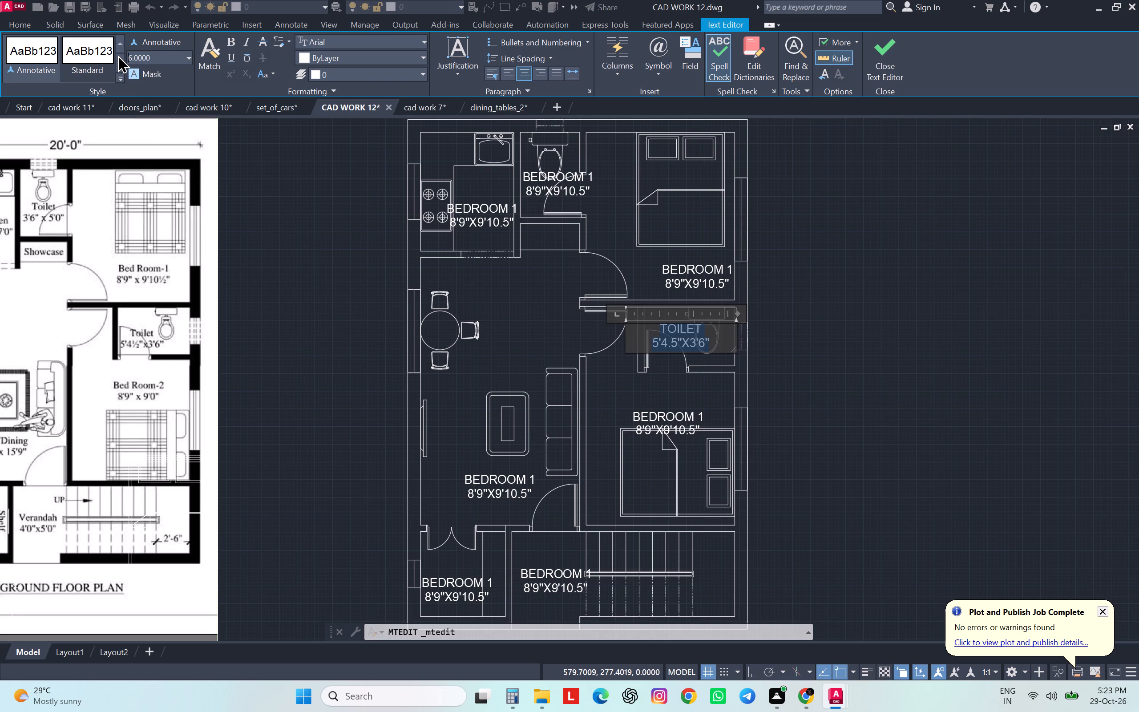
{"action": "key", "text": "Return"}
{"action": "left_click_drag", "start_coordinate": [166, 56], "coordinate": [137, 55]}
{"action": "key", "text": "Left"}
{"action": "key", "text": "Return"}
{"action": "left_click", "coordinate": [186, 60]}
{"action": "left_click_drag", "start_coordinate": [175, 61], "coordinate": [161, 59]}
{"action": "left_click_drag", "start_coordinate": [161, 59], "coordinate": [133, 57]}
{"action": "left_click", "coordinate": [187, 58]}
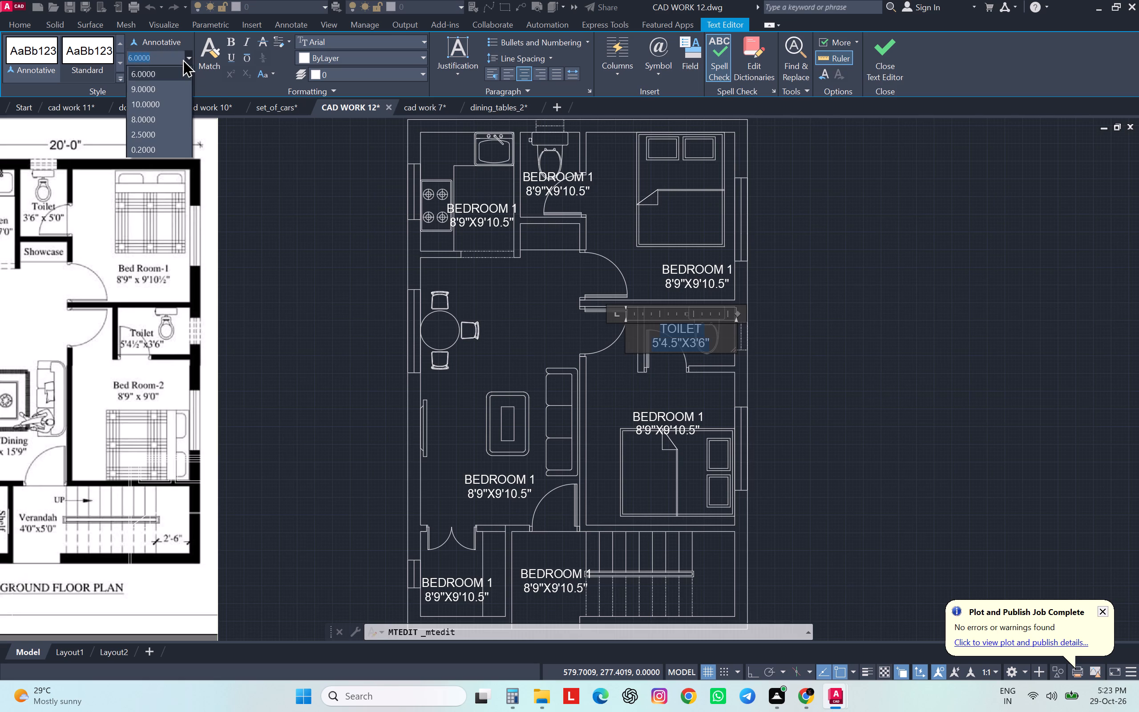
{"action": "key", "text": "Left"}
{"action": "key", "text": "Return"}
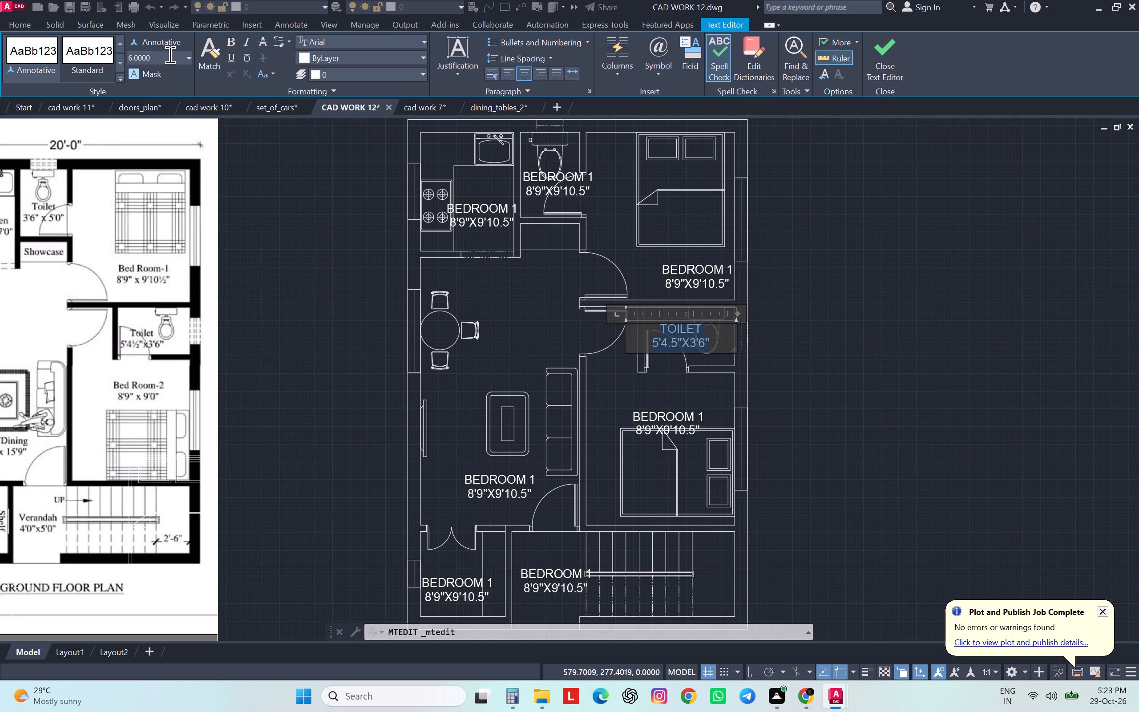
{"action": "left_click", "coordinate": [186, 55]}
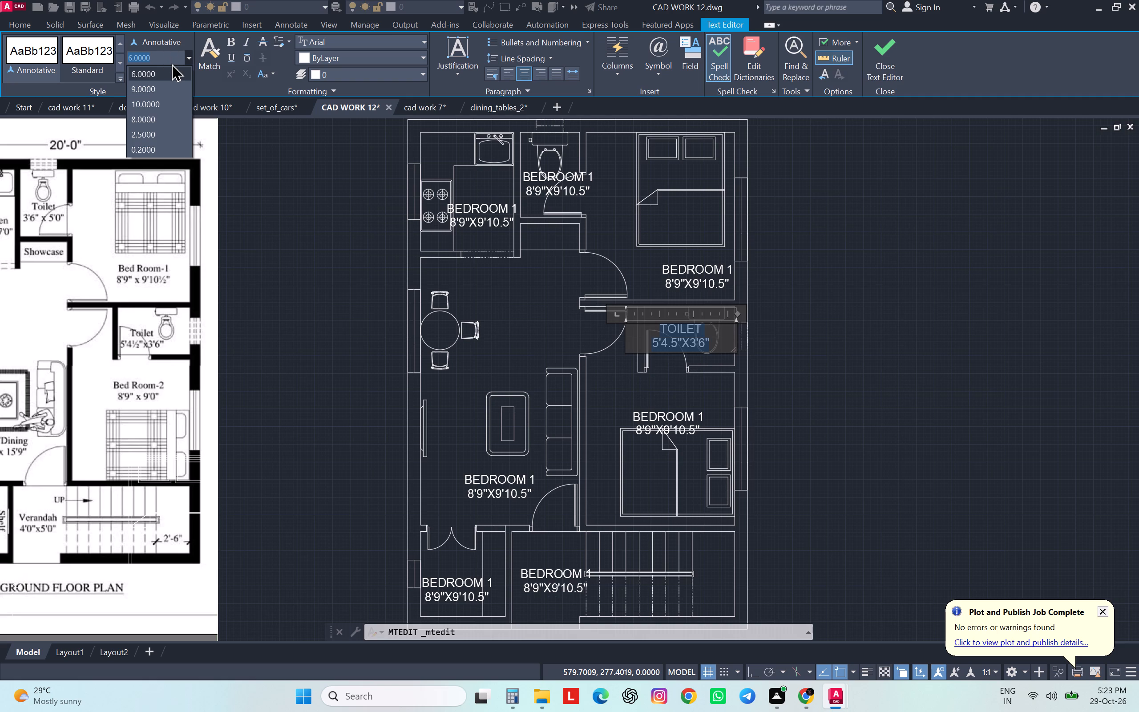
{"action": "key", "text": "4"}
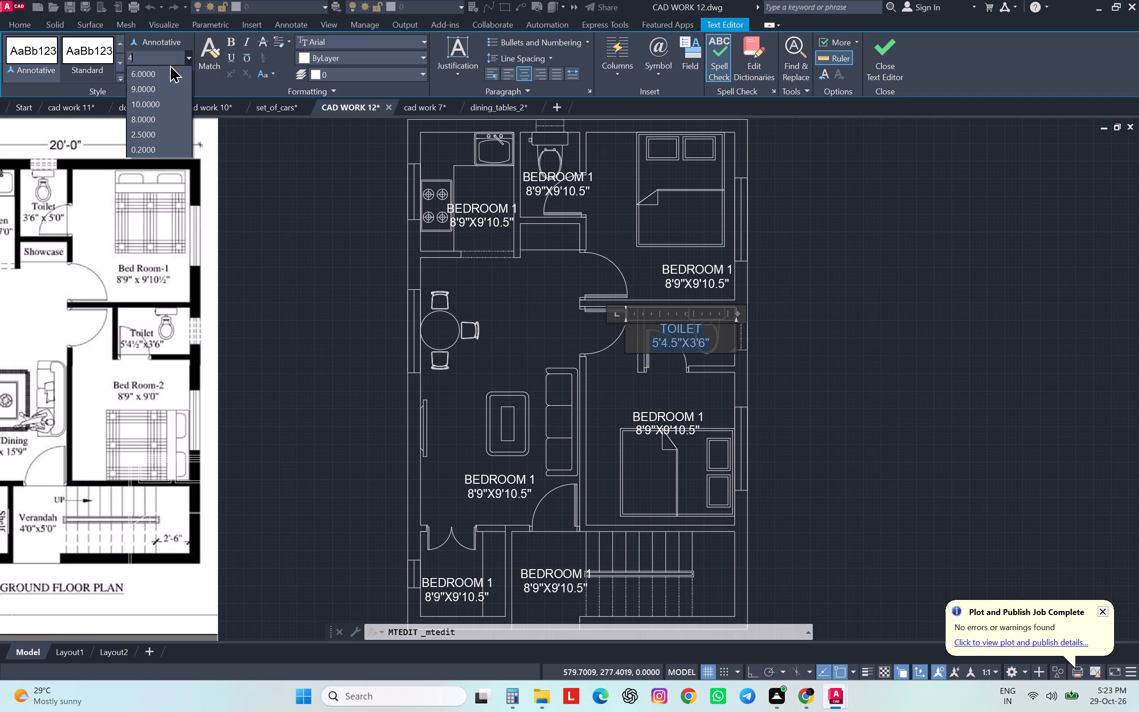
{"action": "key", "text": "Return"}
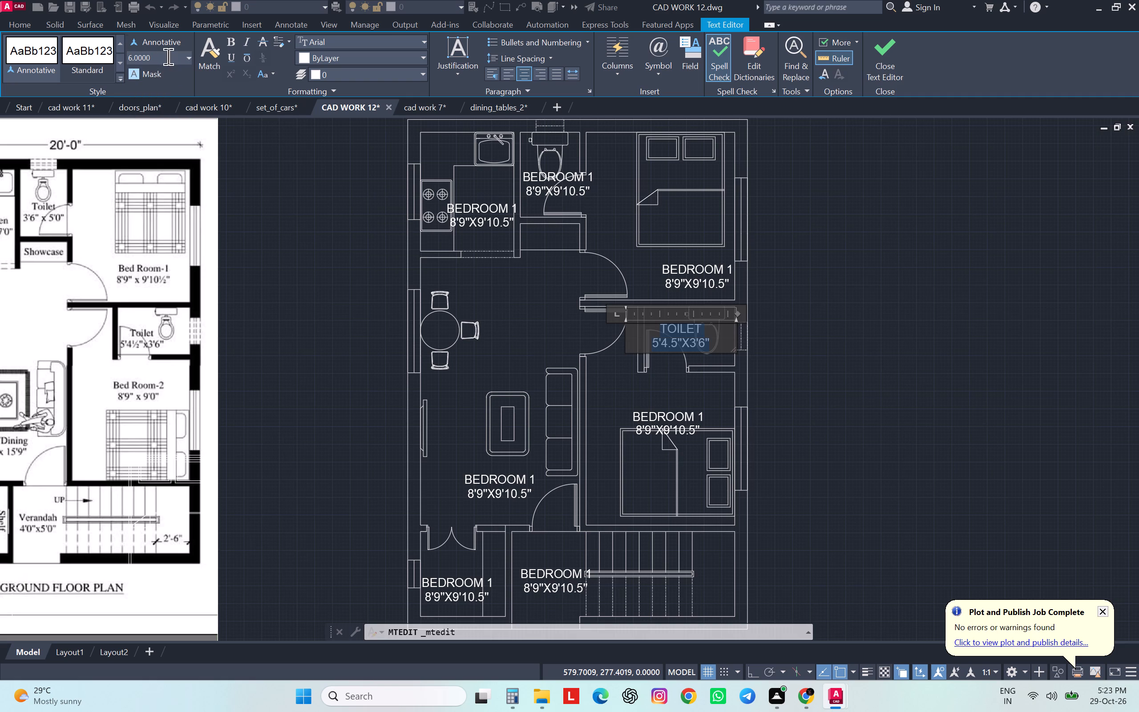
{"action": "left_click", "coordinate": [189, 63]}
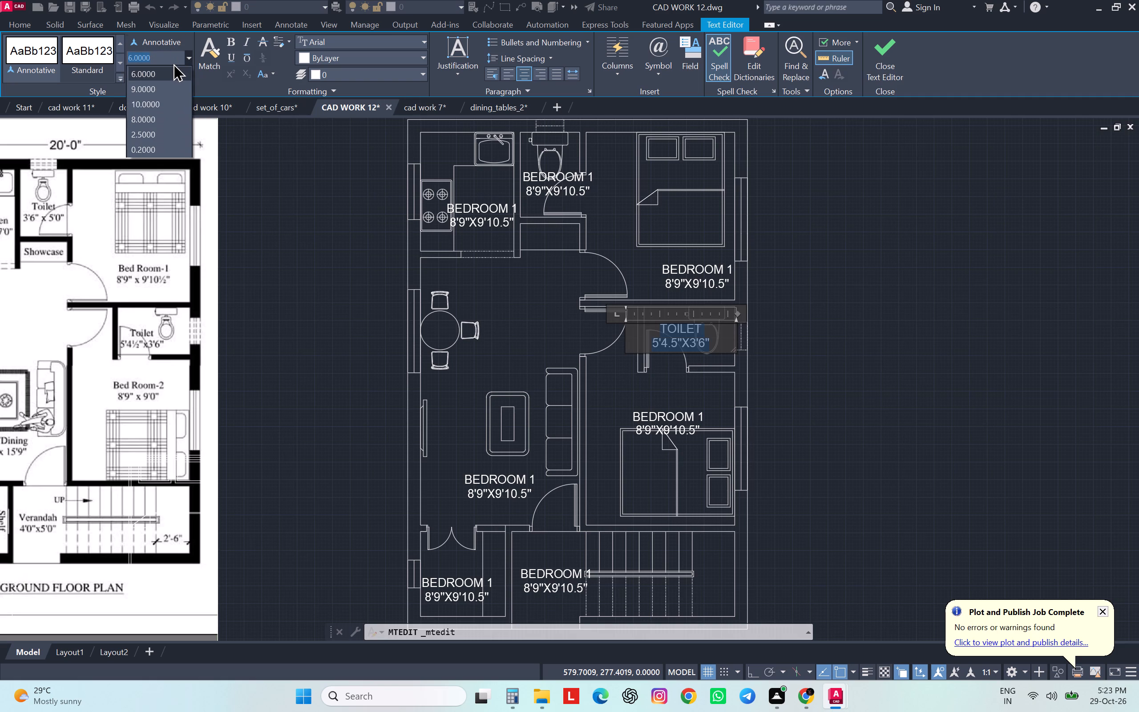
{"action": "key", "text": "4"}
{"action": "key", "text": "Return"}
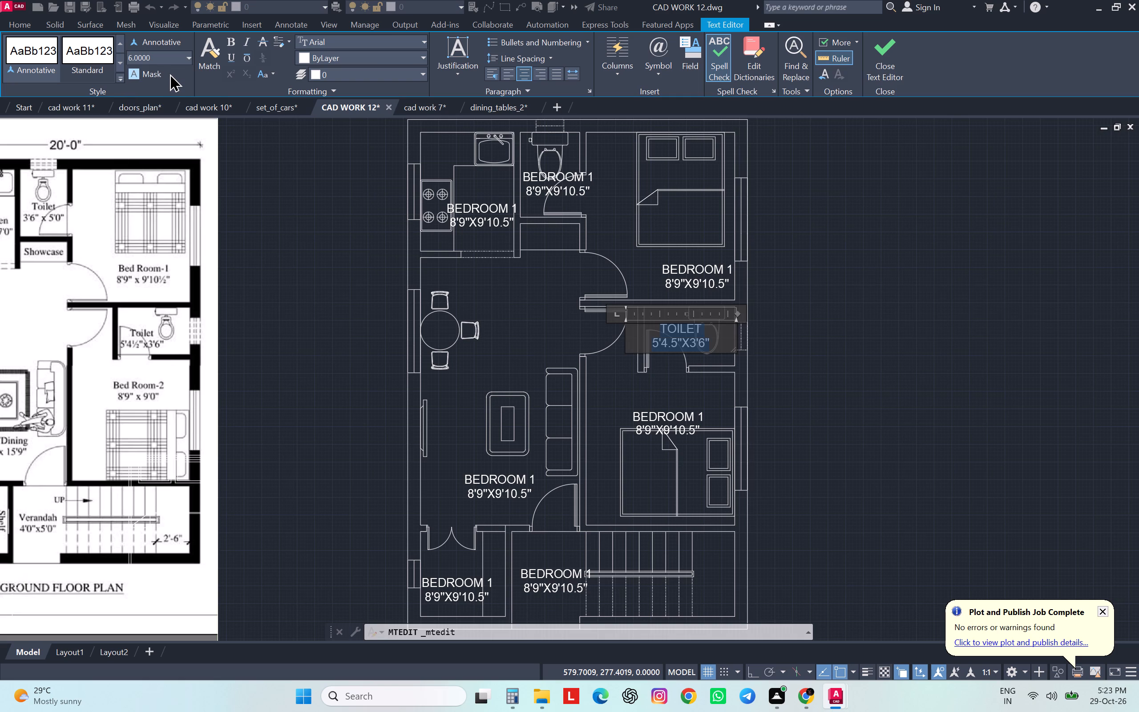
{"action": "left_click", "coordinate": [186, 60]}
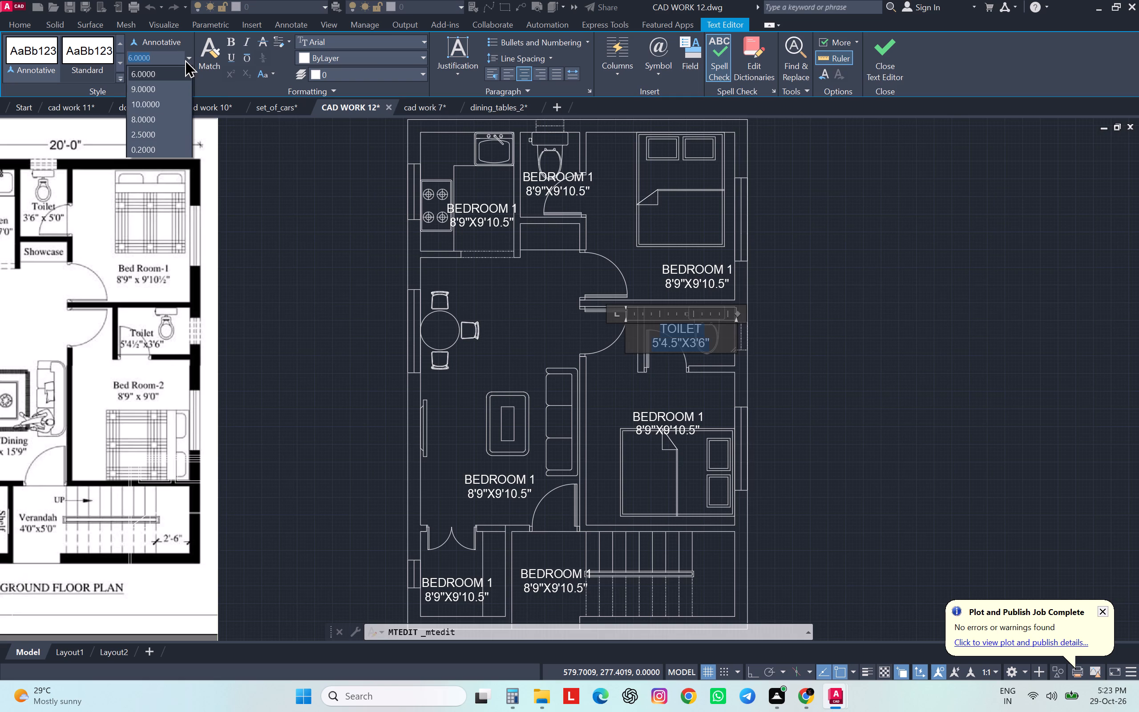
{"action": "key", "text": "Left"}
{"action": "key", "text": "4"}
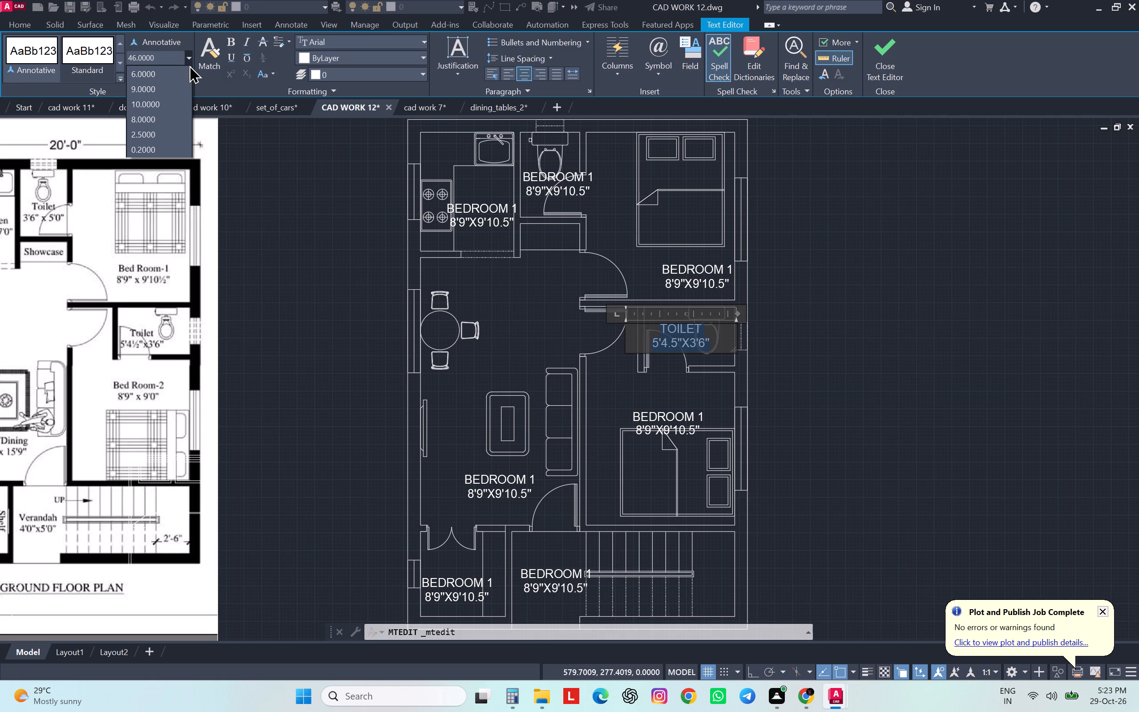
{"action": "key", "text": "BackSpace"}
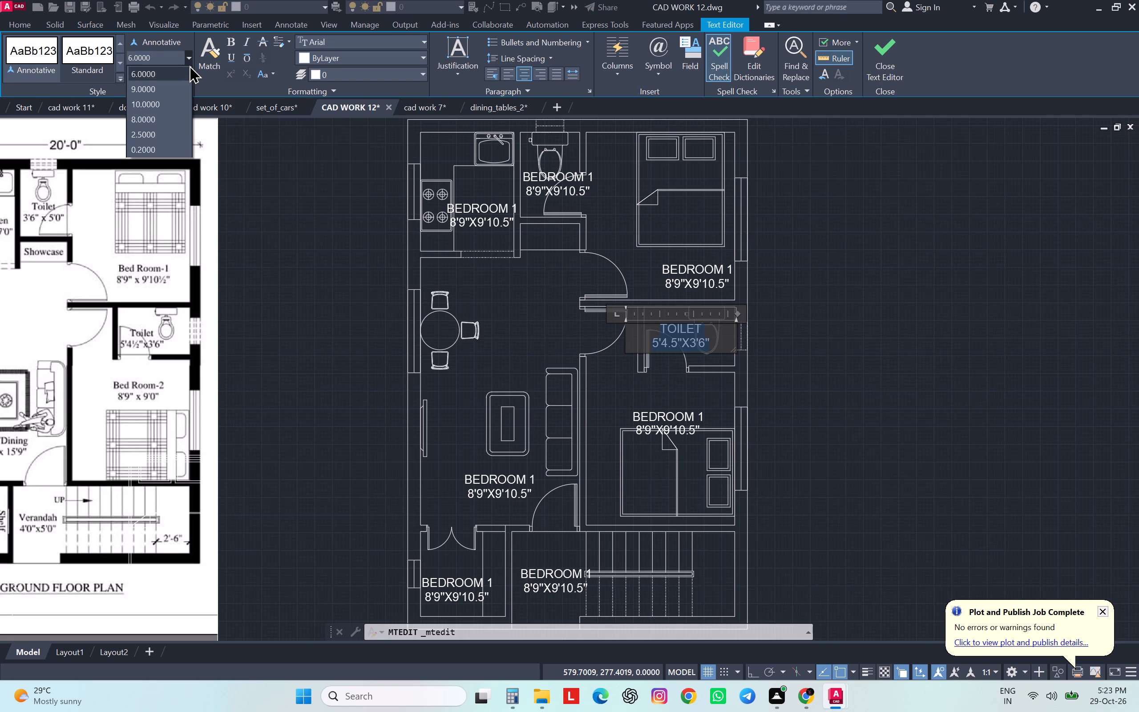
{"action": "left_click", "coordinate": [164, 57]}
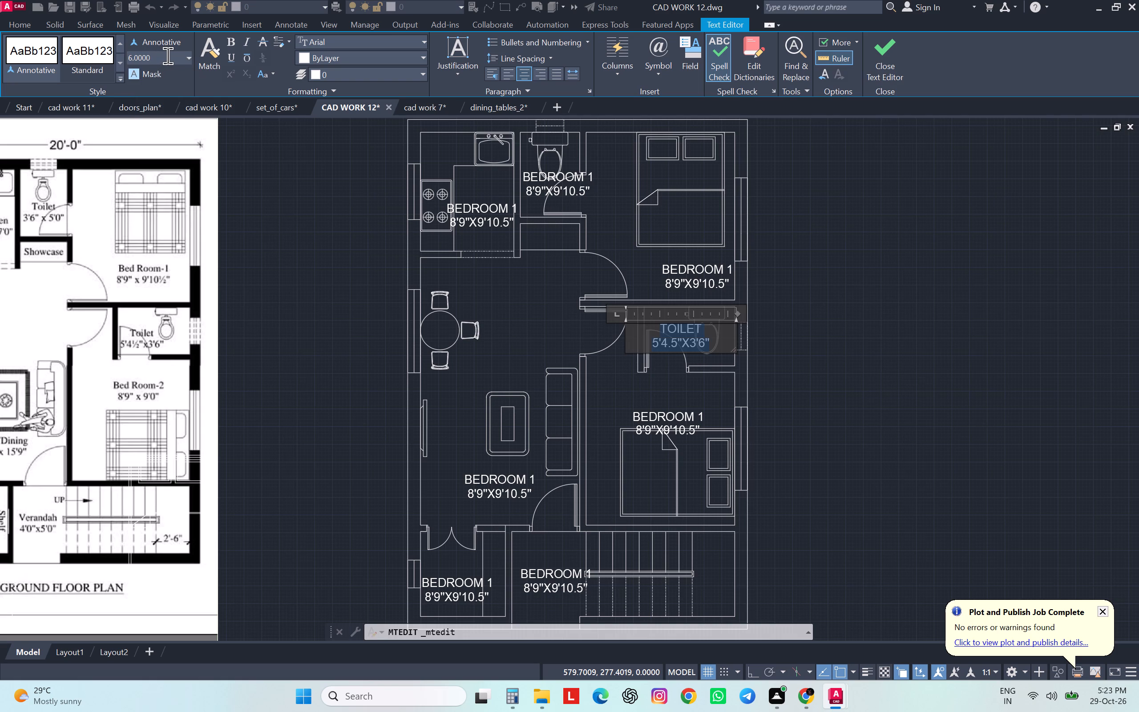
{"action": "key", "text": "BackSpace"}
{"action": "key", "text": "BackSpace"}
{"action": "key", "text": "BackSpace"}
{"action": "key", "text": "BackSpace"}
{"action": "key", "text": "BackSpace"}
{"action": "key", "text": "BackSpace"}
{"action": "key", "text": "BackSpace"}
{"action": "key", "text": "BackSpace"}
{"action": "key", "text": "BackSpace"}
{"action": "key", "text": "BackSpace"}
{"action": "key", "text": "BackSpace"}
{"action": "key", "text": "BackSpace"}
{"action": "key", "text": "BackSpace"}
{"action": "key", "text": "BackSpace"}
{"action": "key", "text": "4"}
{"action": "key", "text": "Return"}
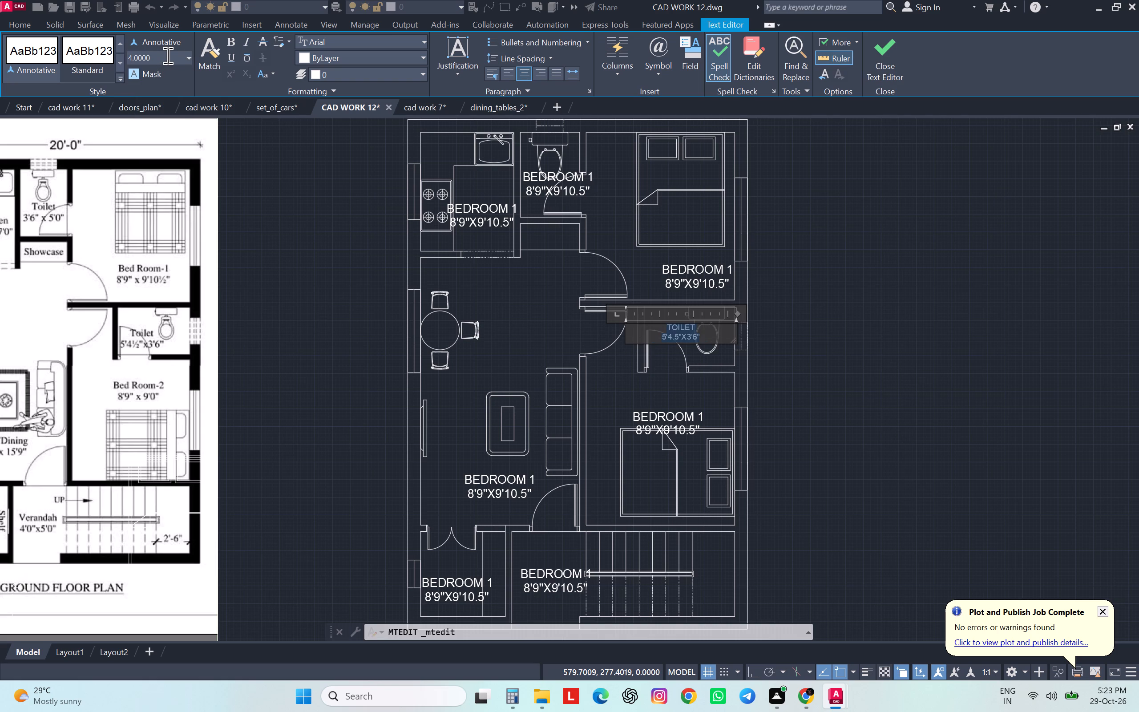
{"action": "left_click", "coordinate": [838, 332]}
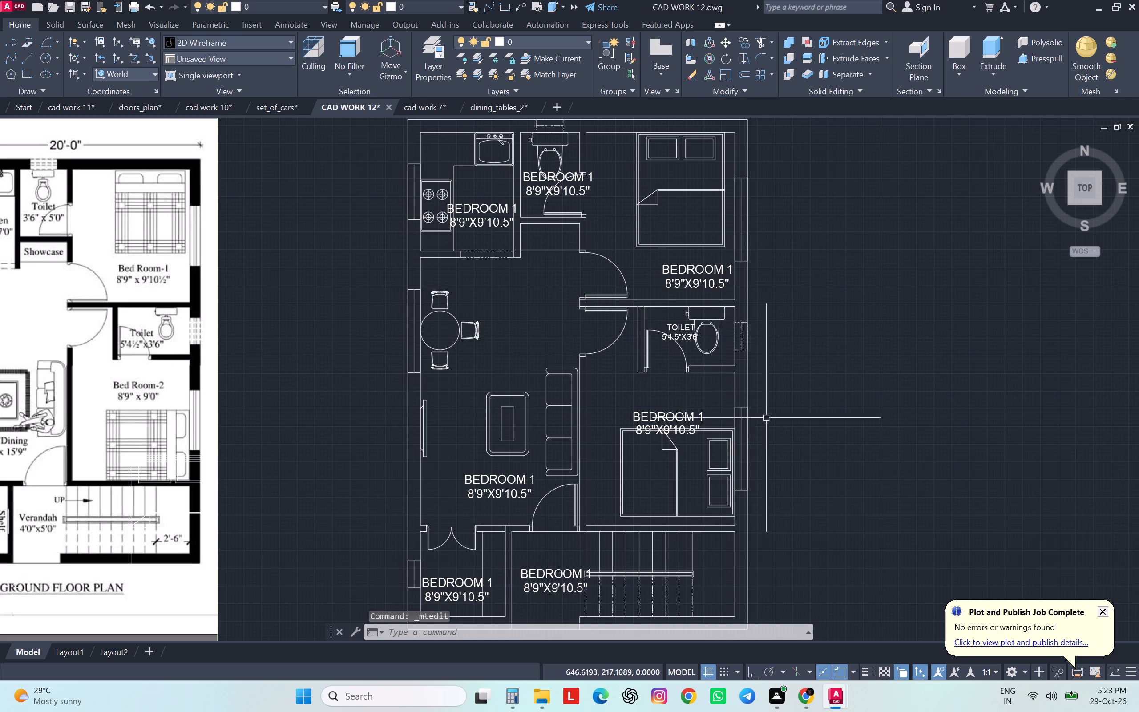
Move the resized TOILET label slightly down and toward the door swing inside the toilet between the bedrooms.
{"action": "left_click", "coordinate": [683, 327]}
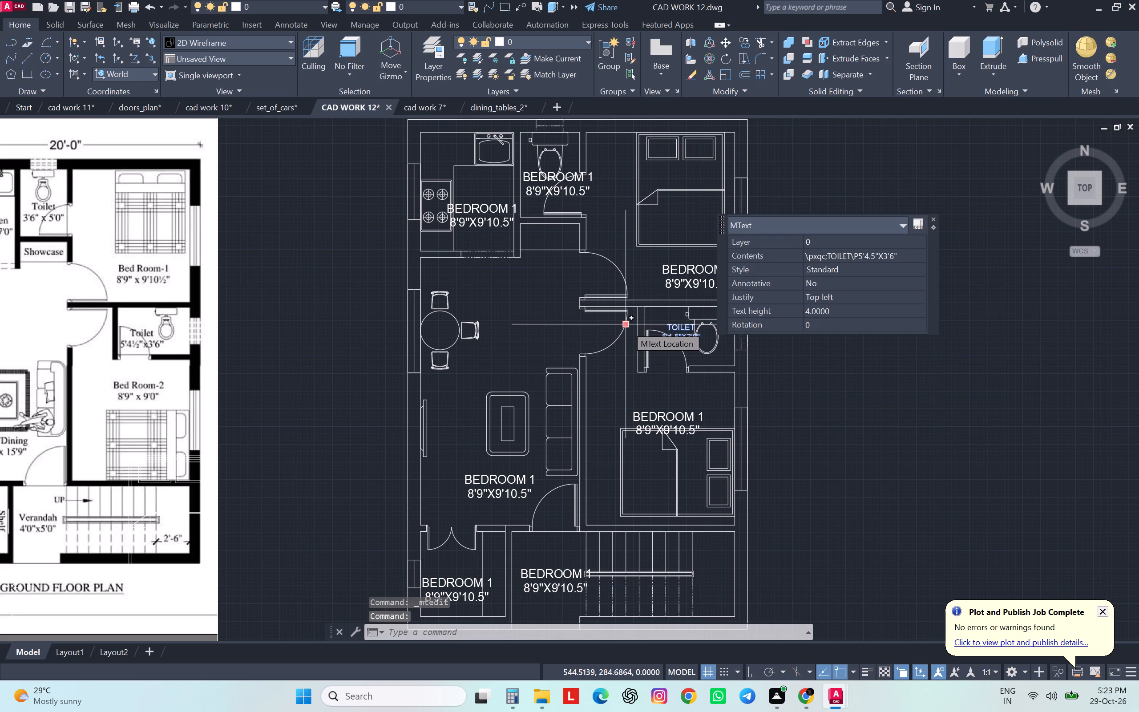
{"action": "left_click", "coordinate": [626, 326]}
{"action": "left_click", "coordinate": [625, 340]}
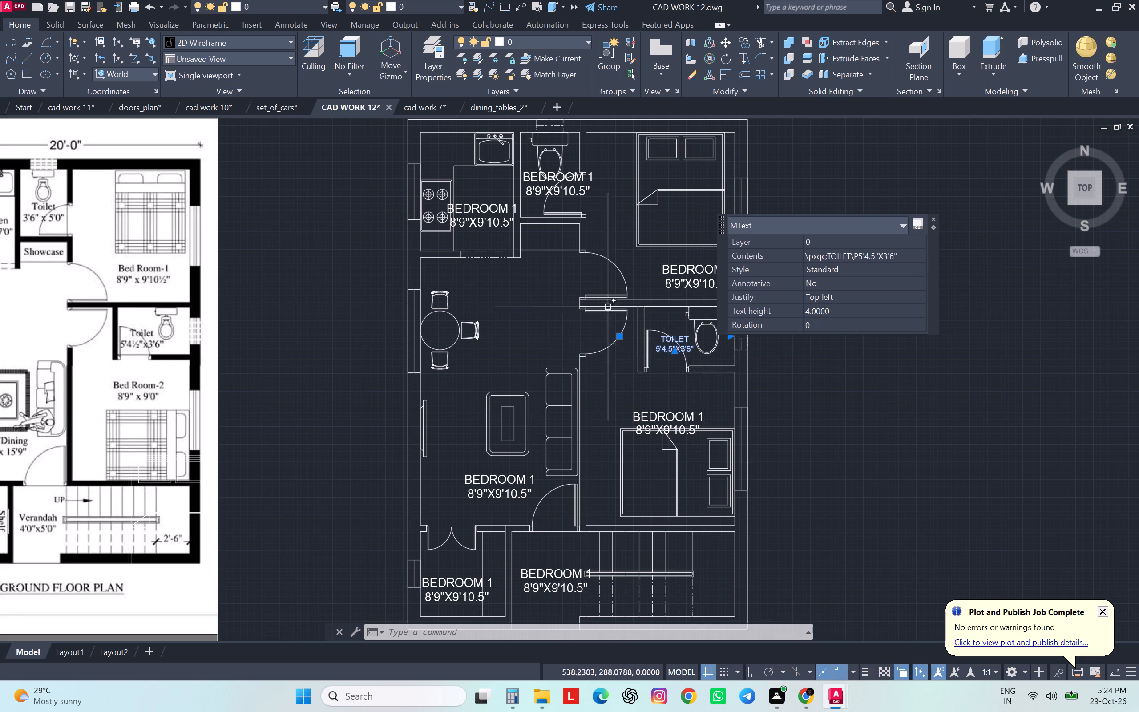
{"action": "left_click", "coordinate": [584, 190]}
{"action": "key", "text": "Escape"}
Delete the BEDROOM 1 label from the upper toilet beside the kitchen.
{"action": "left_click", "coordinate": [583, 191]}
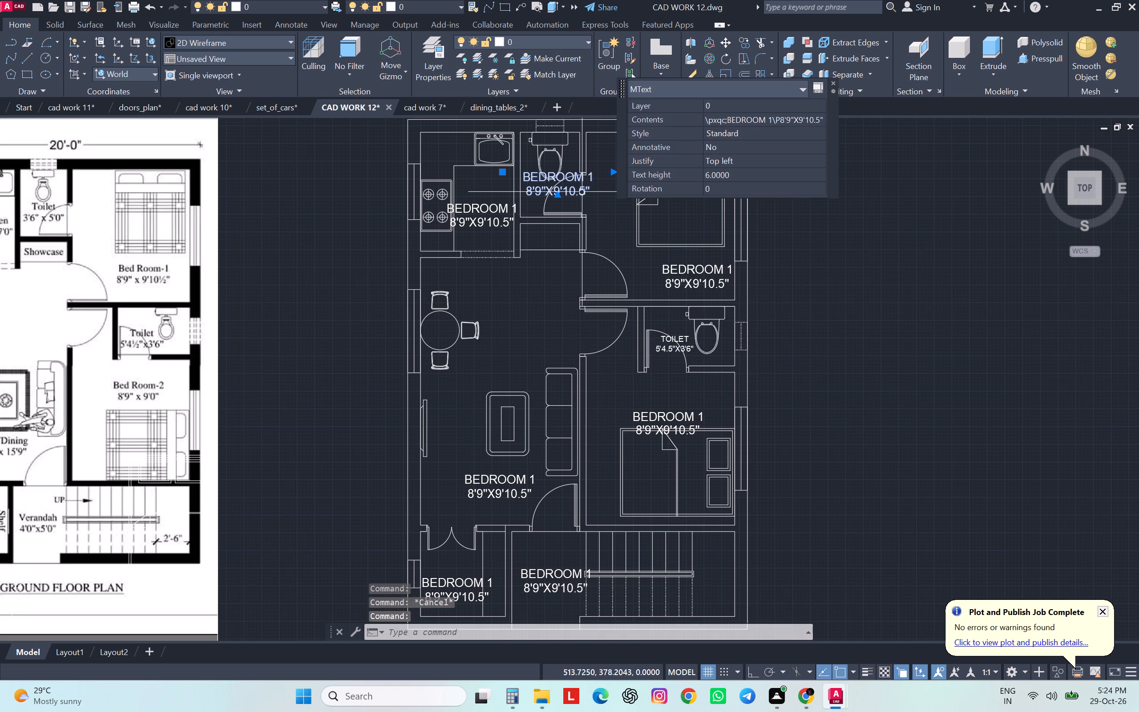
{"action": "key", "text": "Delete"}
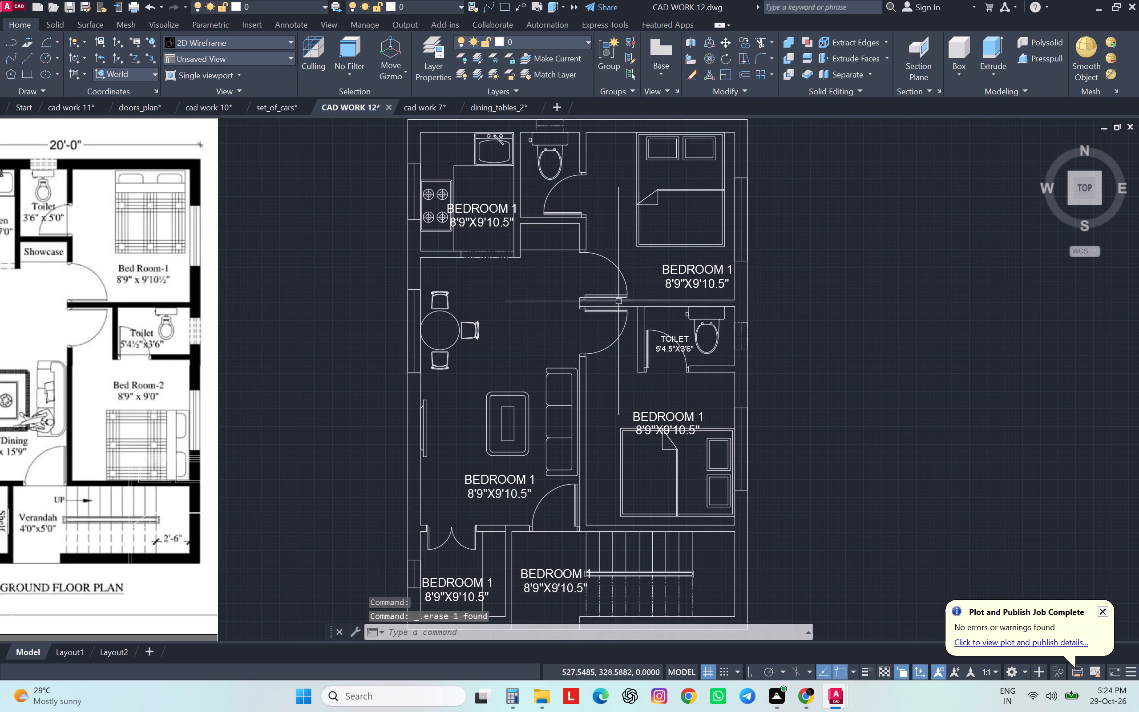
Copy the smaller TOILET label from the toilet between the bedrooms into the upper toilet, just below its WC.
{"action": "left_click", "coordinate": [669, 339]}
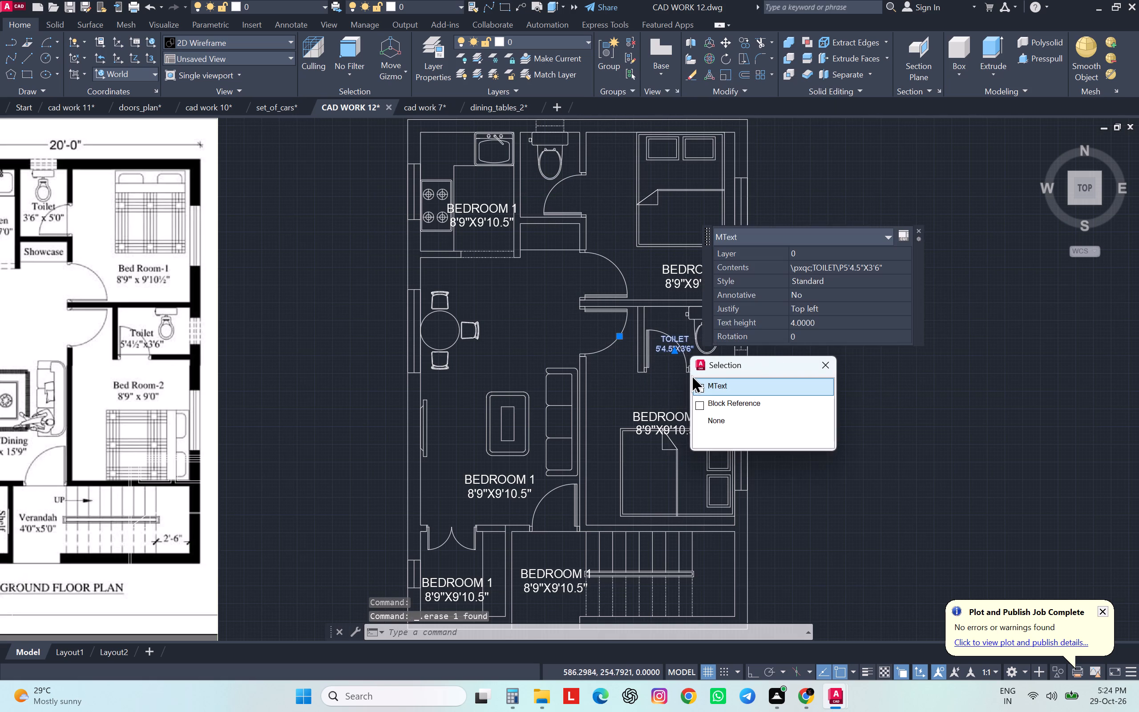
{"action": "left_click", "coordinate": [698, 387]}
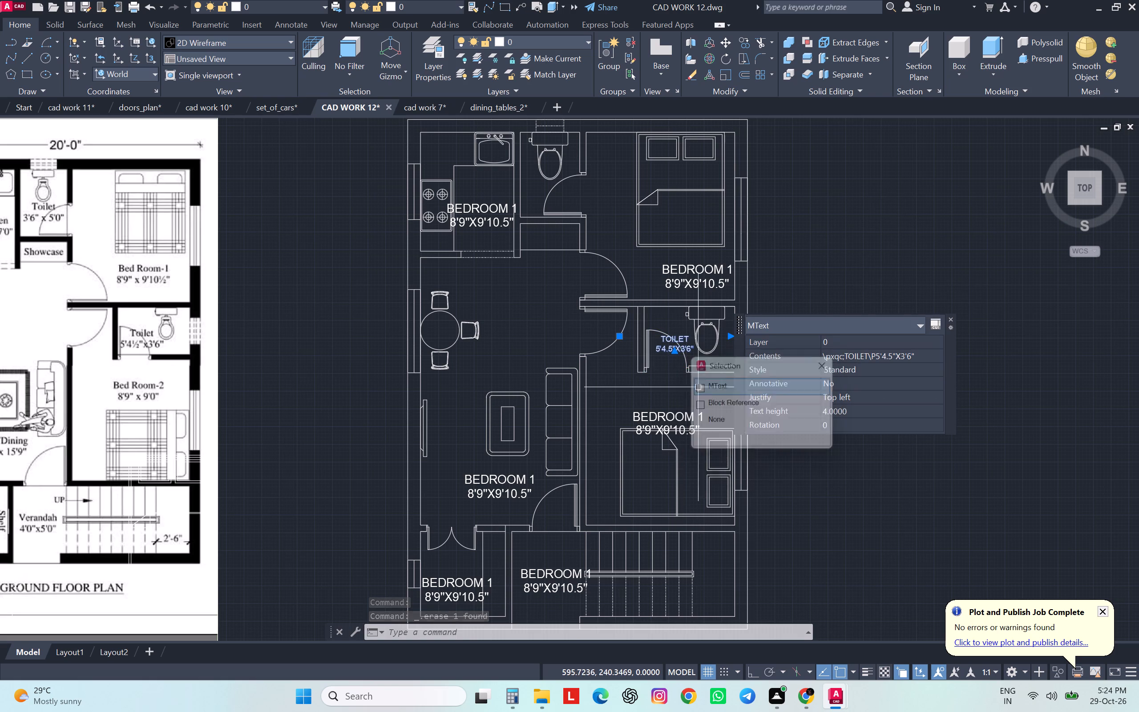
{"action": "type", "text": "CO"}
{"action": "key", "text": "Return"}
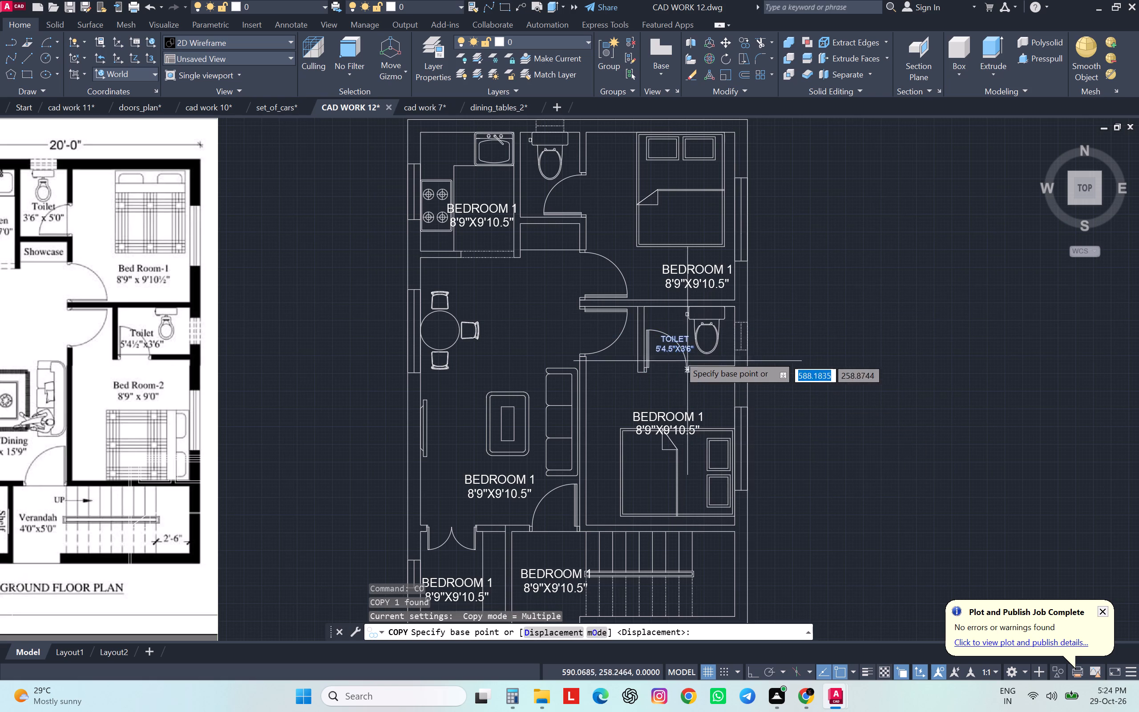
{"action": "left_click_drag", "start_coordinate": [670, 337], "coordinate": [668, 330]}
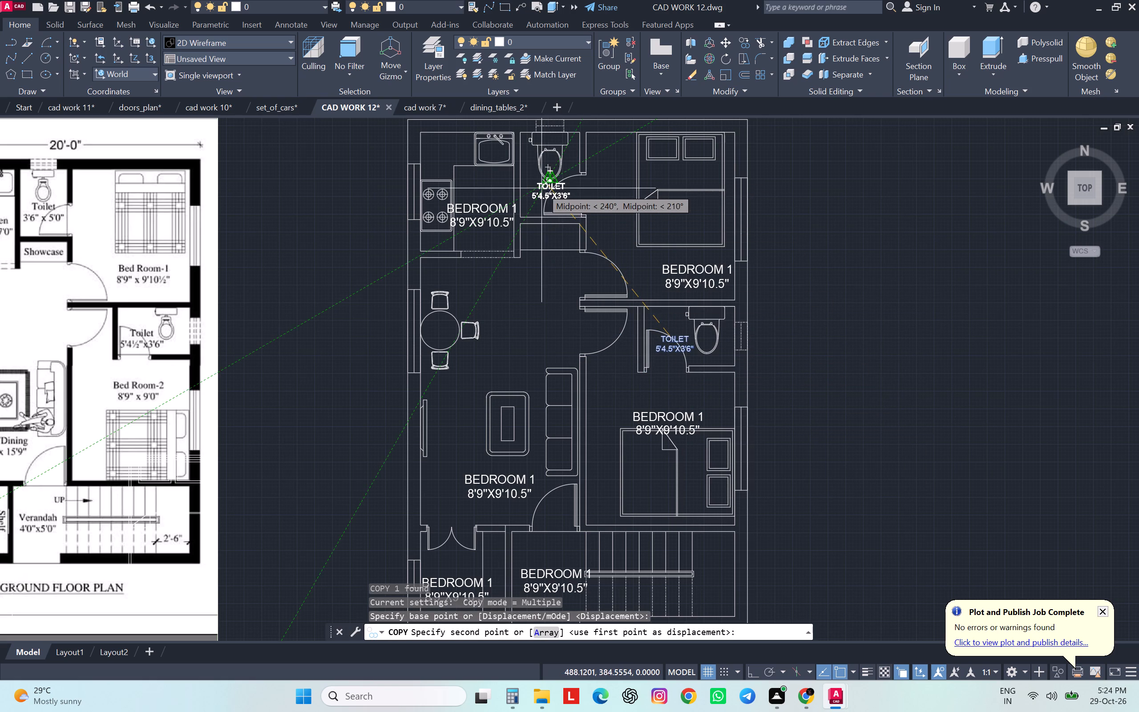
{"action": "left_click", "coordinate": [541, 188]}
{"action": "key", "text": "Escape"}
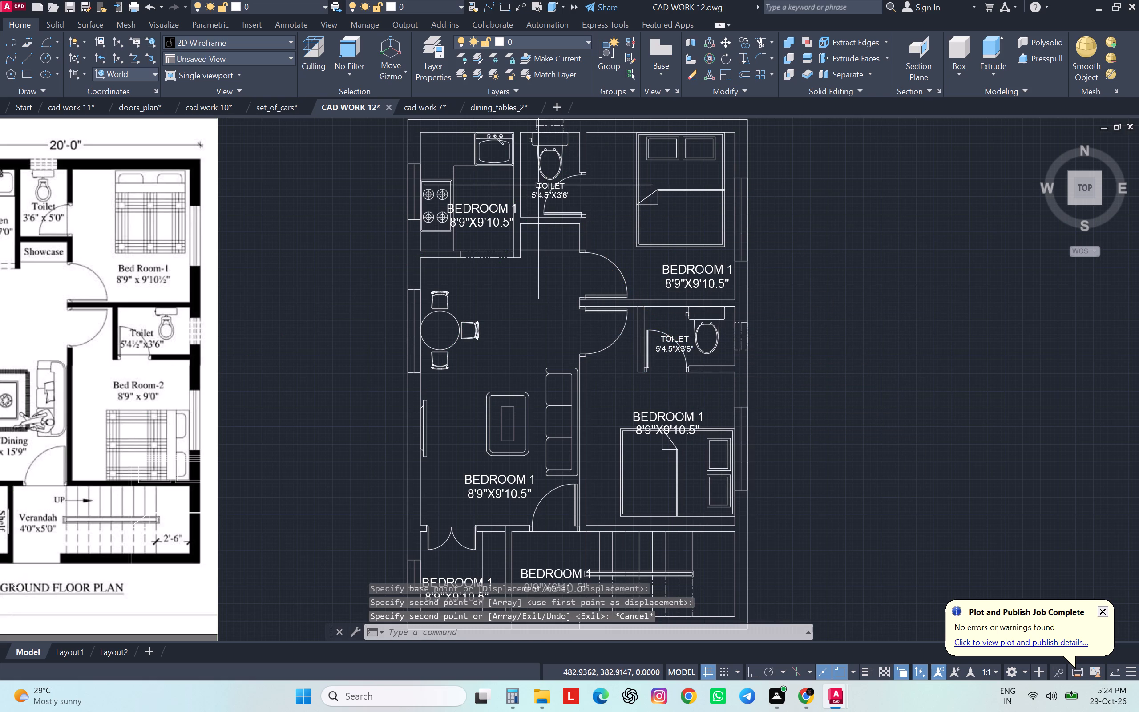
Edit the size line of the copied TOILET label in the upper toilet to read 3'6"X5'0".
{"action": "double_click", "coordinate": [538, 185]}
{"action": "left_click_drag", "start_coordinate": [584, 194], "coordinate": [527, 193]}
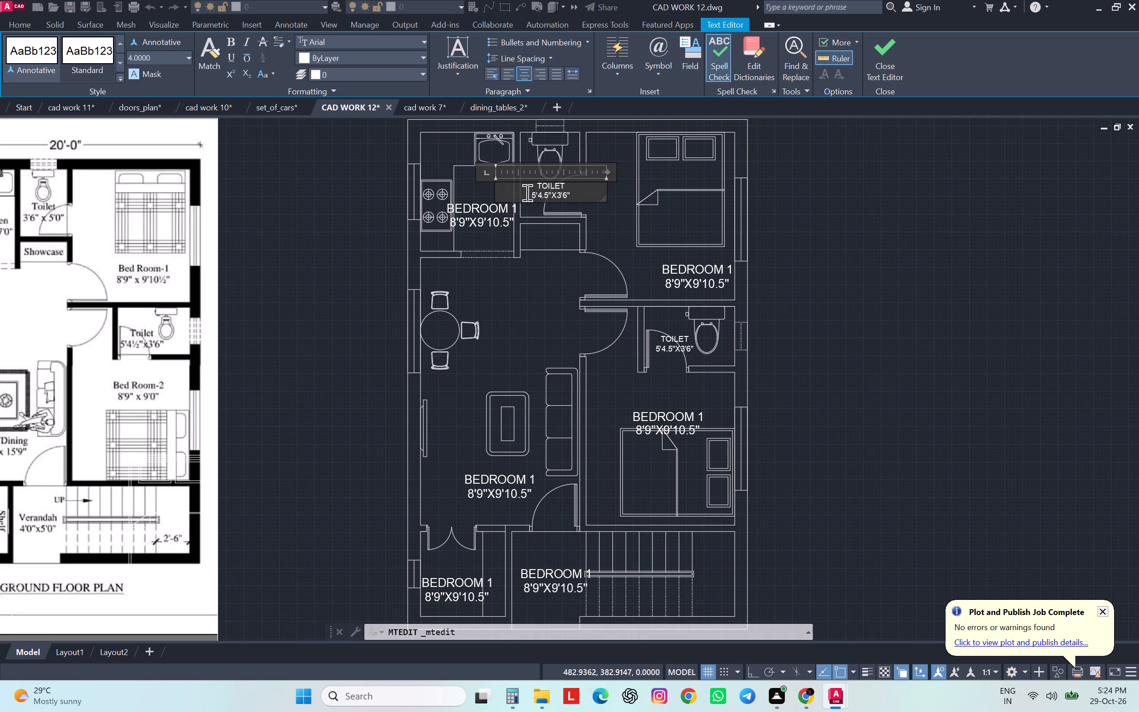
{"action": "left_click_drag", "start_coordinate": [527, 193], "coordinate": [525, 192]}
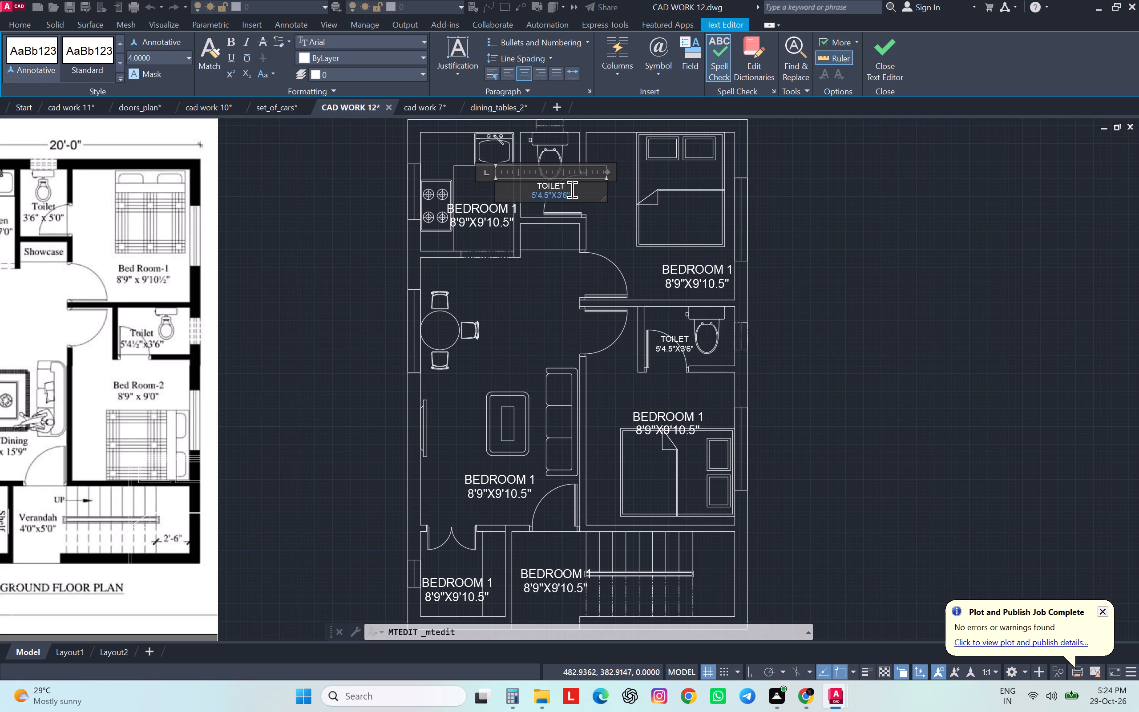
{"action": "left_click", "coordinate": [577, 198]}
{"action": "left_click", "coordinate": [556, 193]}
{"action": "key", "text": "BackSpace"}
{"action": "key", "text": "BackSpace"}
{"action": "key", "text": "BackSpace"}
{"action": "key", "text": "BackSpace"}
{"action": "key", "text": "BackSpace"}
{"action": "key", "text": "BackSpace"}
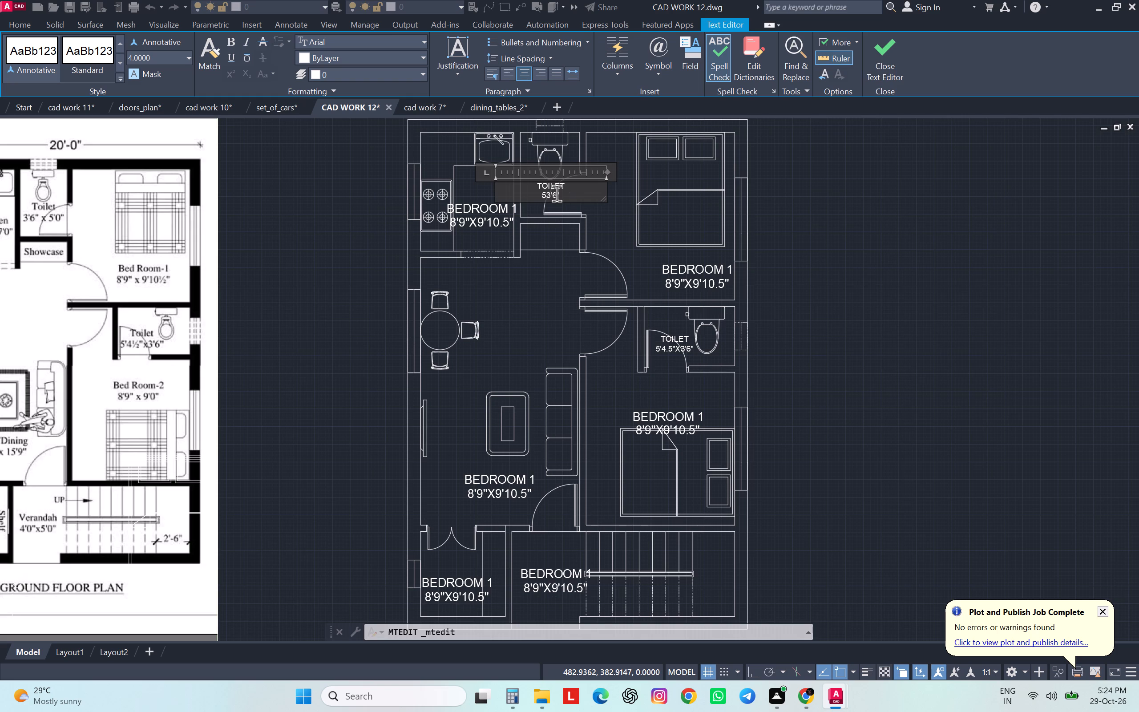
{"action": "key", "text": "BackSpace"}
{"action": "left_click_drag", "start_coordinate": [557, 194], "coordinate": [561, 192]}
{"action": "key", "text": "x"}
{"action": "key", "text": "Clear"}
{"action": "key", "text": "apostrophe"}
{"action": "key", "text": "BackSpace"}
{"action": "type", "text": "5'"}
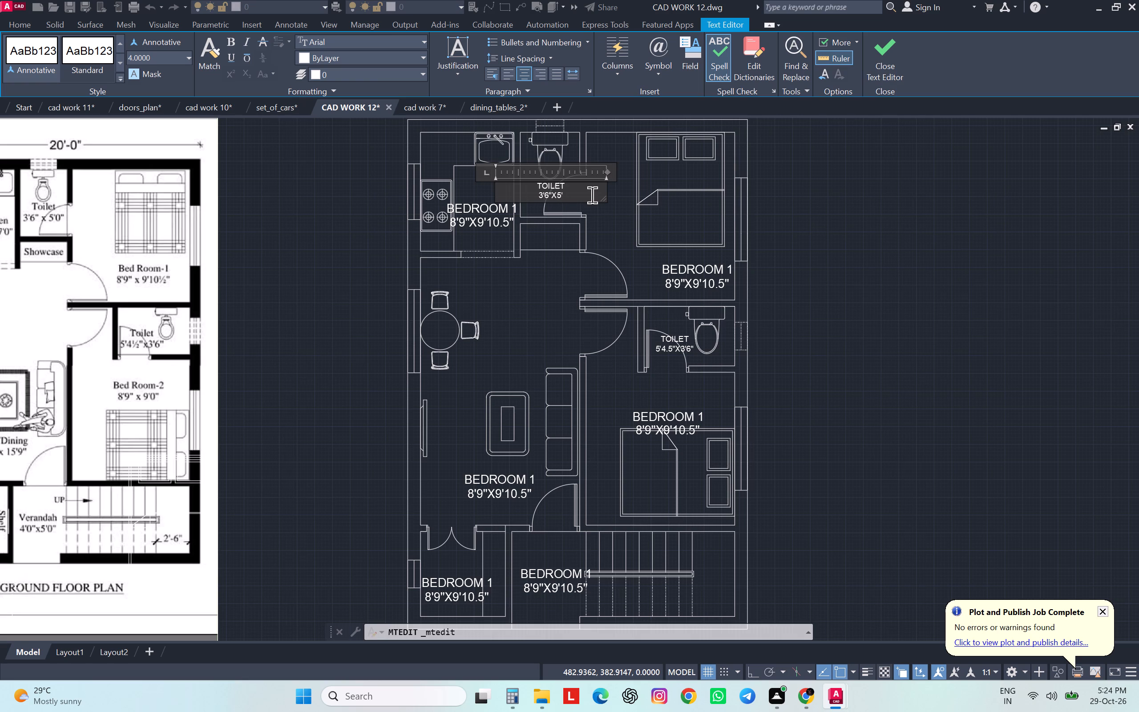
{"action": "key", "text": "0"}
{"action": "key", "text": "shift+quotedbl"}
Set the text height of both lines of the upper TOILET label to 6 and finish editing.
{"action": "left_click_drag", "start_coordinate": [570, 197], "coordinate": [527, 186]}
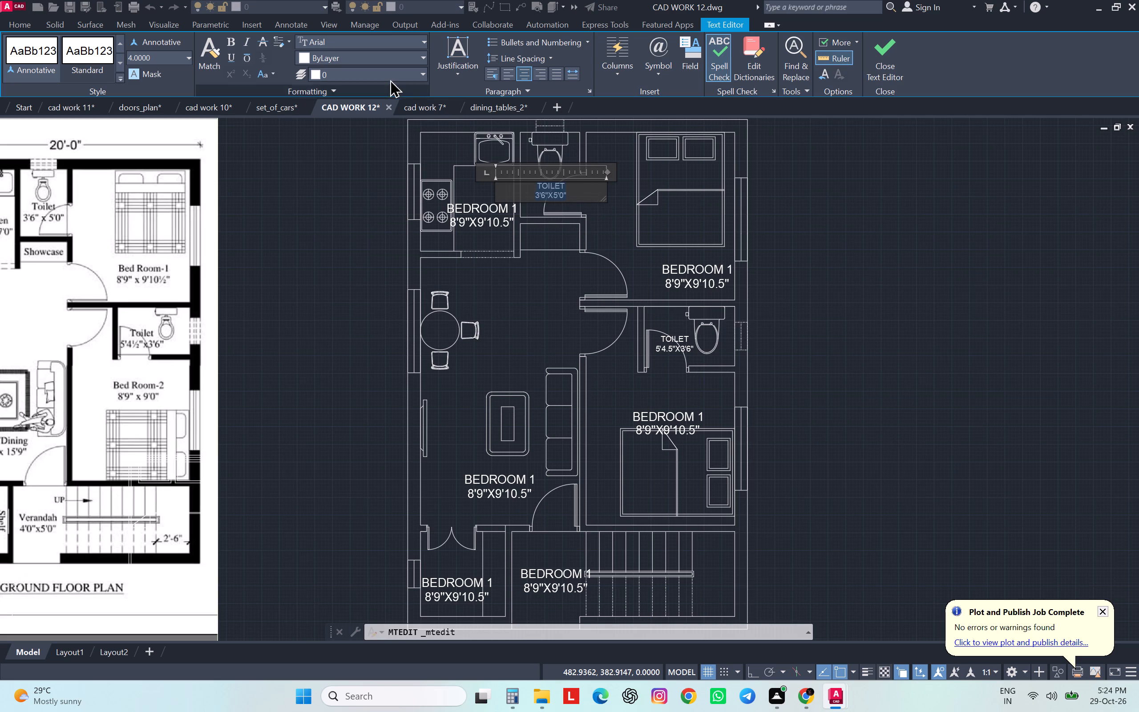
{"action": "scroll", "coordinate": [401, 74], "scroll_direction": "down", "scroll_amount": 1}
{"action": "left_click", "coordinate": [186, 59]}
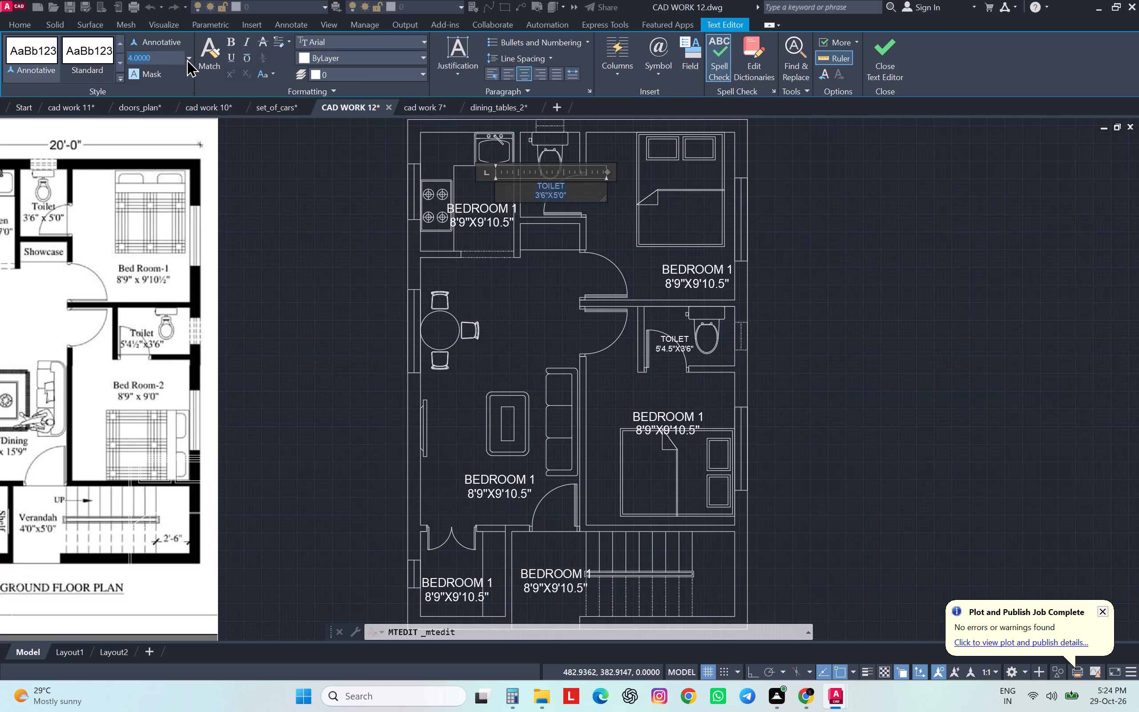
{"action": "left_click", "coordinate": [156, 88]}
{"action": "left_click", "coordinate": [526, 293]}
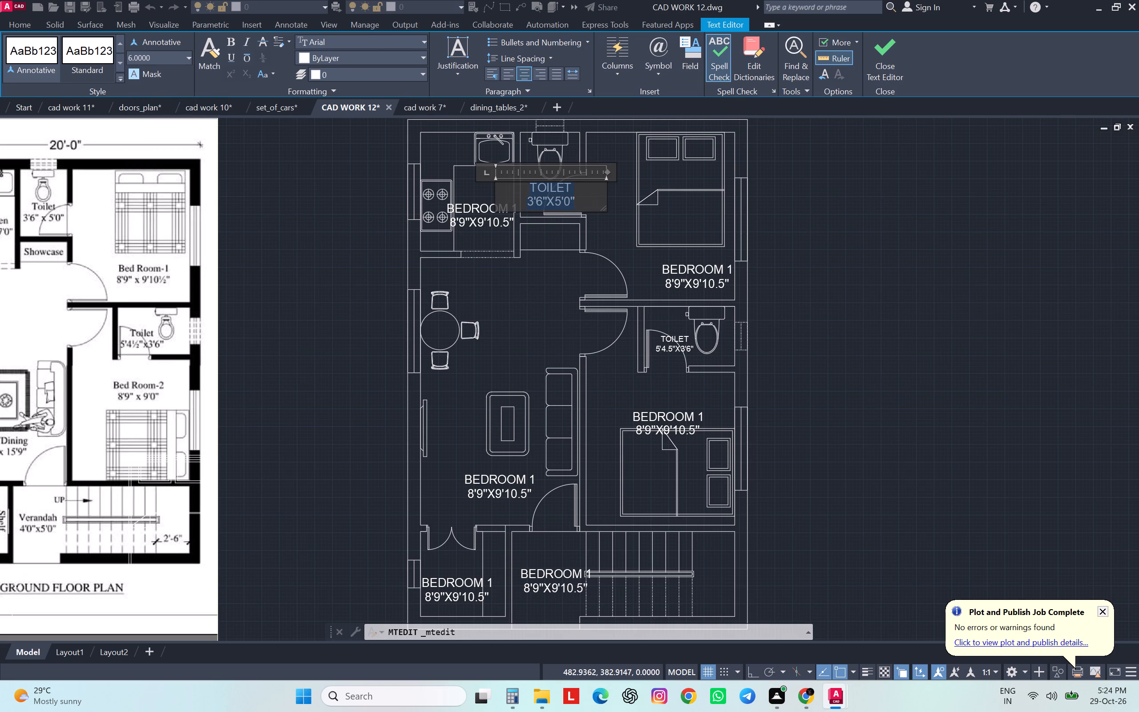
Set the text height of both lines of the TOILET label between the bedrooms to 6 and finish editing.
{"action": "double_click", "coordinate": [681, 341]}
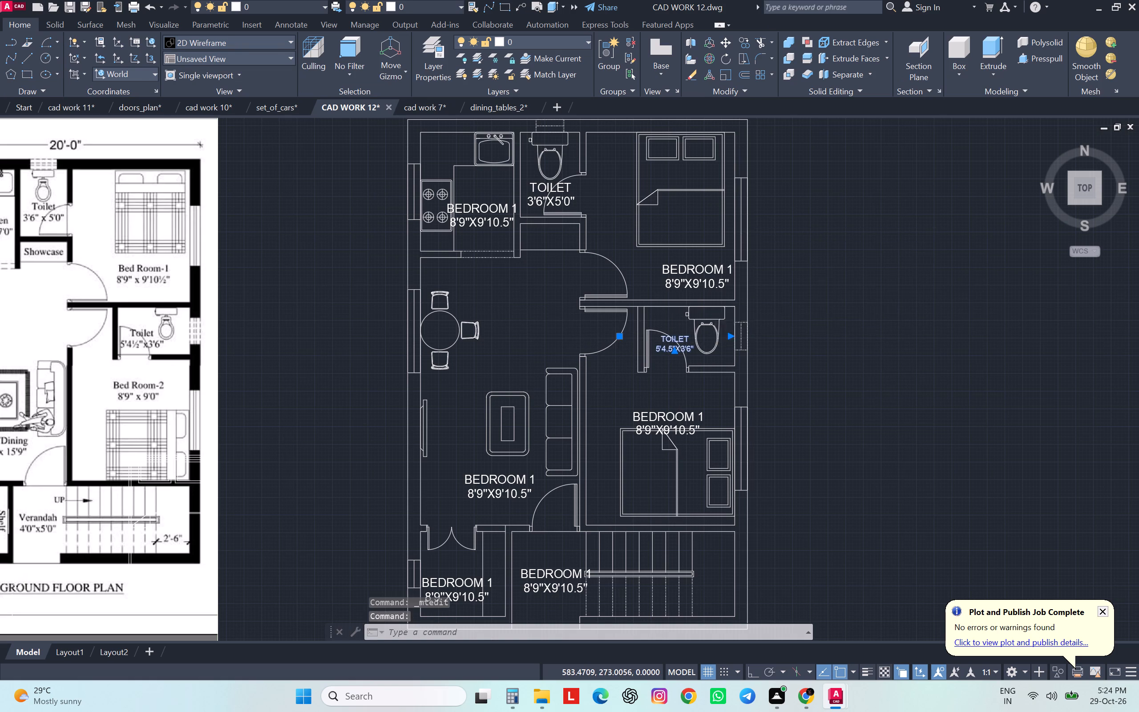
{"action": "left_click_drag", "start_coordinate": [695, 348], "coordinate": [641, 342]}
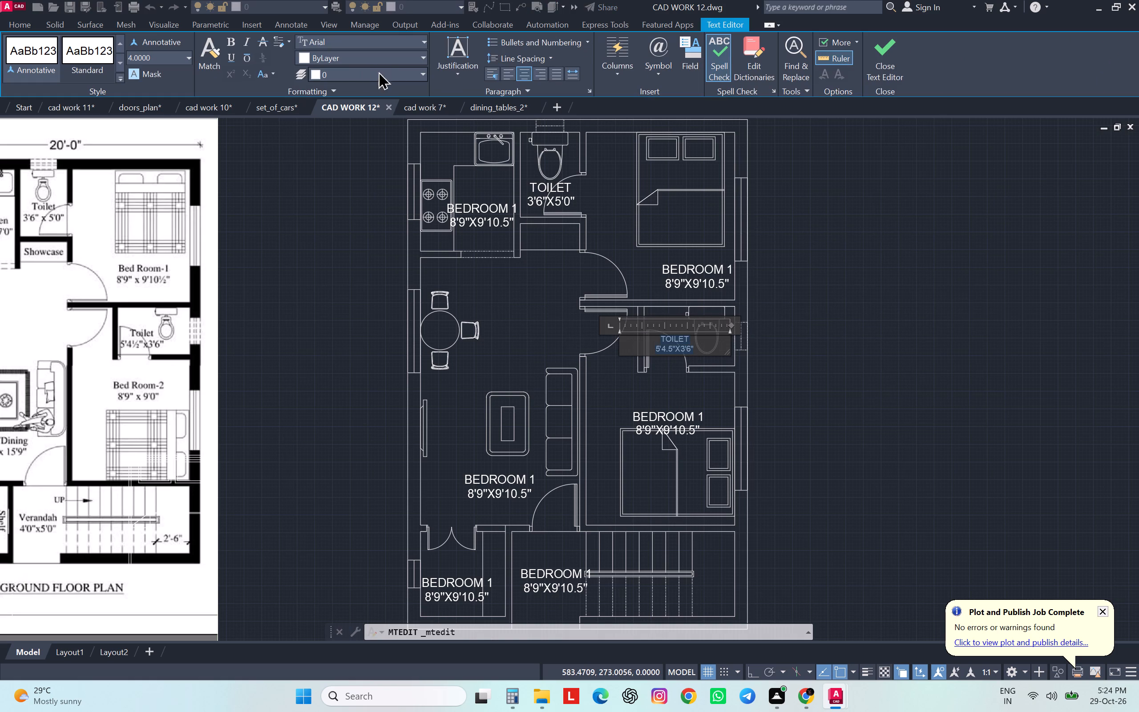
{"action": "left_click", "coordinate": [189, 59]}
{"action": "left_click", "coordinate": [155, 90]}
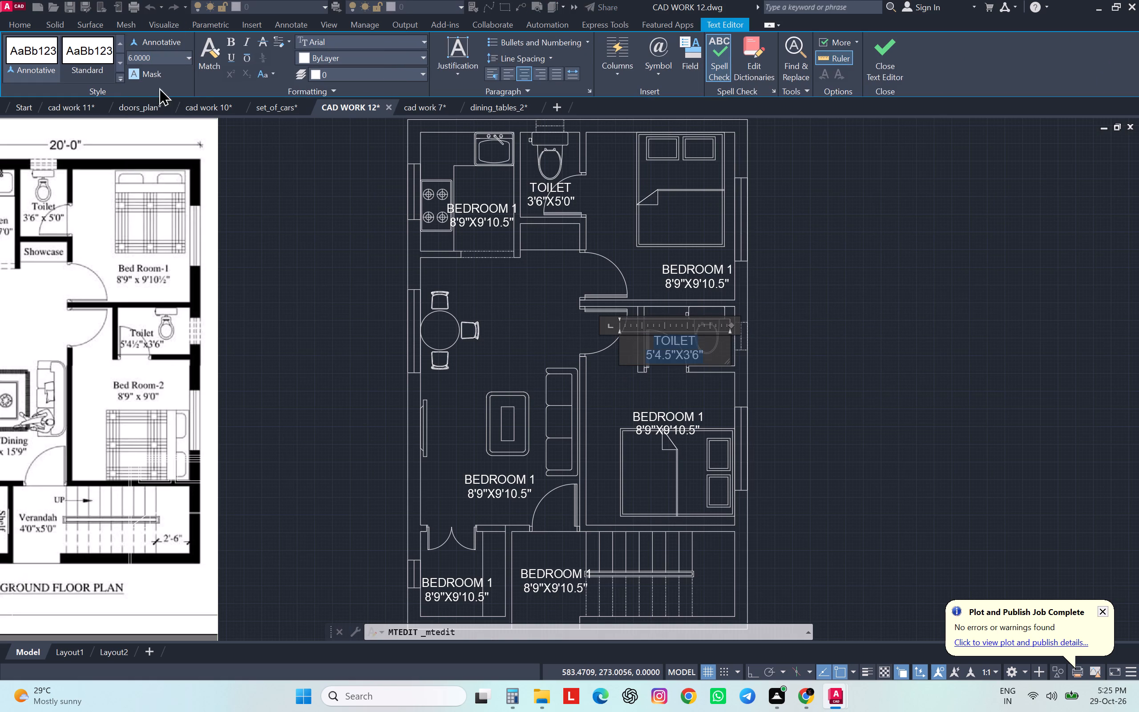
{"action": "left_click", "coordinate": [839, 297]}
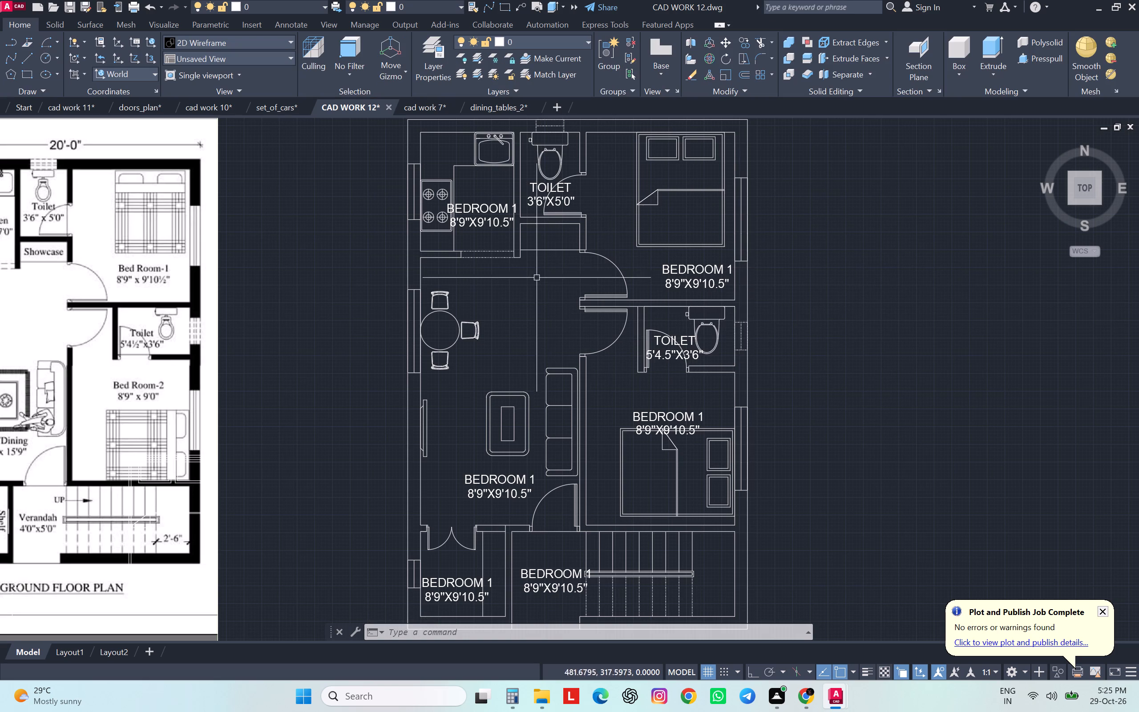
Replace the BEDROOM 1 label in the kitchen with KITCHEN and, on a second line, 5'6"X7'0".
{"action": "scroll", "coordinate": [543, 194], "scroll_direction": "up", "scroll_amount": 1}
{"action": "middle_click_drag", "start_coordinate": [543, 194], "coordinate": [686, 227]}
{"action": "scroll", "coordinate": [663, 244], "scroll_direction": "up", "scroll_amount": 2}
{"action": "scroll", "coordinate": [663, 244], "scroll_direction": "down", "scroll_amount": 1}
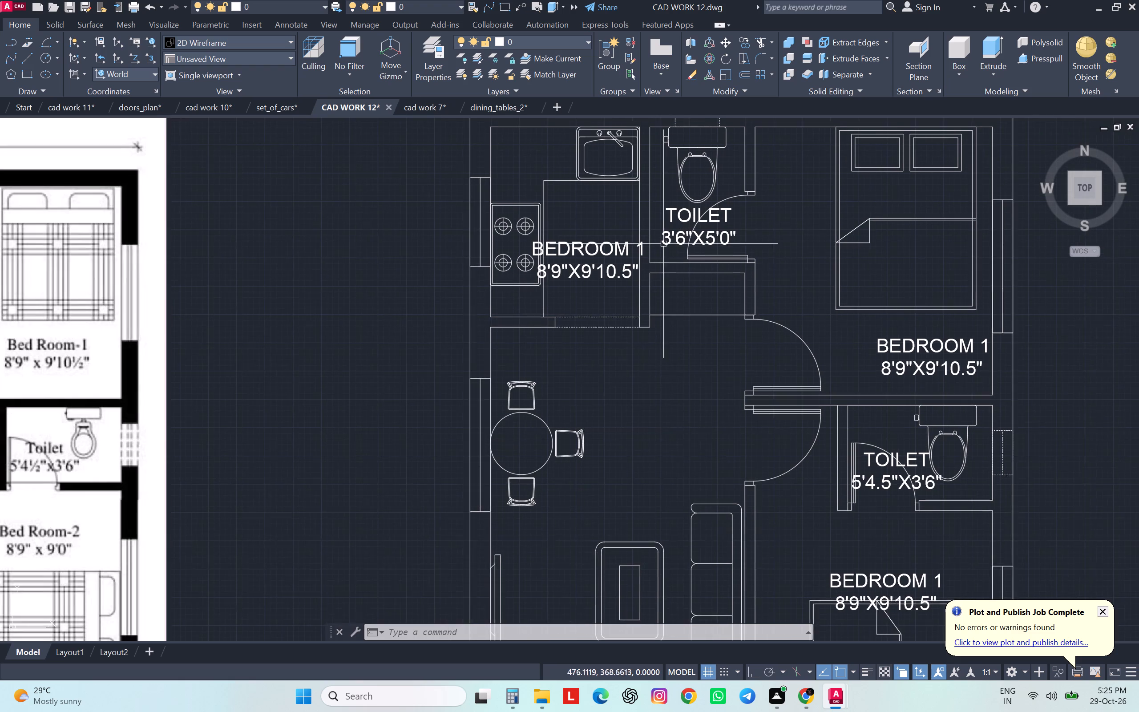
{"action": "left_click", "coordinate": [621, 252]}
{"action": "scroll", "coordinate": [642, 249], "scroll_direction": "down", "scroll_amount": 1}
{"action": "double_click", "coordinate": [624, 249]}
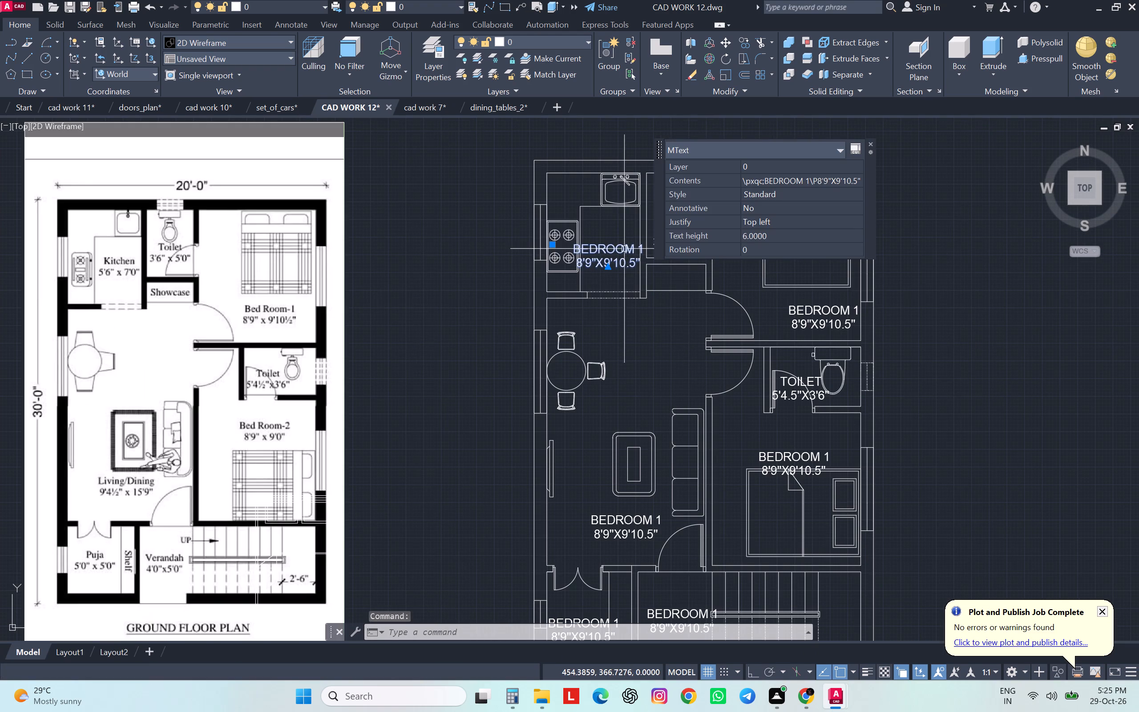
{"action": "left_click_drag", "start_coordinate": [647, 259], "coordinate": [570, 252]}
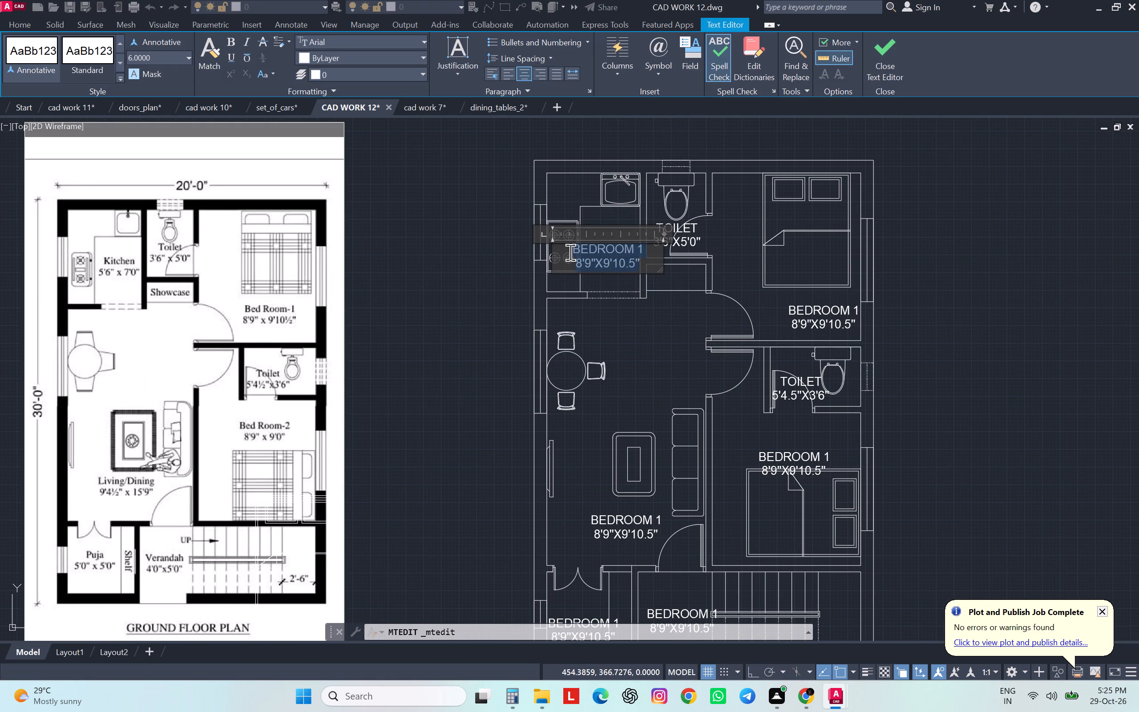
{"action": "type", "text": "KITCHEN"}
{"action": "key", "text": "Return"}
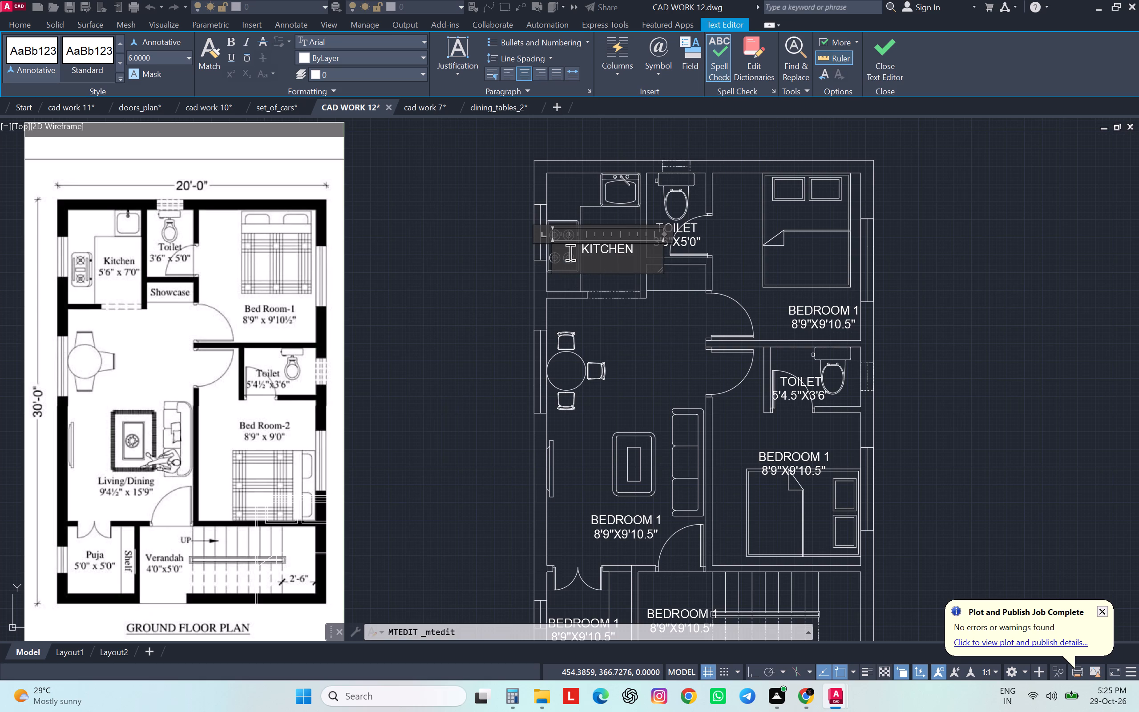
{"action": "type", "text": "5'6"}
{"action": "key", "text": "shift+quotedbl"}
{"action": "key", "text": "x"}
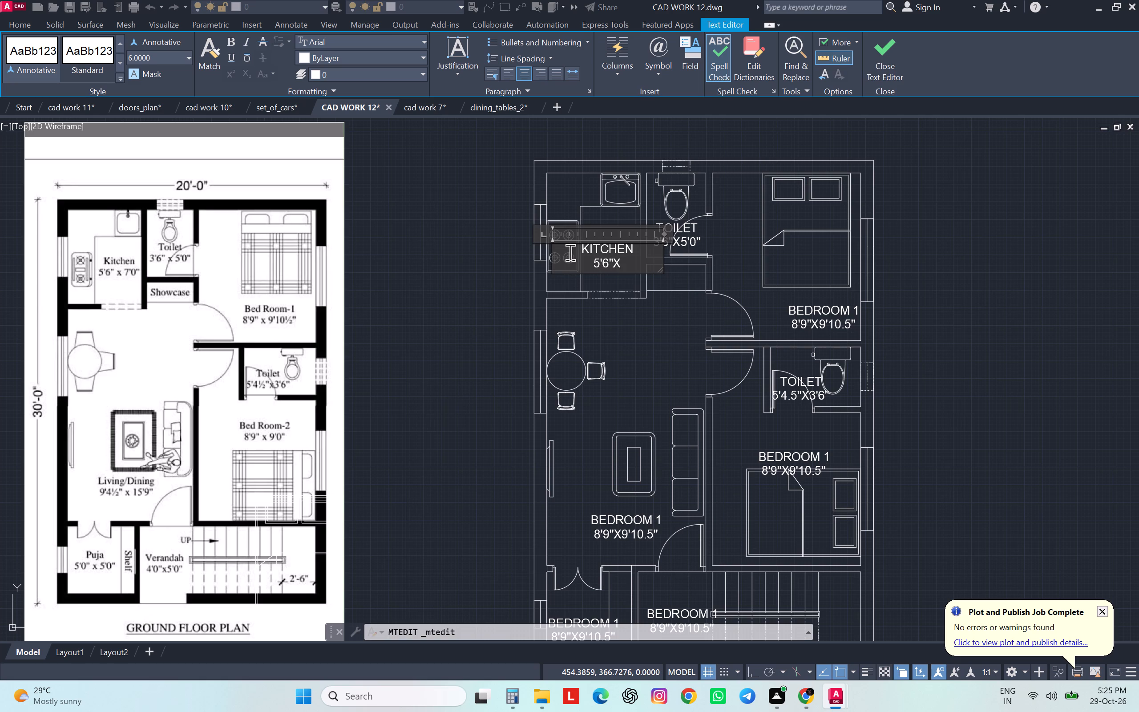
{"action": "type", "text": "7'0\""}
{"action": "left_click", "coordinate": [508, 295]}
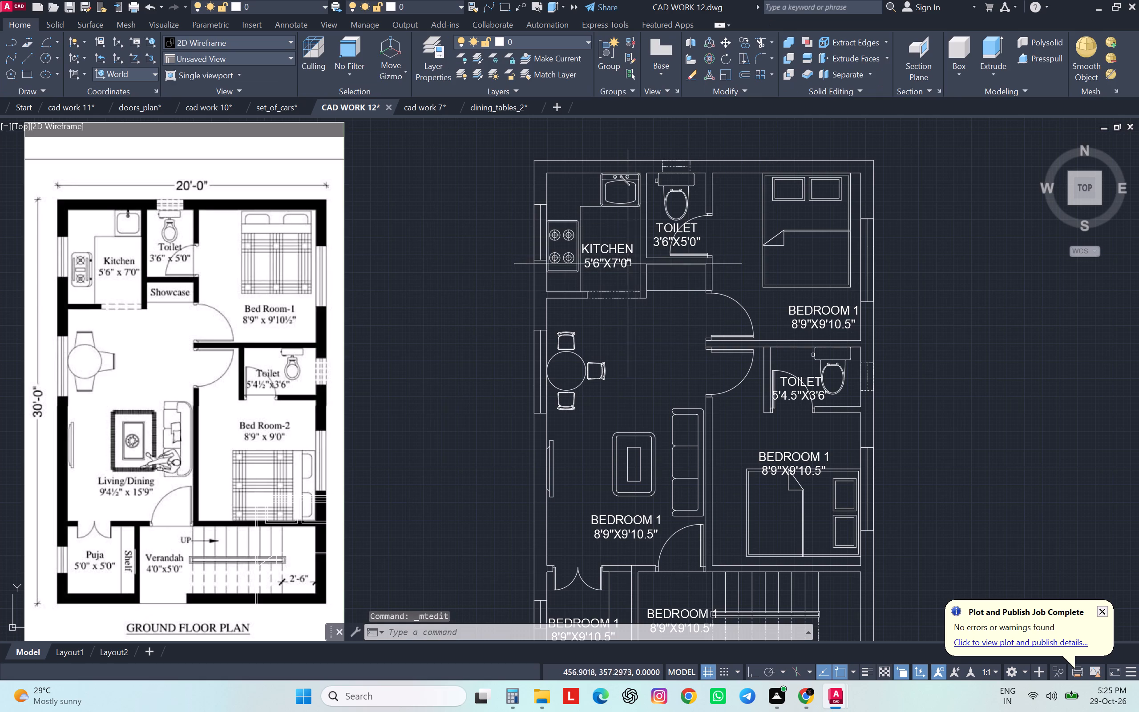
Replace the copied BEDROOM 1 label below the coffee table in the living area with the name LIVING/DINING.
{"action": "scroll", "coordinate": [622, 376], "scroll_direction": "down", "scroll_amount": 1}
{"action": "middle_click_drag", "start_coordinate": [622, 376], "coordinate": [642, 291]}
{"action": "scroll", "coordinate": [649, 382], "scroll_direction": "up", "scroll_amount": 2}
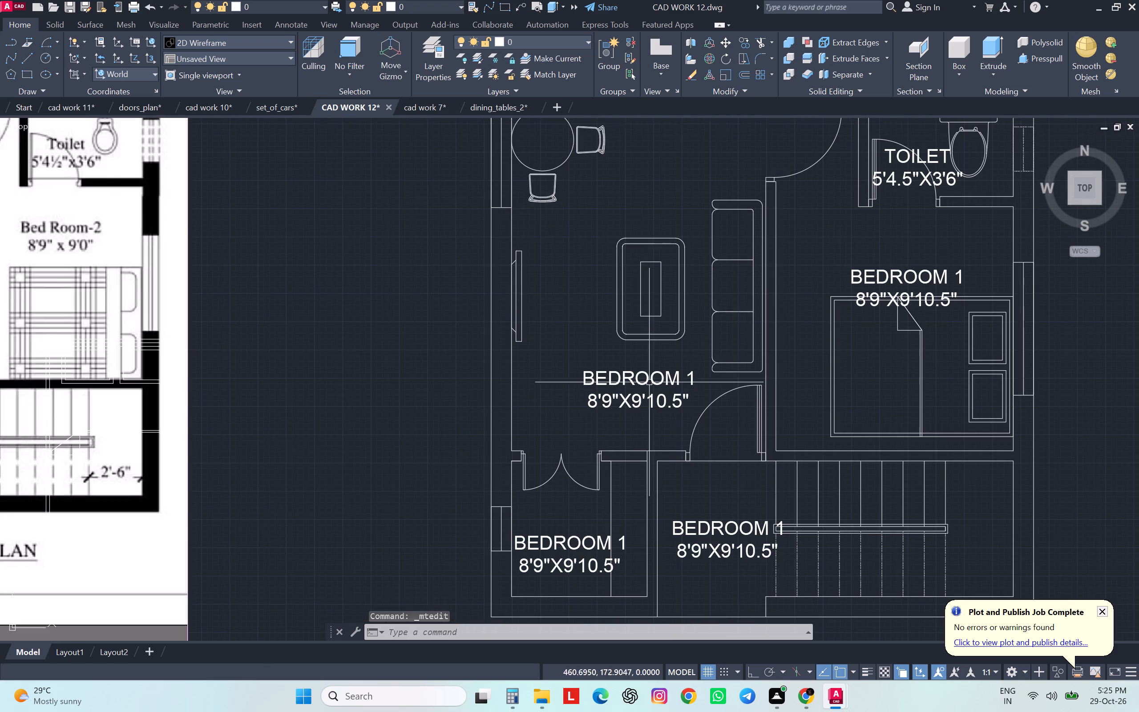
{"action": "double_click", "coordinate": [653, 380]}
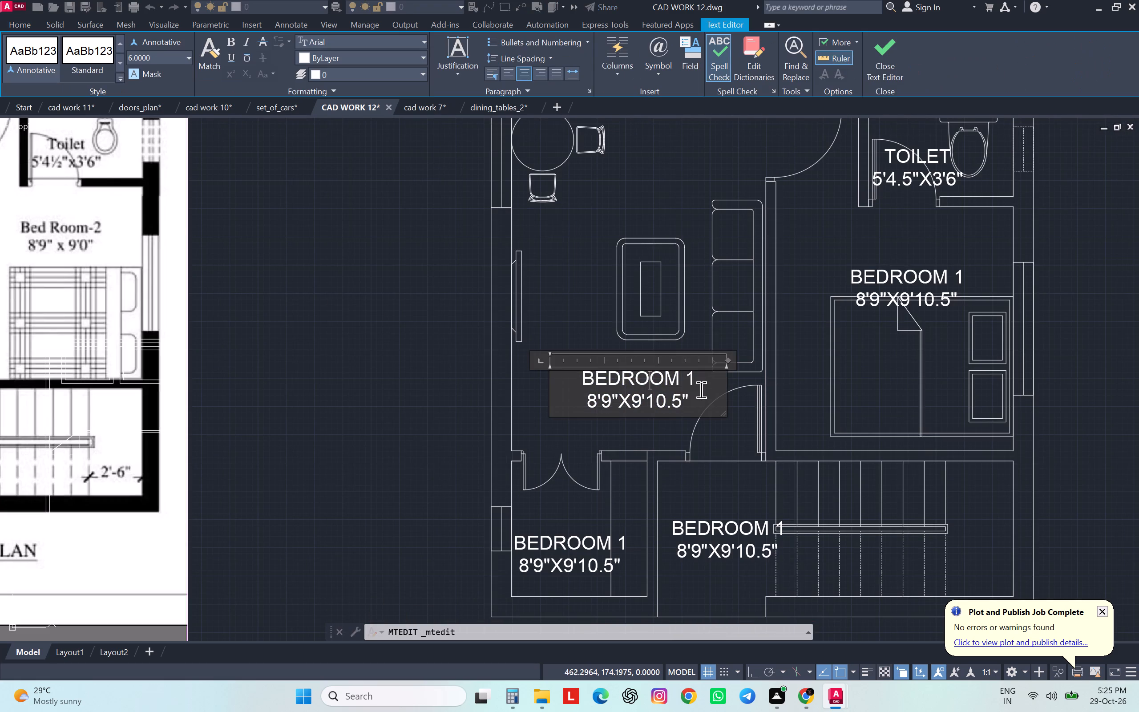
{"action": "left_click_drag", "start_coordinate": [701, 390], "coordinate": [594, 408]}
{"action": "left_click_drag", "start_coordinate": [587, 402], "coordinate": [704, 393]}
{"action": "left_click_drag", "start_coordinate": [699, 398], "coordinate": [681, 400]}
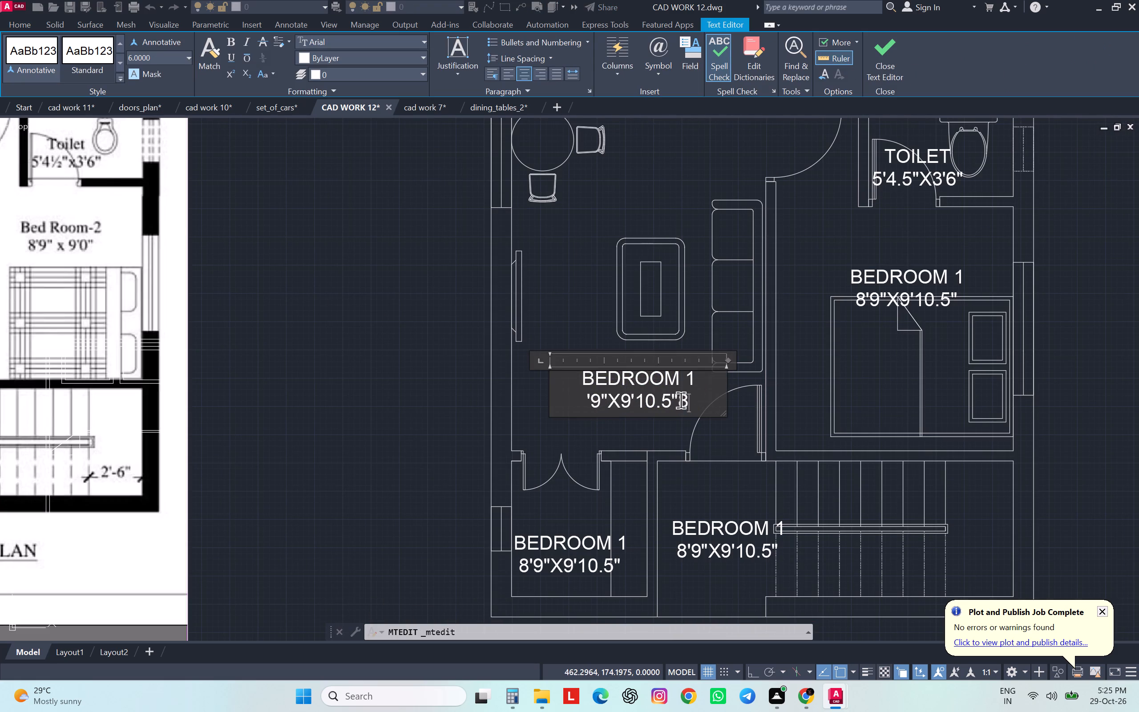
{"action": "left_click_drag", "start_coordinate": [681, 400], "coordinate": [587, 381]}
{"action": "type", "text": "LIVING"}
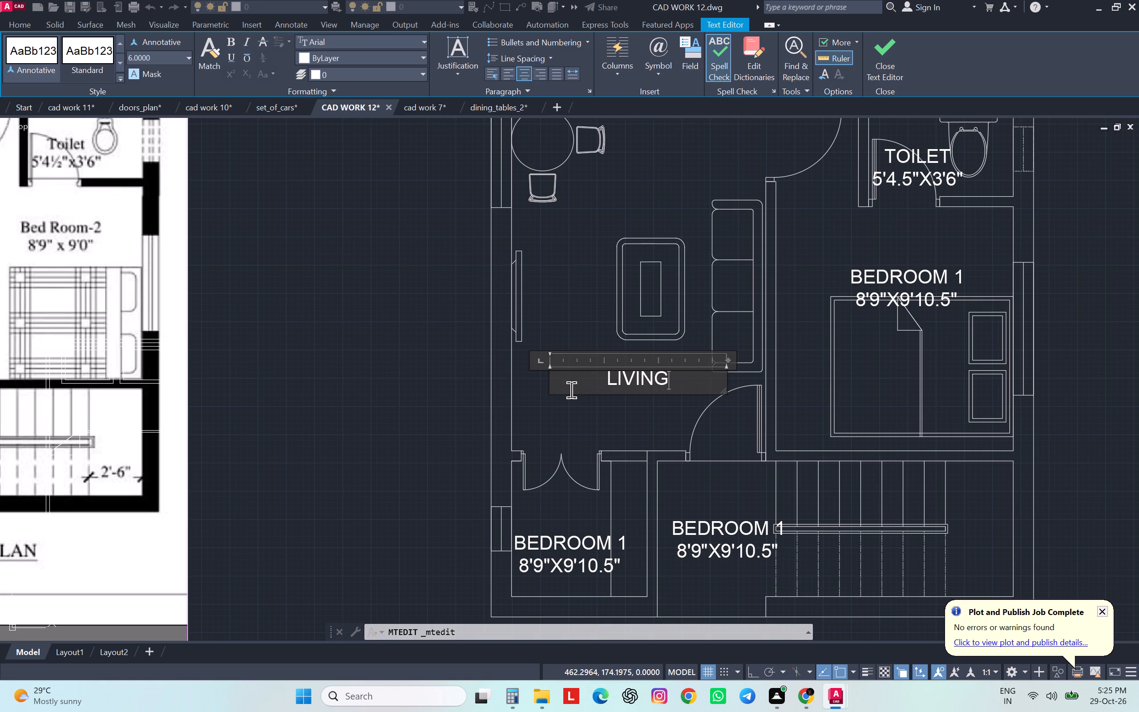
{"action": "key", "text": "slash"}
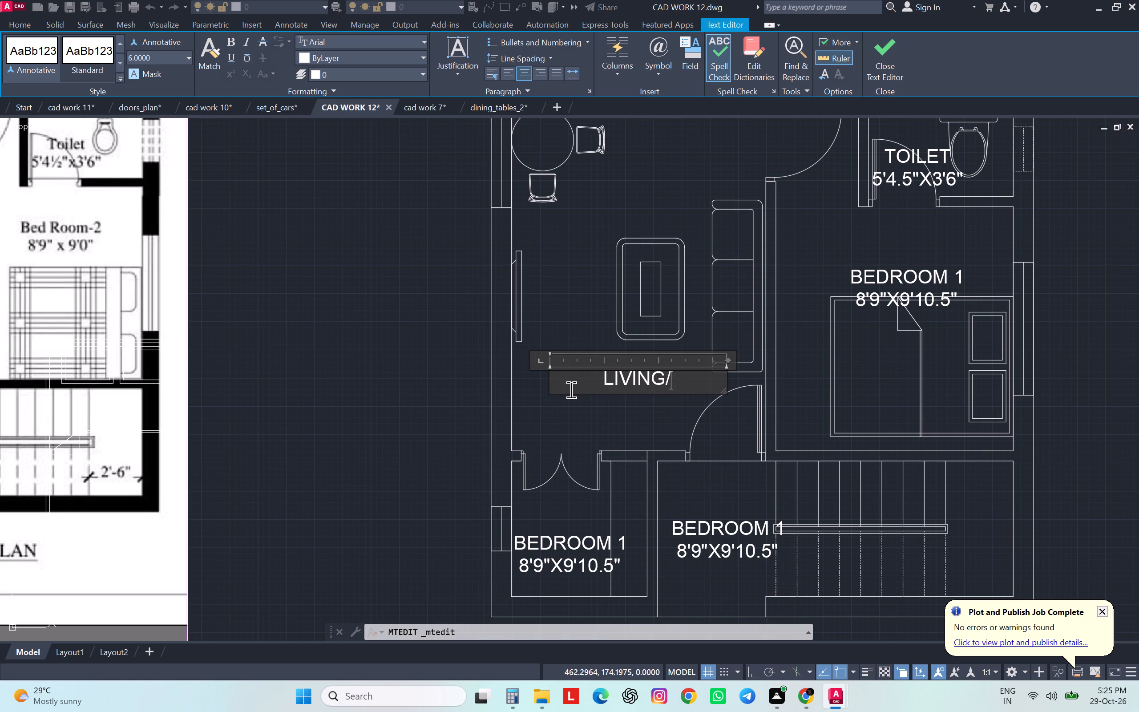
{"action": "key", "text": "d"}
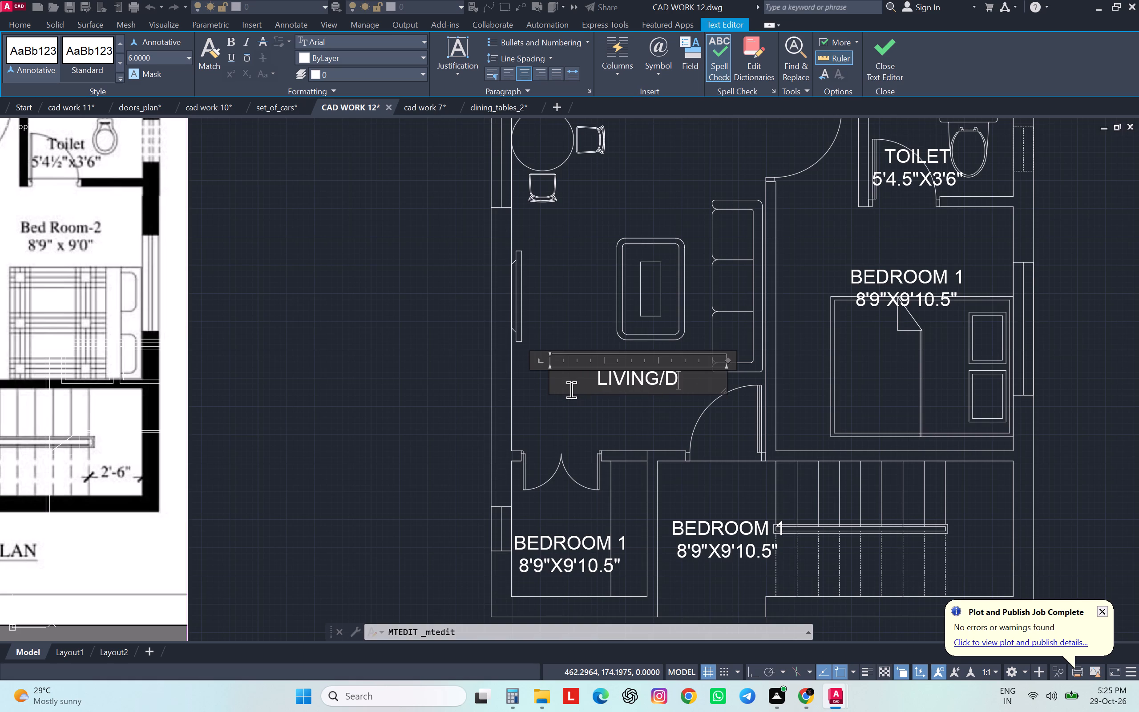
{"action": "type", "text": "INING"}
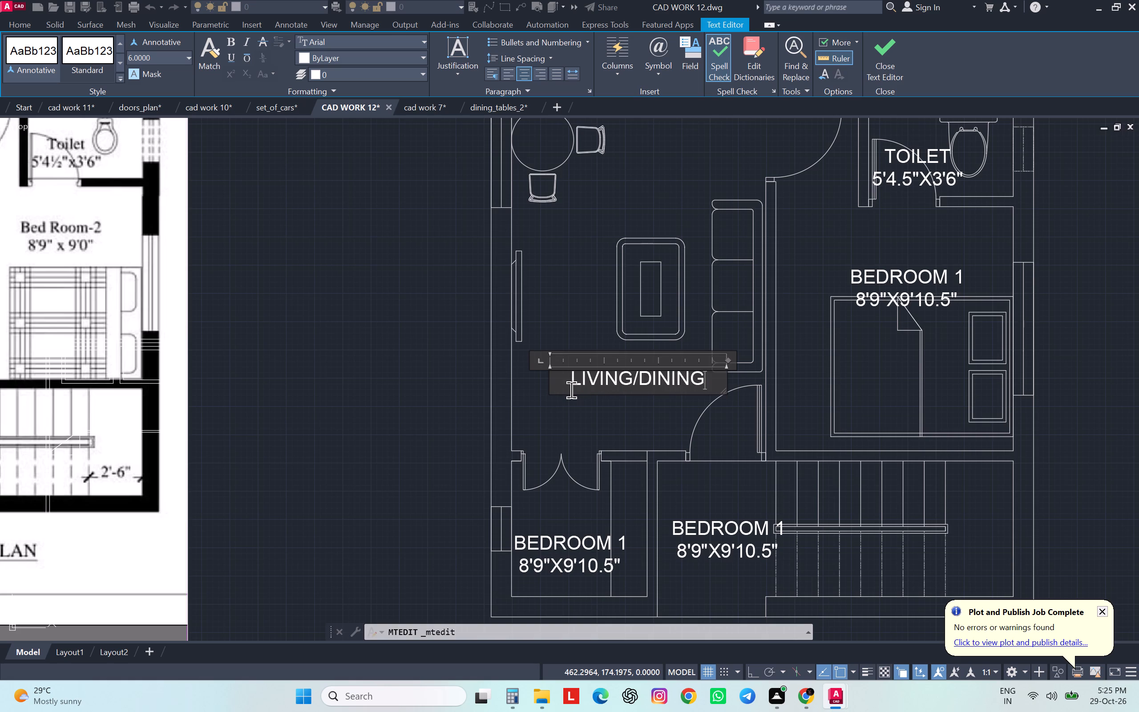
Add a second line reading 9'4.5"X15'9" to the LIVING/DINING label, matching the reference plan, and finish editing.
{"action": "scroll", "coordinate": [529, 352], "scroll_direction": "down", "scroll_amount": 4}
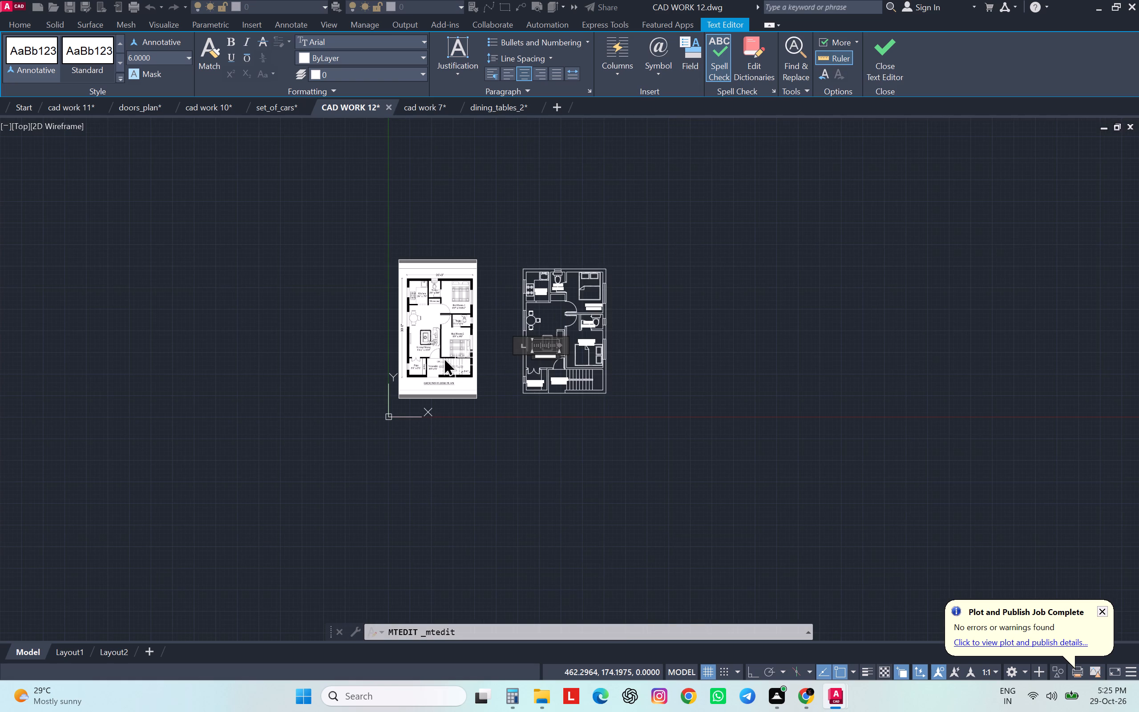
{"action": "scroll", "coordinate": [425, 351], "scroll_direction": "up", "scroll_amount": 5}
{"action": "scroll", "coordinate": [456, 345], "scroll_direction": "down", "scroll_amount": 2}
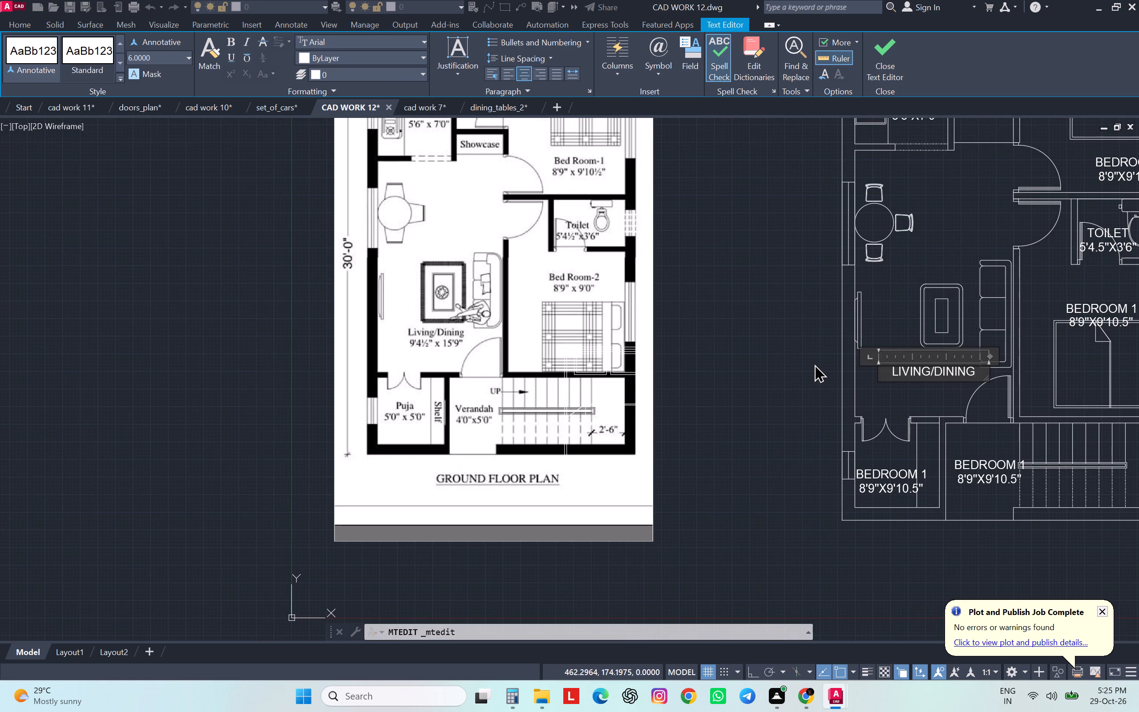
{"action": "key", "text": "Return"}
{"action": "key", "text": "9"}
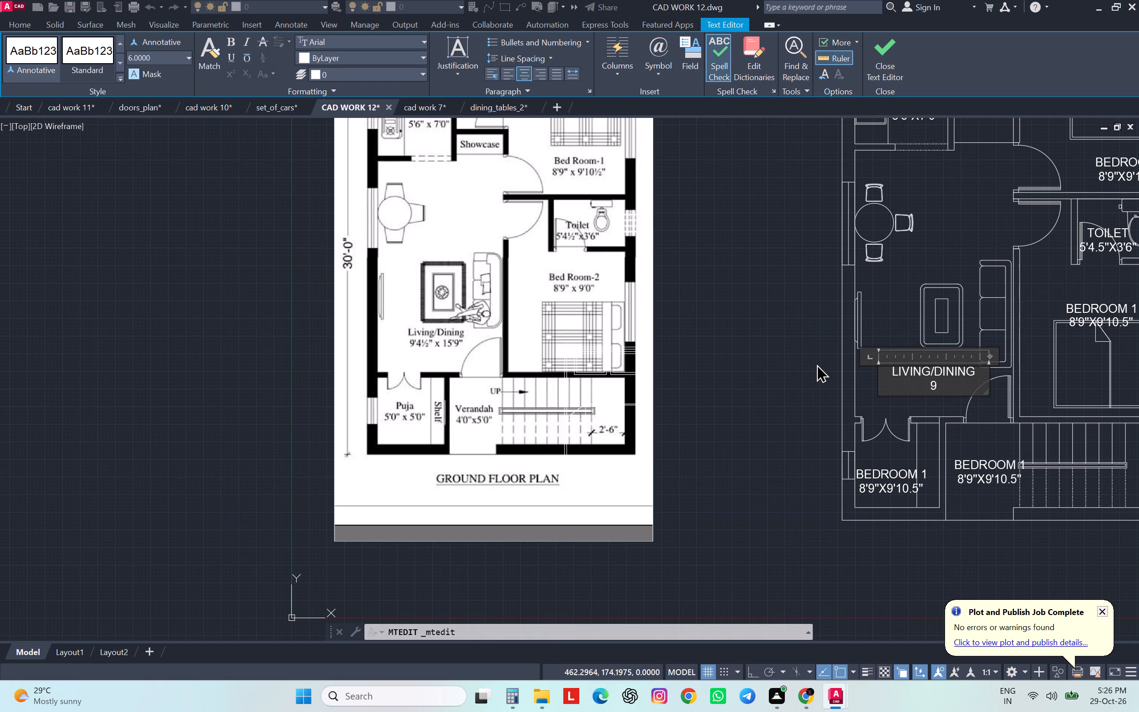
{"action": "key", "text": "apostrophe"}
{"action": "type", "text": "4.5"}
{"action": "key", "text": "shift+quotedbl"}
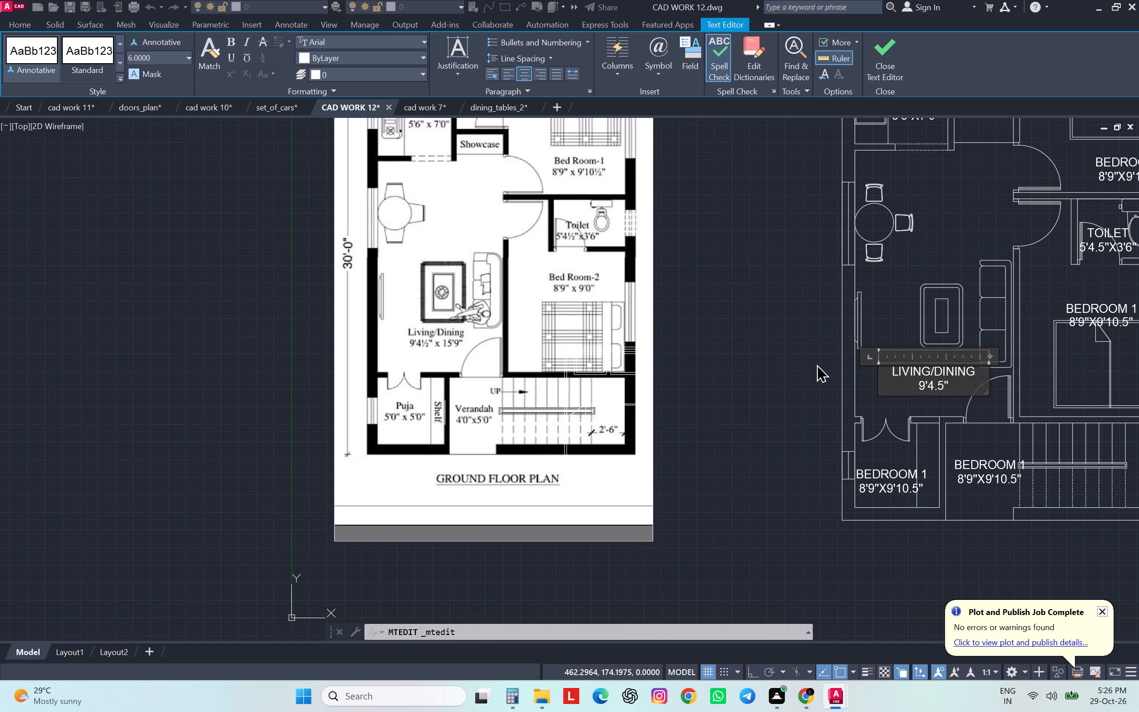
{"action": "key", "text": "x"}
{"action": "key", "text": "1"}
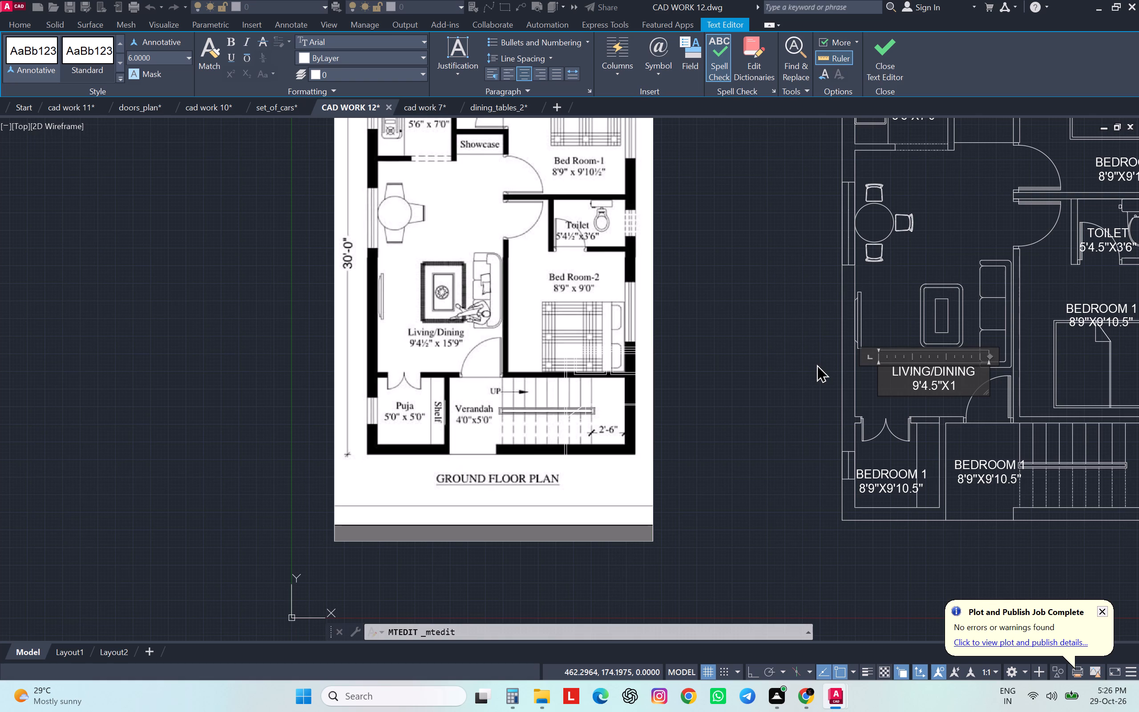
{"action": "type", "text": "5'"}
{"action": "type", "text": "9\""}
{"action": "left_click", "coordinate": [807, 364]}
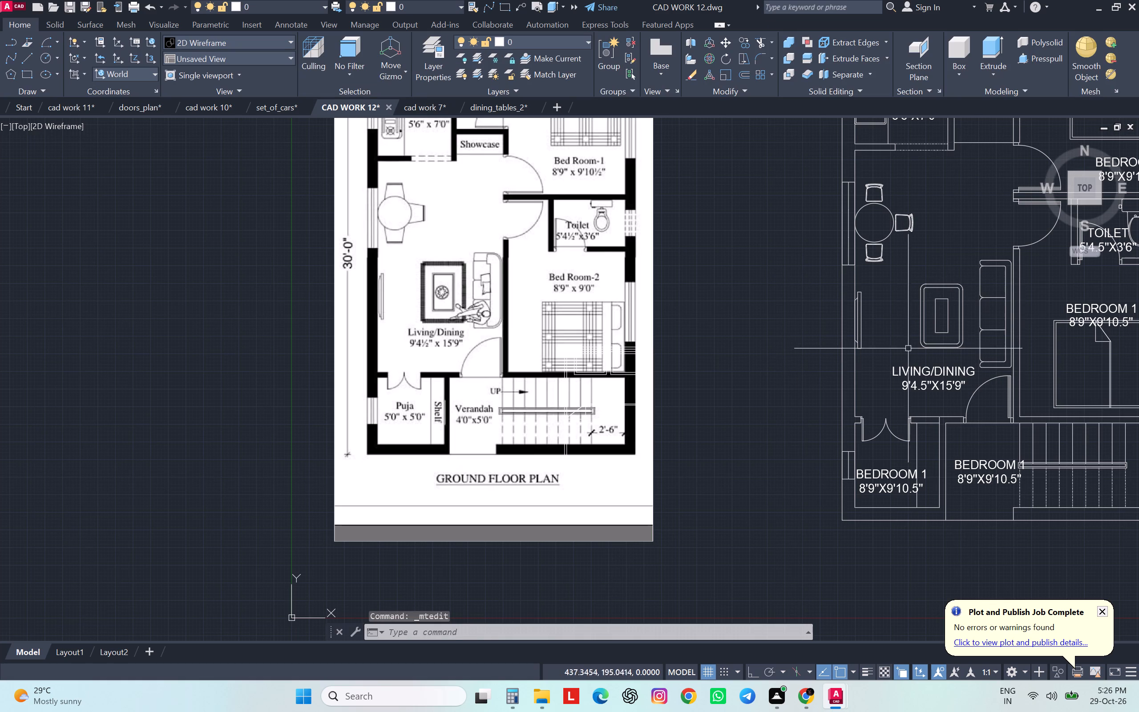
Move the LIVING/DINING label slightly up and left, clear of the entrance door swing.
{"action": "left_click", "coordinate": [930, 372]}
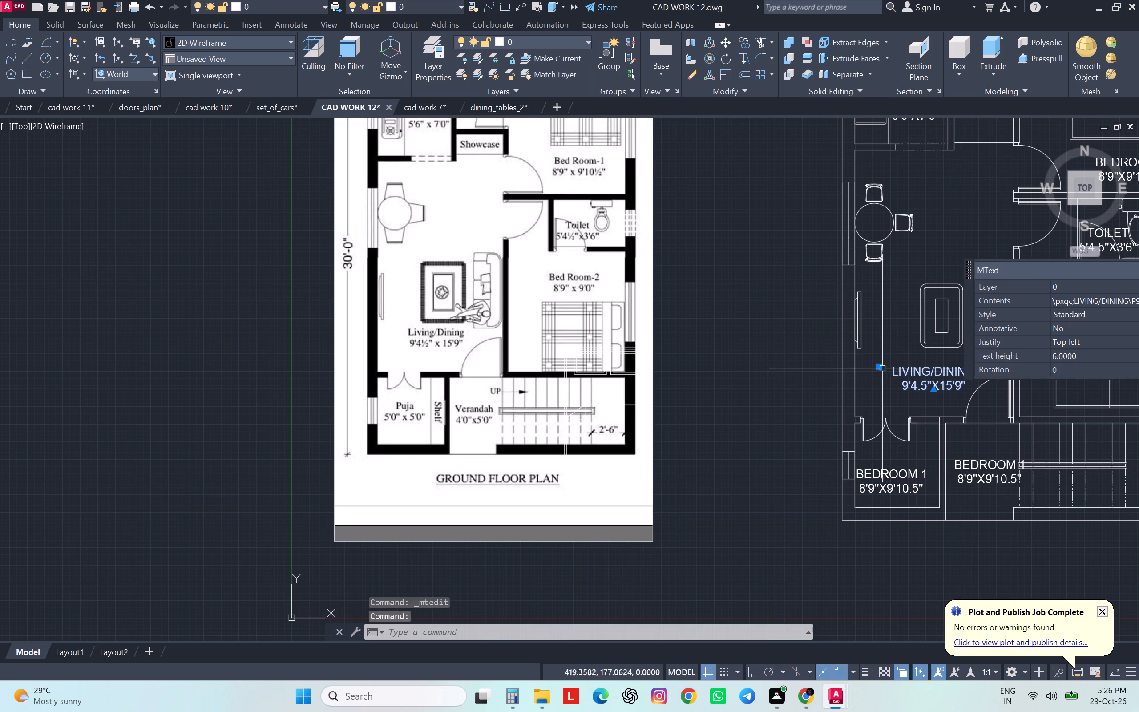
{"action": "left_click", "coordinate": [879, 368]}
{"action": "left_click", "coordinate": [886, 361]}
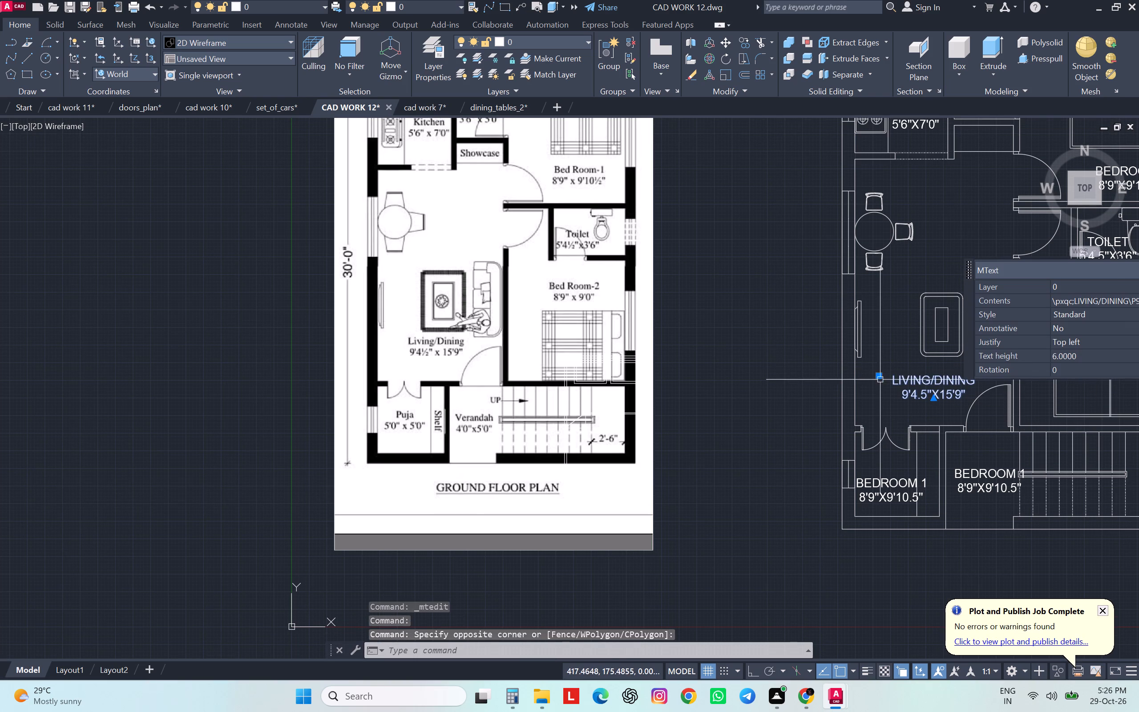
{"action": "left_click", "coordinate": [880, 377]}
{"action": "left_click", "coordinate": [866, 367]}
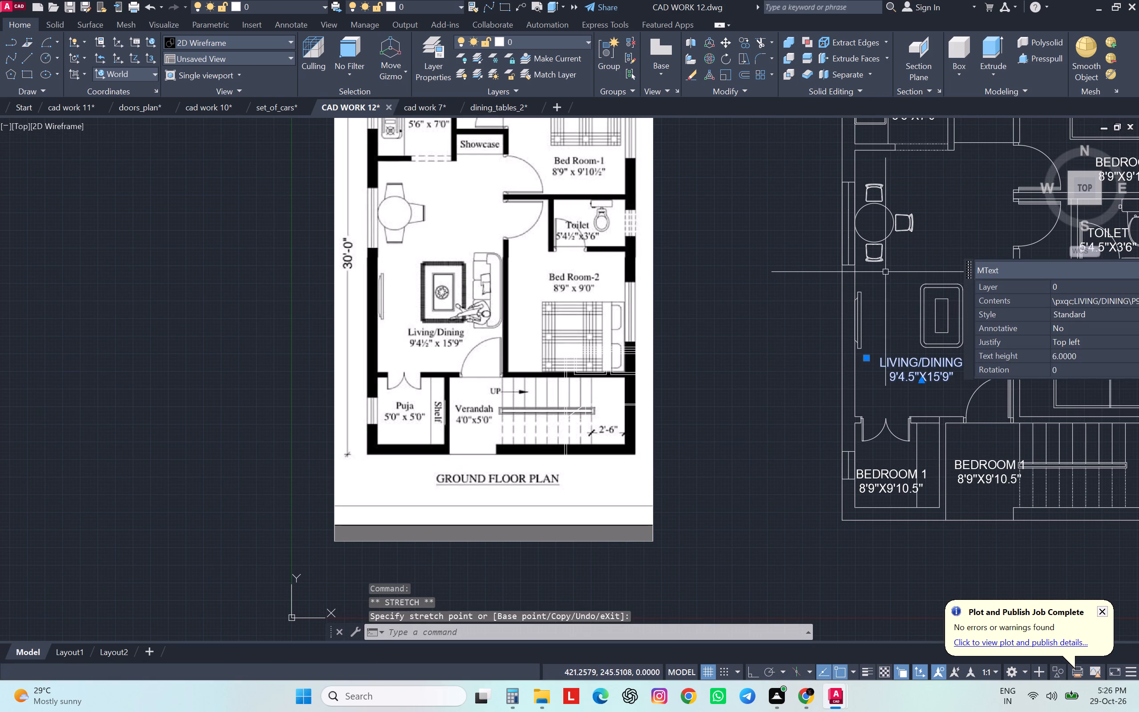
Replace the BEDROOM 1 label in the small room beside the verandah with PUJA and, on a second line, 5'0"X5'0".
{"action": "double_click", "coordinate": [891, 482]}
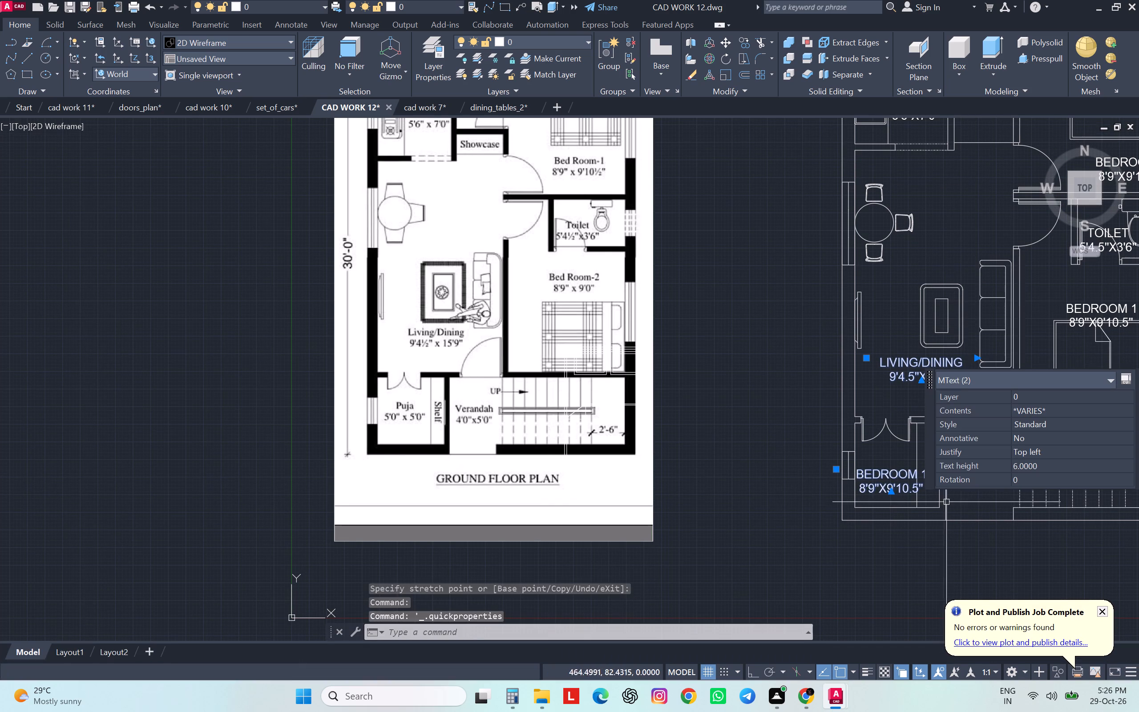
{"action": "middle_click_drag", "start_coordinate": [886, 477], "coordinate": [771, 366]}
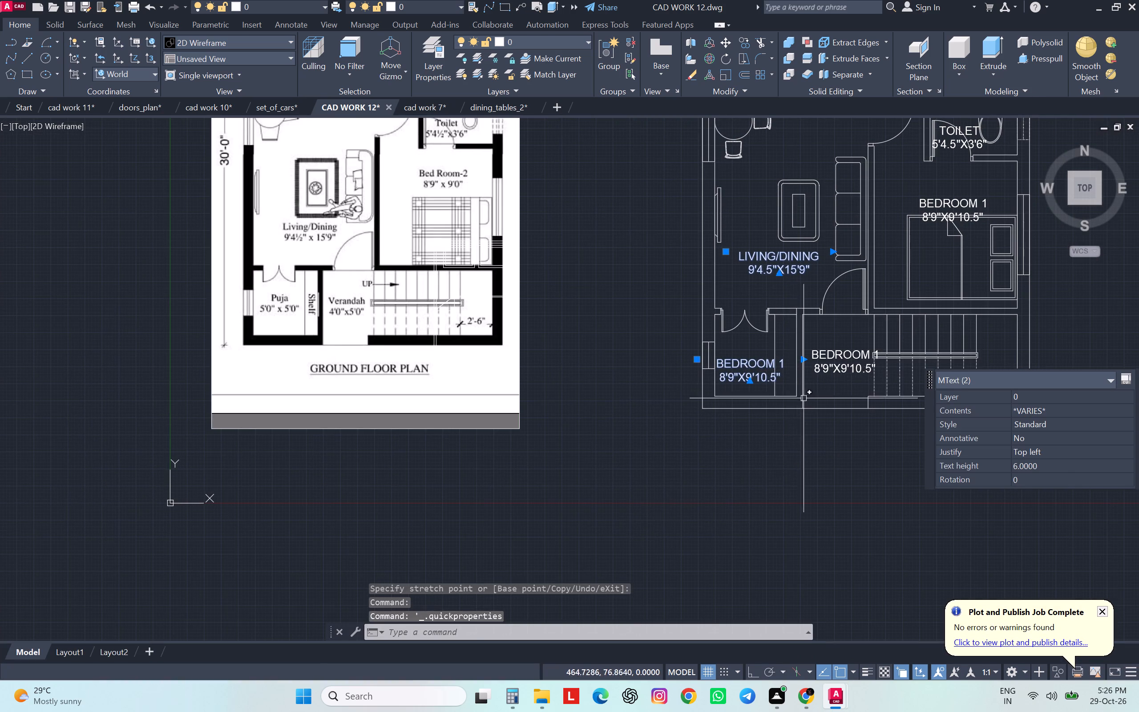
{"action": "key", "text": "Escape"}
{"action": "double_click", "coordinate": [763, 370]}
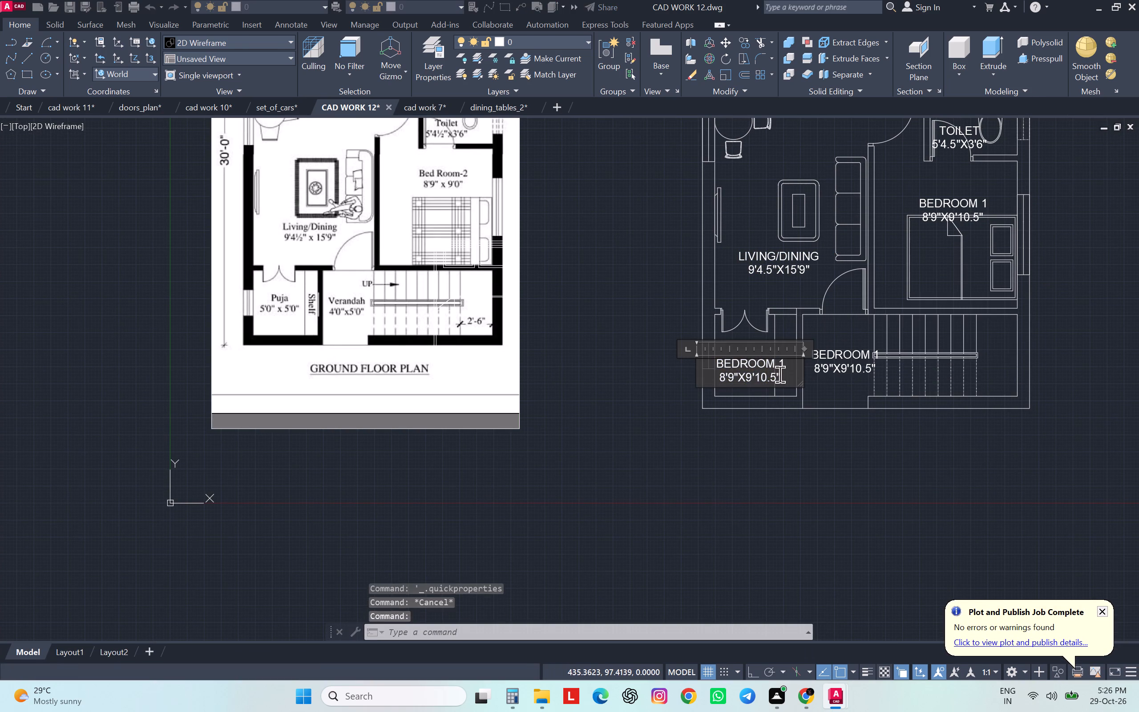
{"action": "left_click_drag", "start_coordinate": [788, 376], "coordinate": [715, 364]}
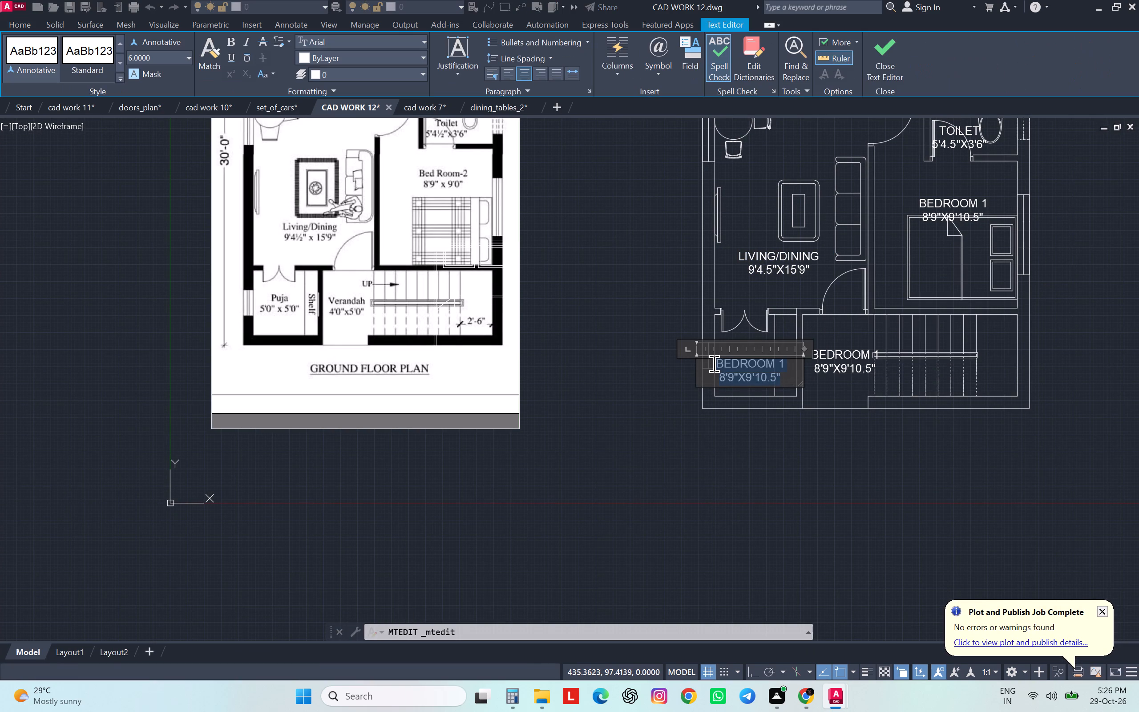
{"action": "type", "text": "PUJA"}
{"action": "key", "text": "Return"}
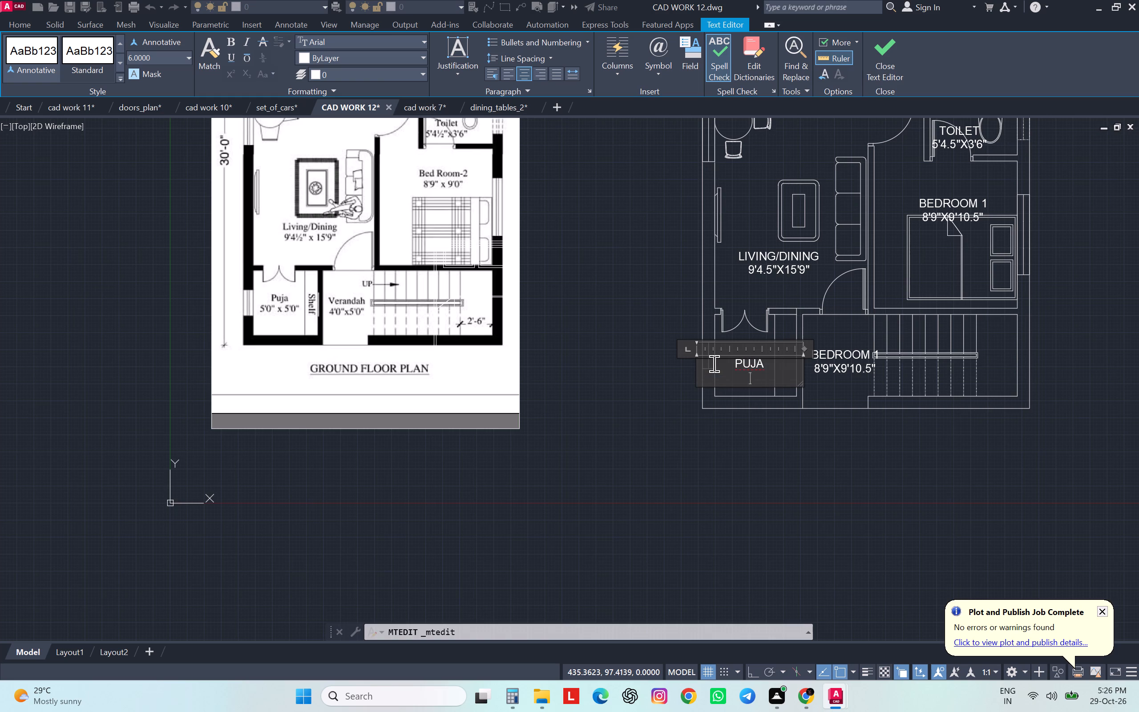
{"action": "type", "text": "5'0\""}
{"action": "key", "text": "x"}
{"action": "type", "text": "5'0\""}
{"action": "left_click", "coordinate": [650, 345]}
Replace the BEDROOM 1 label beside the staircase with VERANDAH and, on a second line, 4'0"X5'0".
{"action": "left_click", "coordinate": [848, 360]}
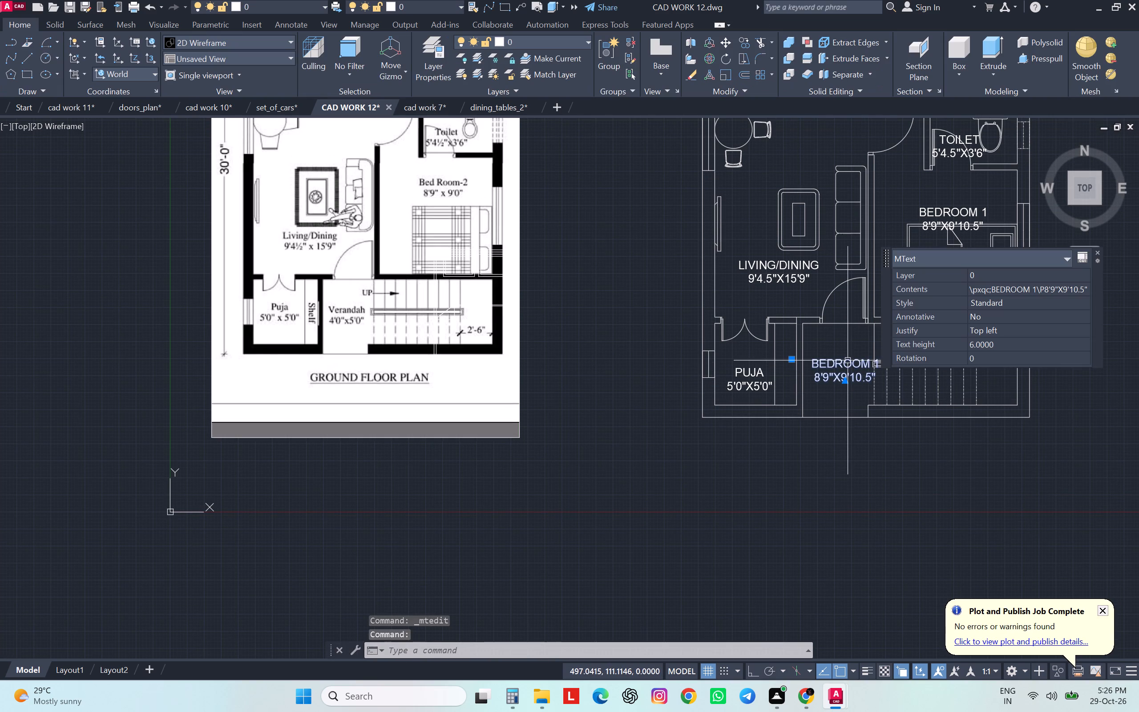
{"action": "key", "text": "Escape"}
{"action": "double_click", "coordinate": [850, 356]}
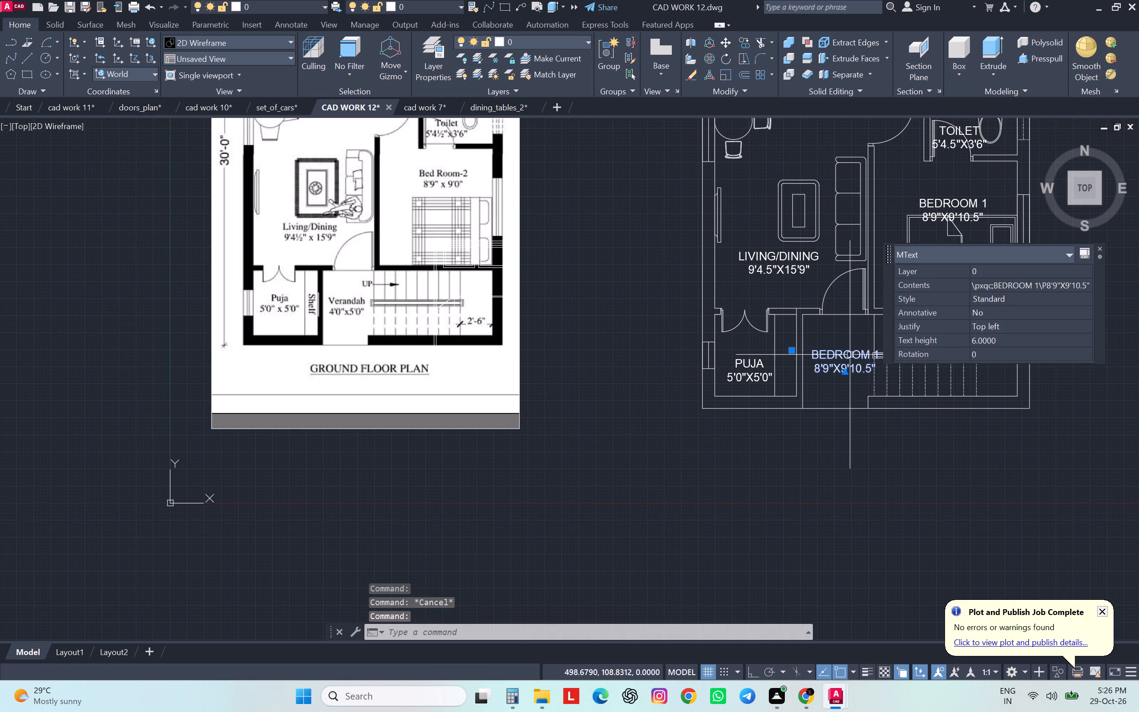
{"action": "key", "text": "Escape"}
{"action": "double_click", "coordinate": [852, 365]}
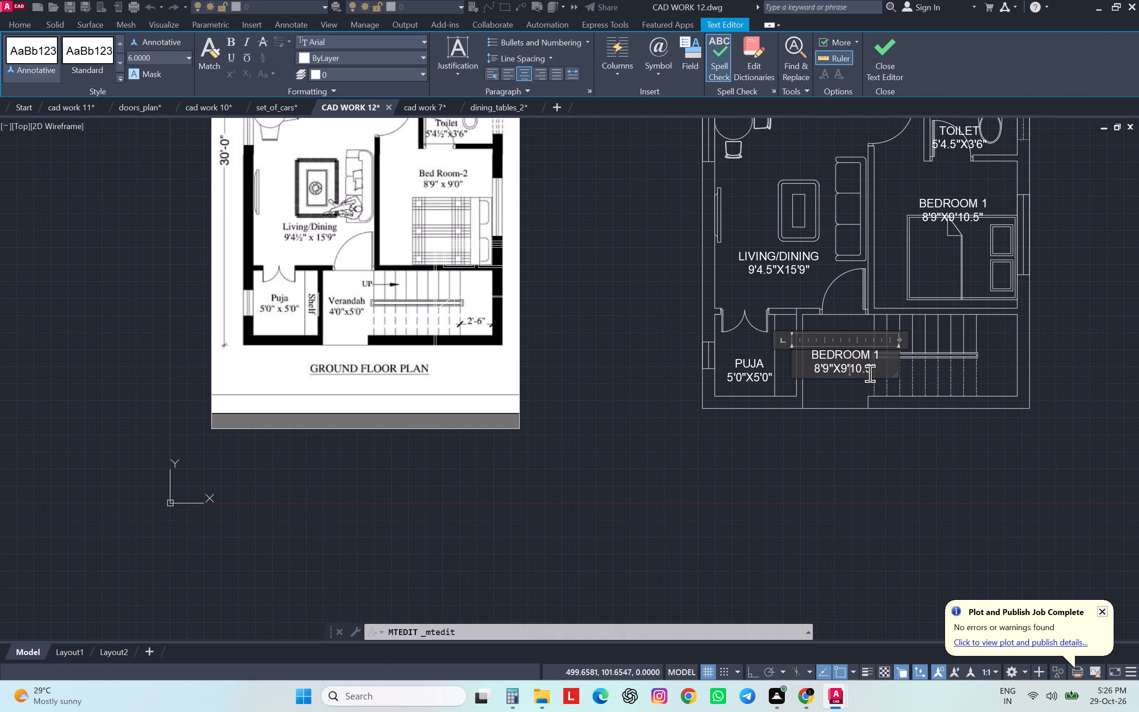
{"action": "left_click_drag", "start_coordinate": [879, 364], "coordinate": [793, 351]}
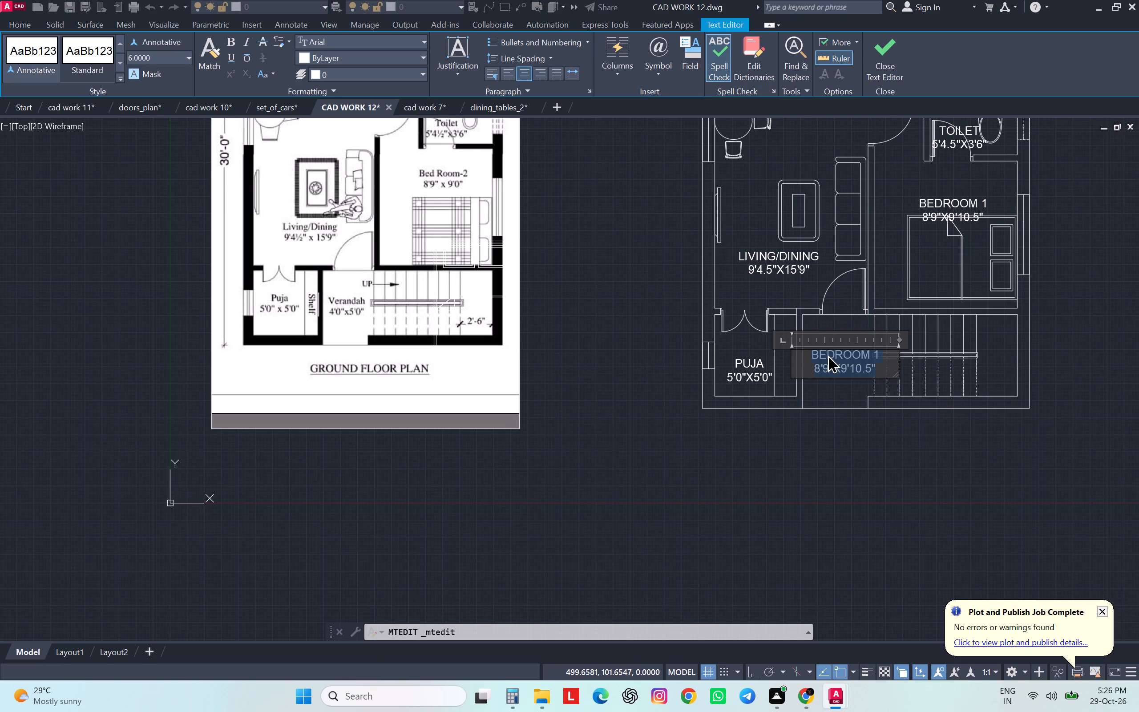
{"action": "type", "text": "VERANDAH"}
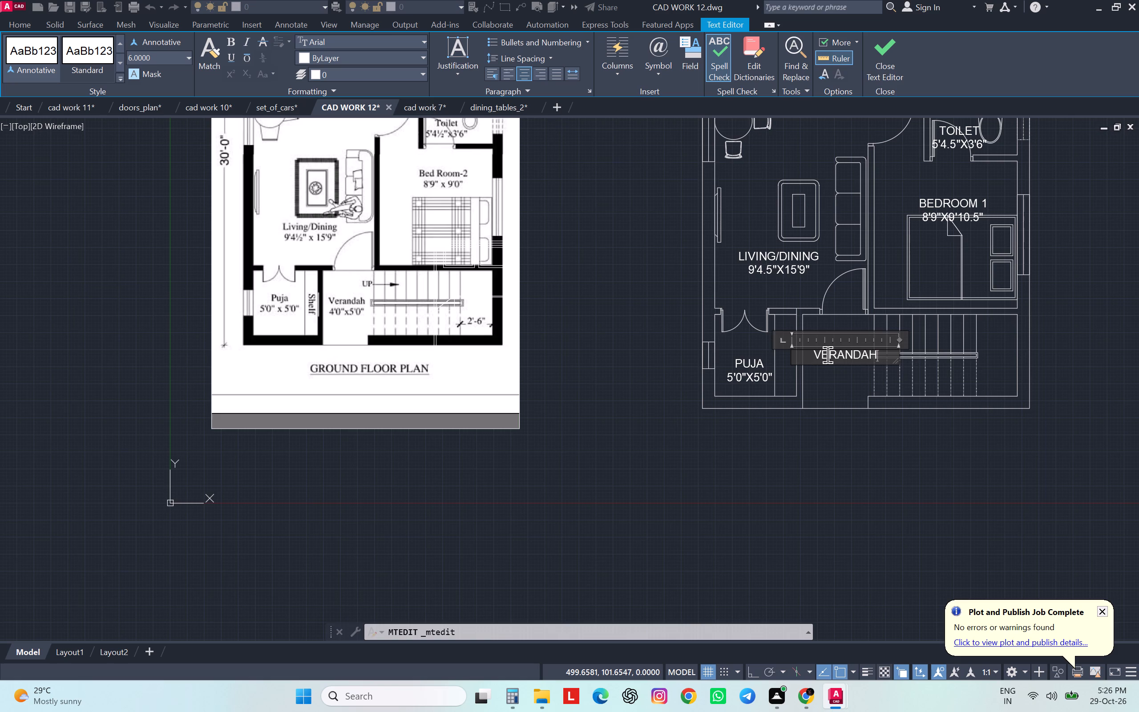
{"action": "key", "text": "Return"}
{"action": "type", "text": "4'0\""}
{"action": "key", "text": "x"}
{"action": "key", "text": "5"}
{"action": "key", "text": "apostrophe"}
{"action": "type", "text": "0\""}
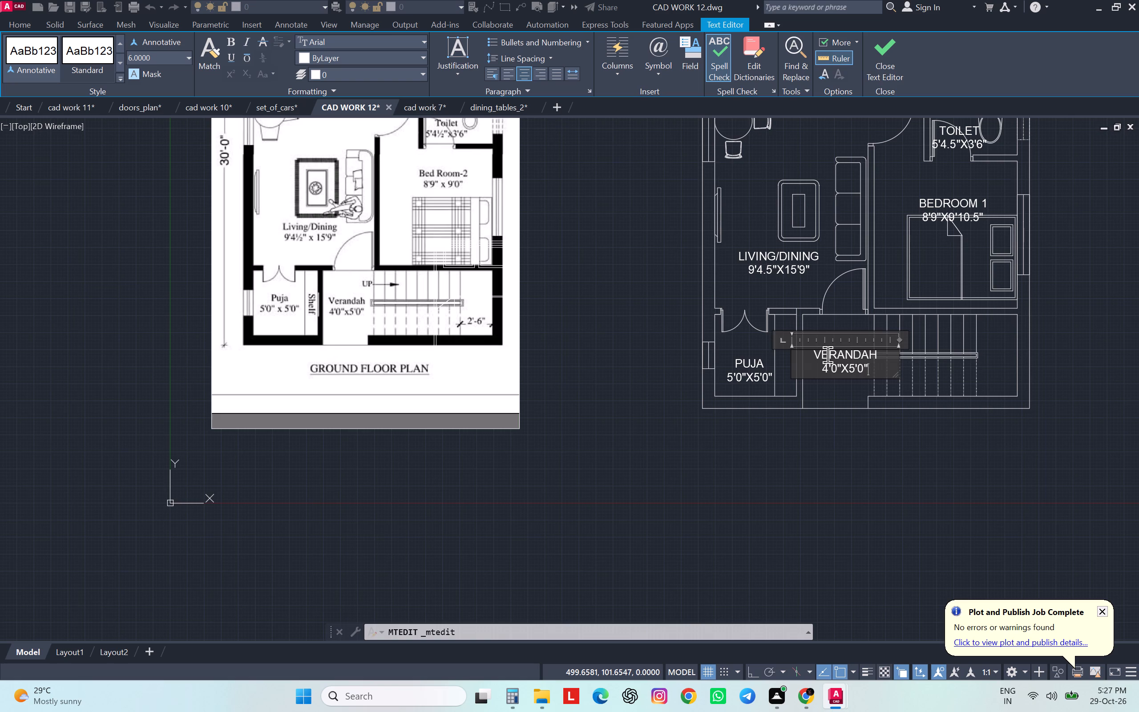
{"action": "left_click", "coordinate": [820, 431]}
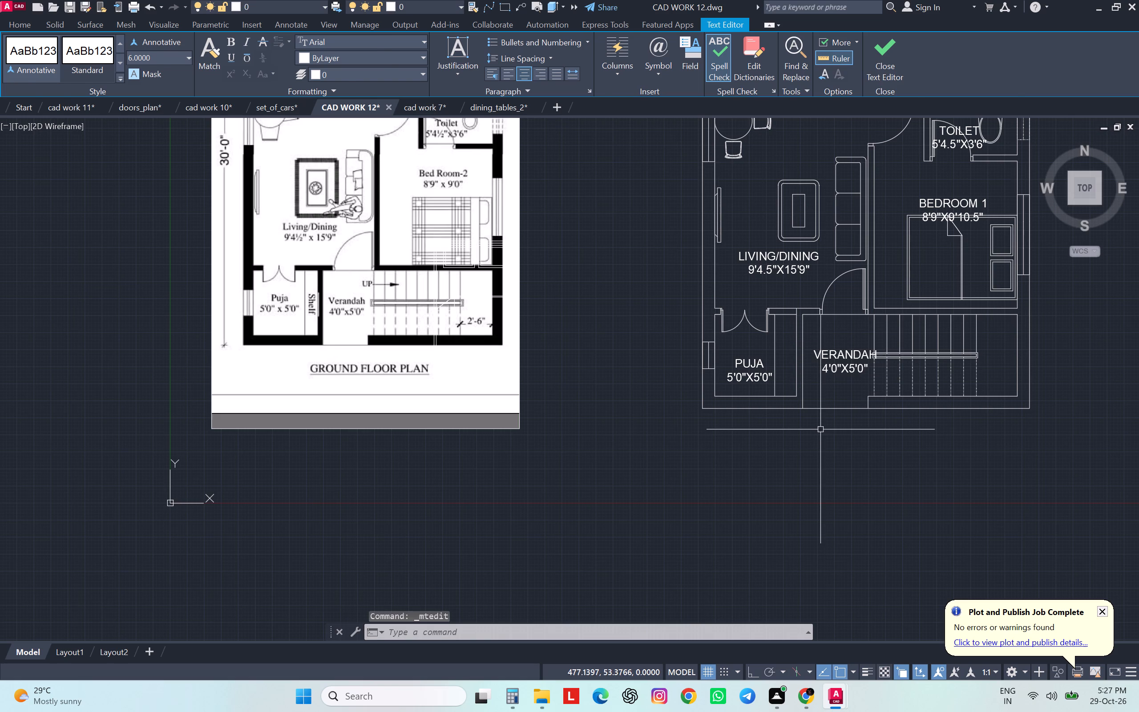
Move the VERANDAH label about 7 units horizontally towards the PUJA room, away from the stair railing.
{"action": "left_click", "coordinate": [831, 357]}
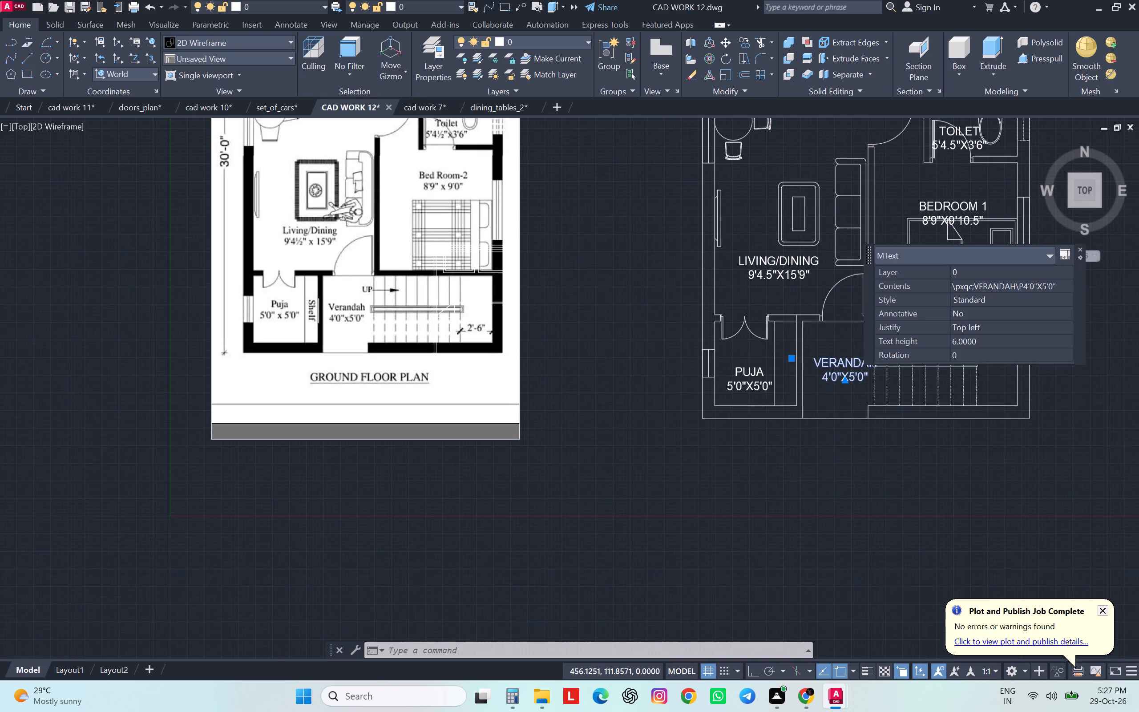
{"action": "left_click", "coordinate": [790, 351]}
{"action": "key", "text": "Escape"}
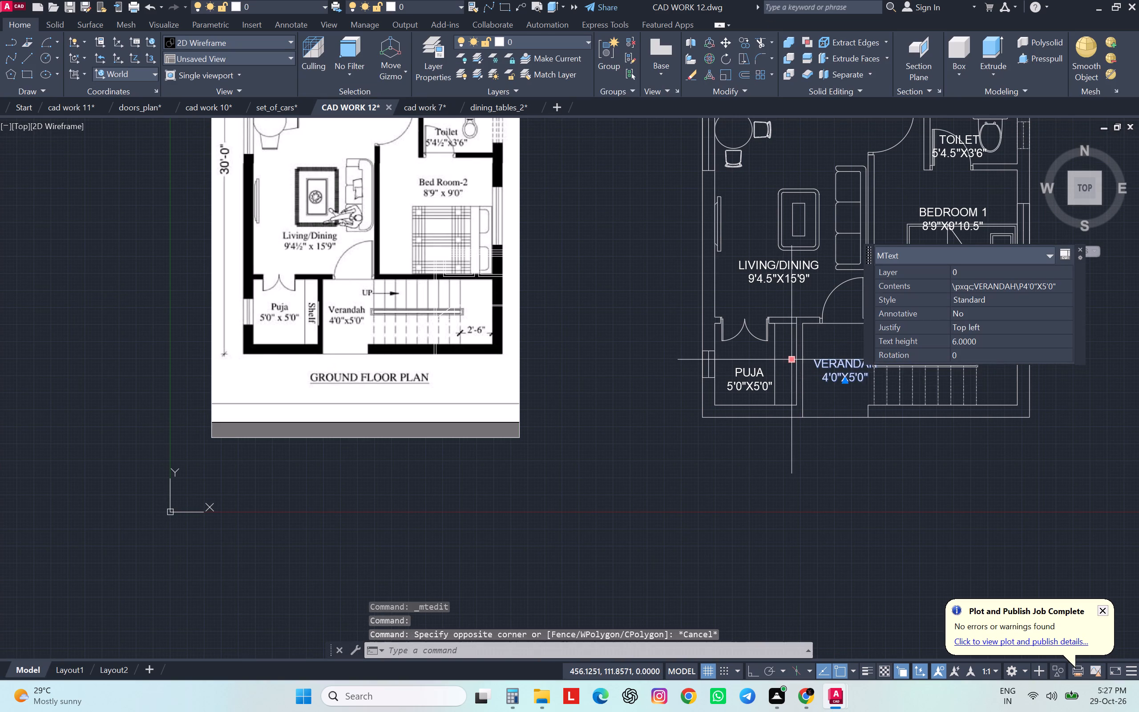
{"action": "left_click", "coordinate": [789, 360]}
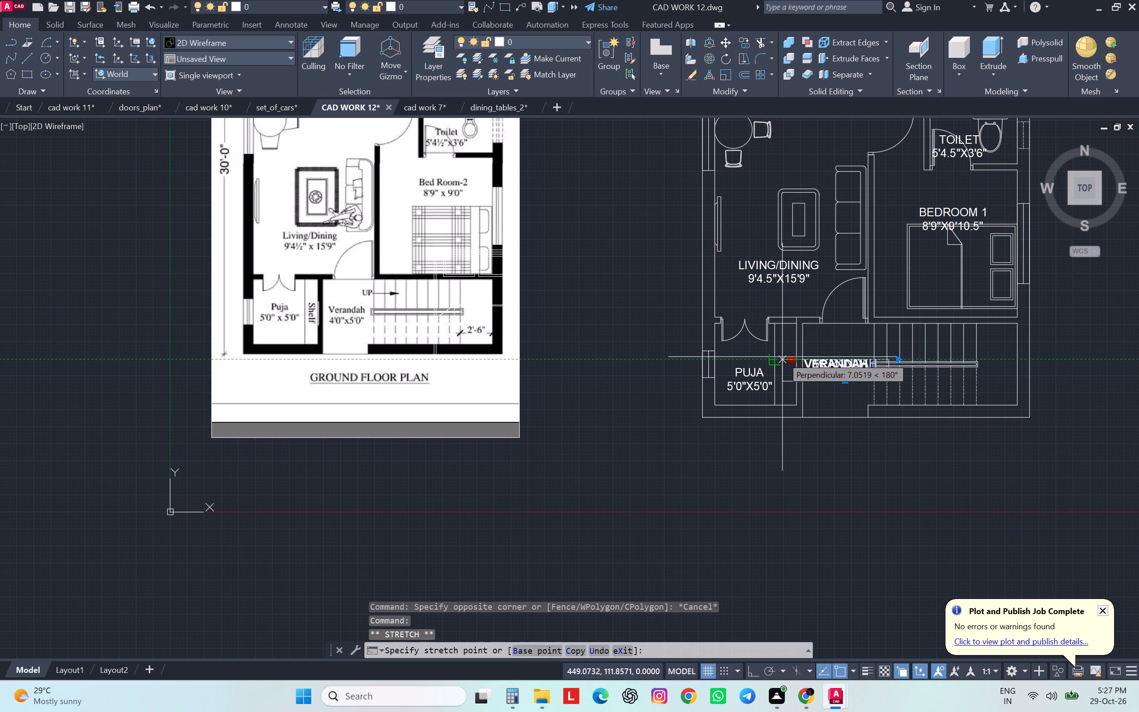
{"action": "left_click", "coordinate": [782, 357]}
{"action": "key", "text": "Escape"}
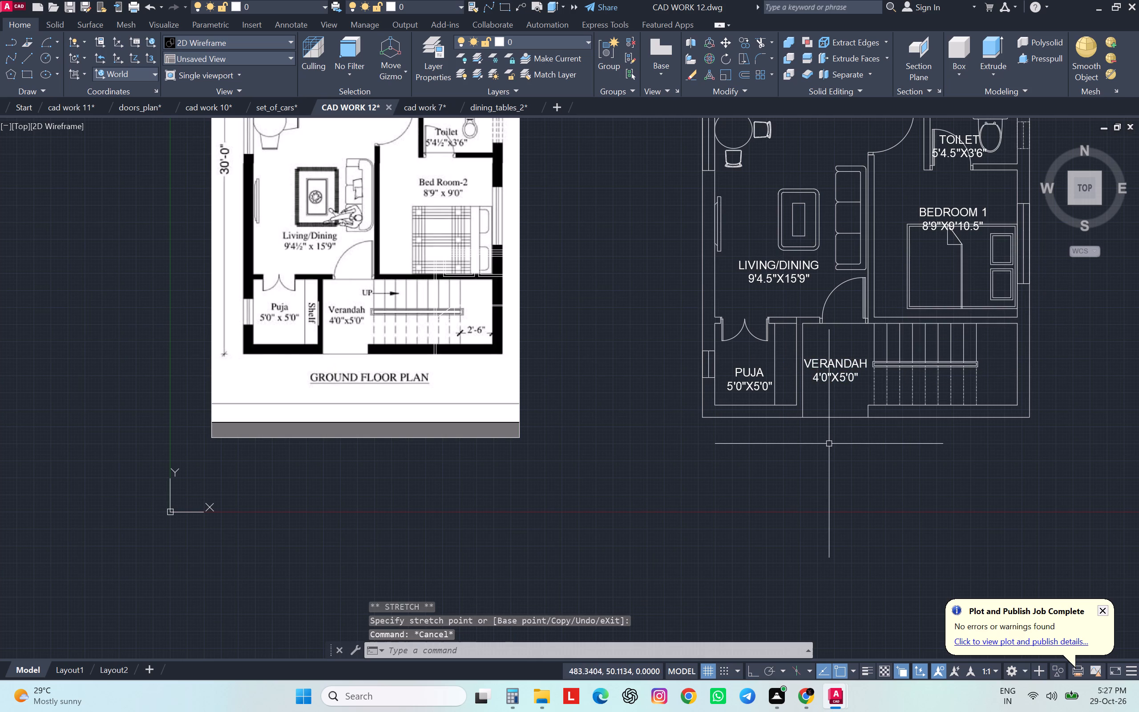
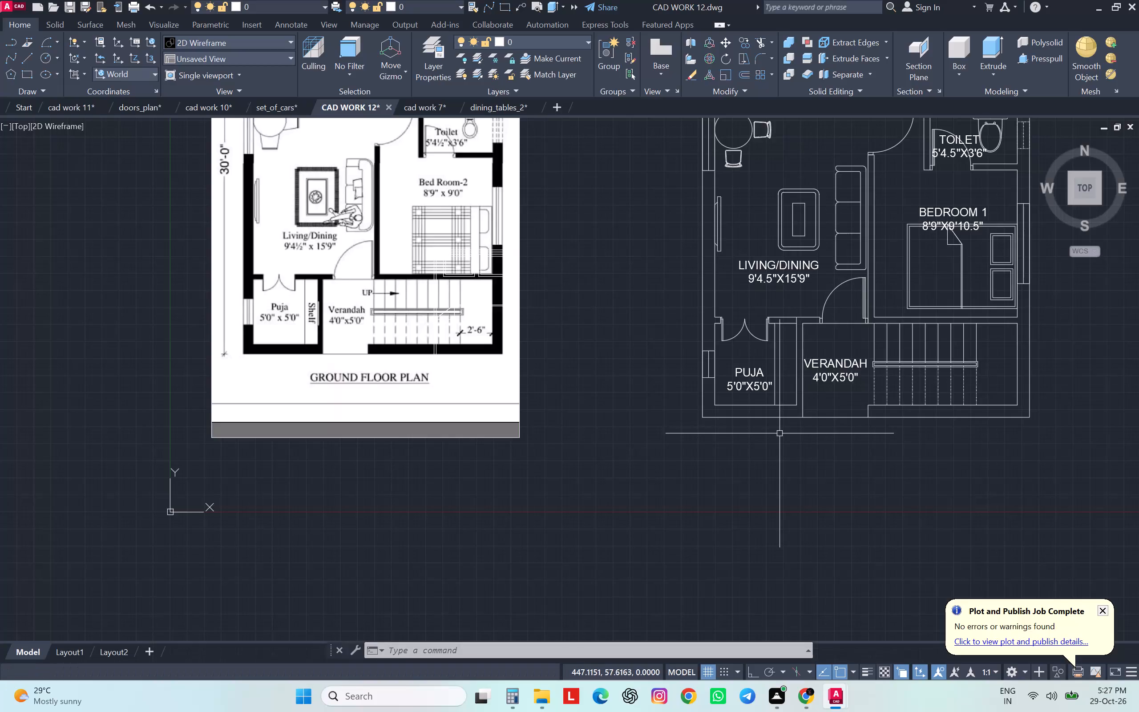
Set the size line of the lower bedroom's label to 8'9"X9'0".
{"action": "scroll", "coordinate": [780, 433], "scroll_direction": "down", "scroll_amount": 1}
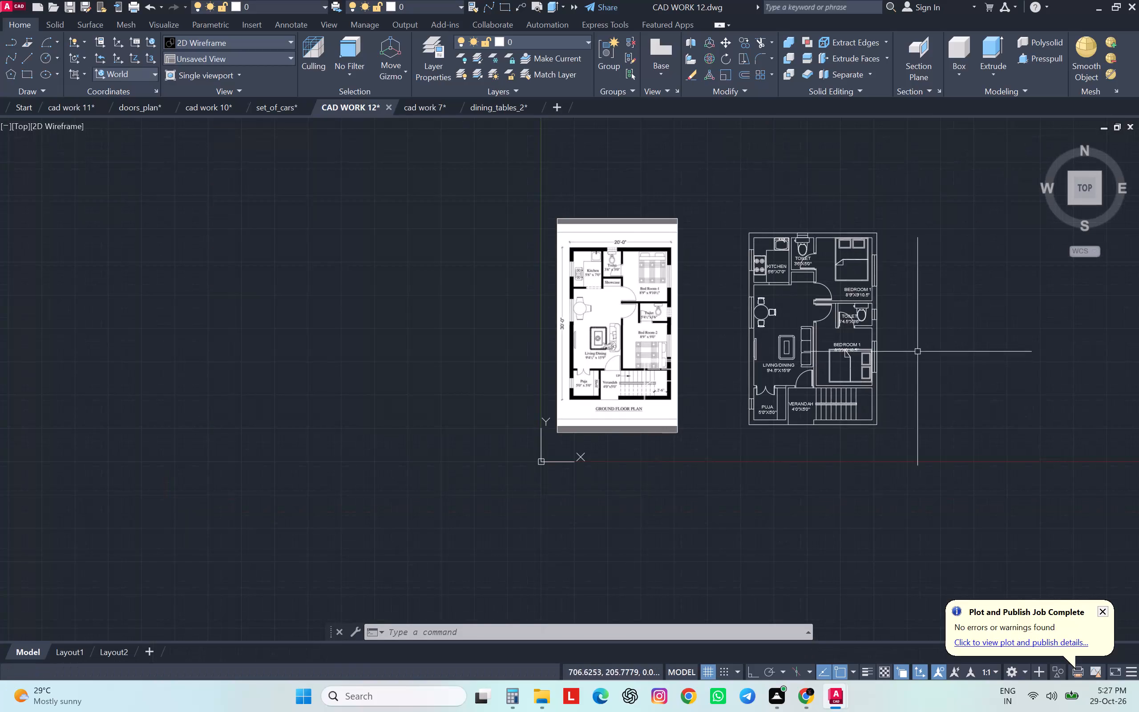
{"action": "scroll", "coordinate": [849, 338], "scroll_direction": "up", "scroll_amount": 2}
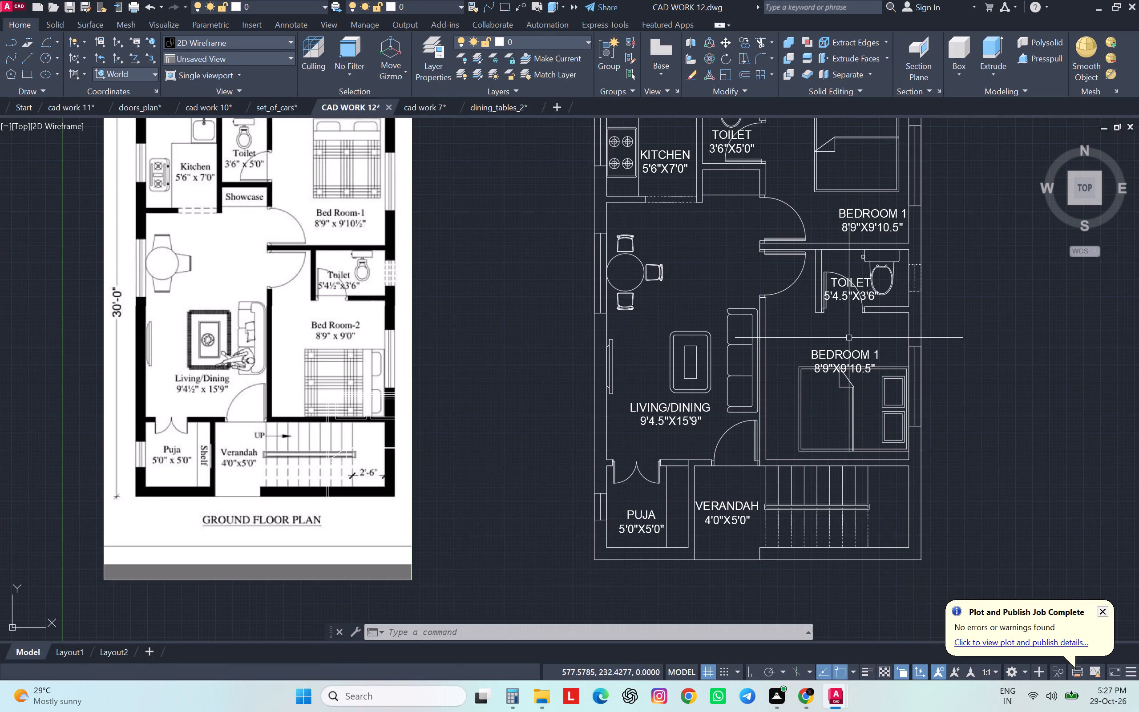
{"action": "double_click", "coordinate": [863, 356]}
{"action": "left_click_drag", "start_coordinate": [879, 370], "coordinate": [871, 370]}
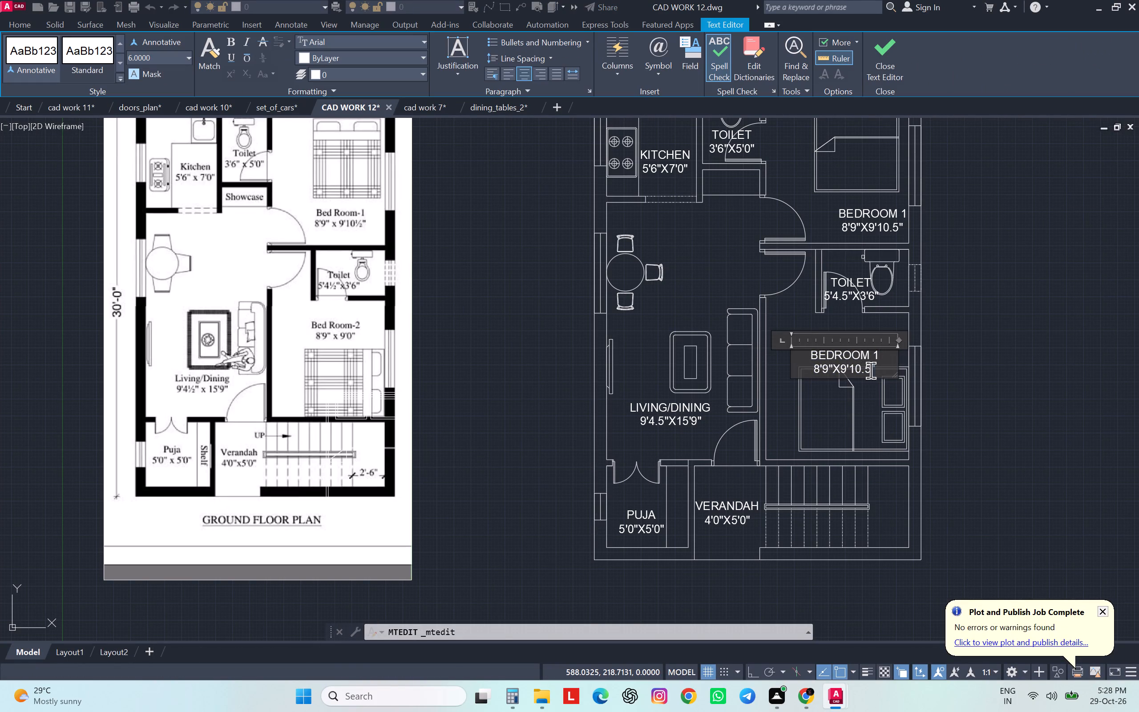
{"action": "left_click_drag", "start_coordinate": [871, 370], "coordinate": [848, 371]}
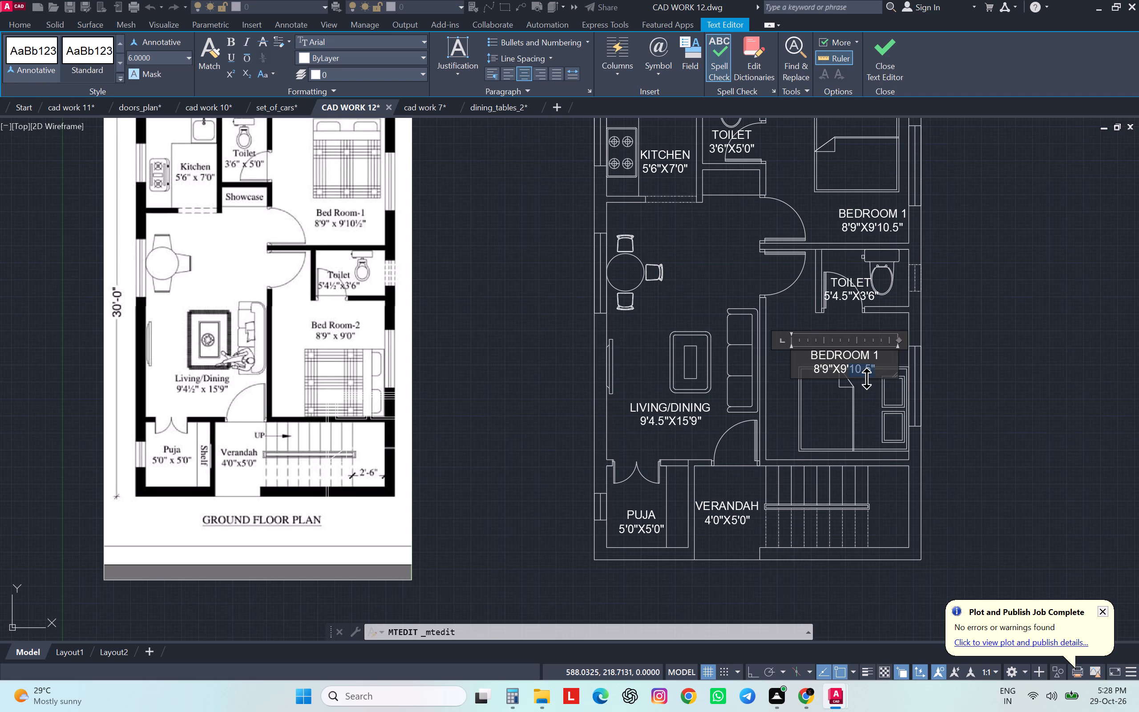
{"action": "key", "text": "BackSpace"}
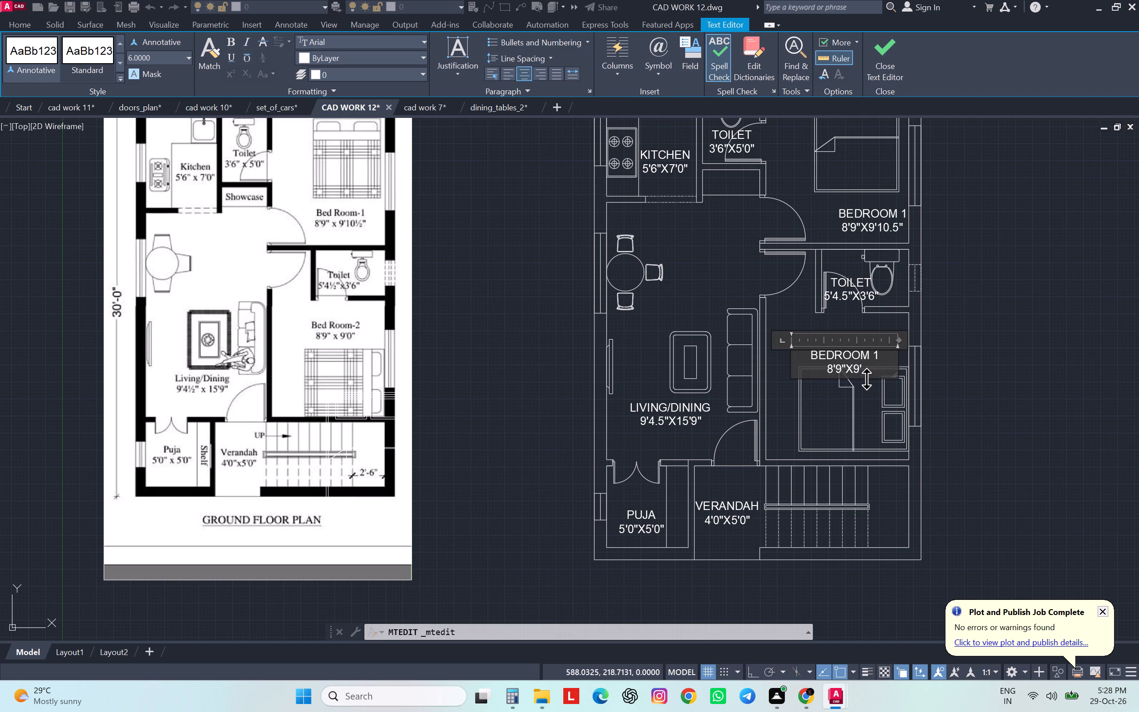
{"action": "key", "text": "0"}
{"action": "key", "text": "shift+quotedbl"}
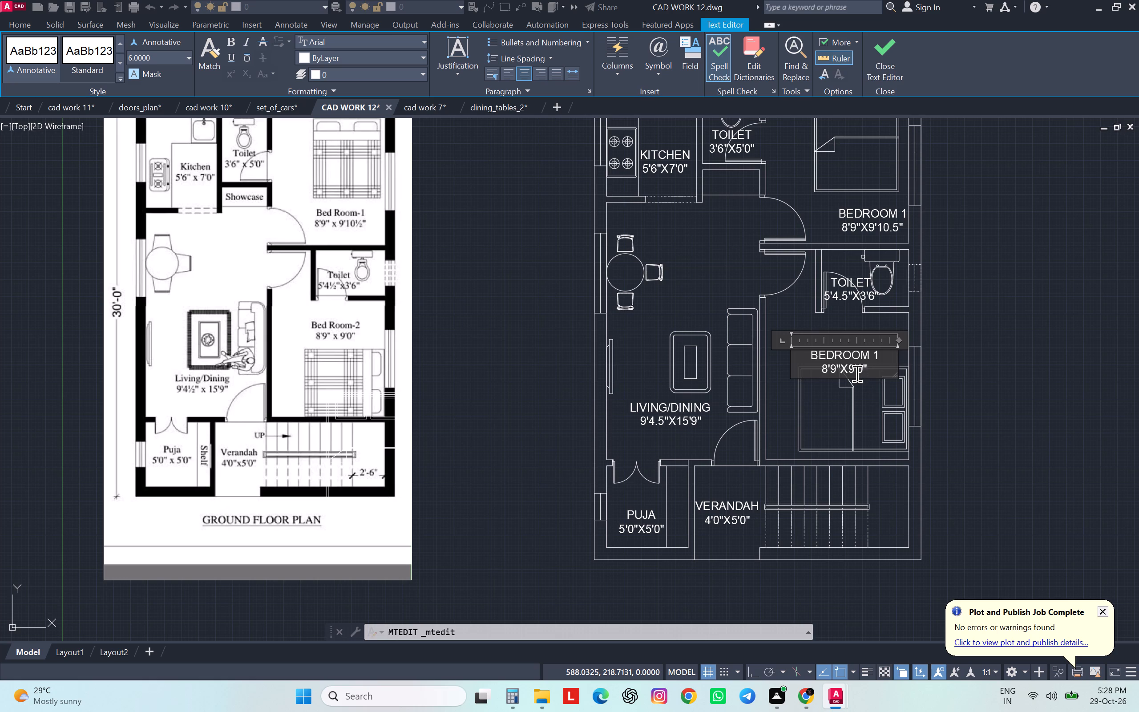
Rename the lower bedroom's label as BEDROOM 2.
{"action": "scroll", "coordinate": [857, 373], "scroll_direction": "down", "scroll_amount": 1}
{"action": "scroll", "coordinate": [857, 373], "scroll_direction": "up", "scroll_amount": 1}
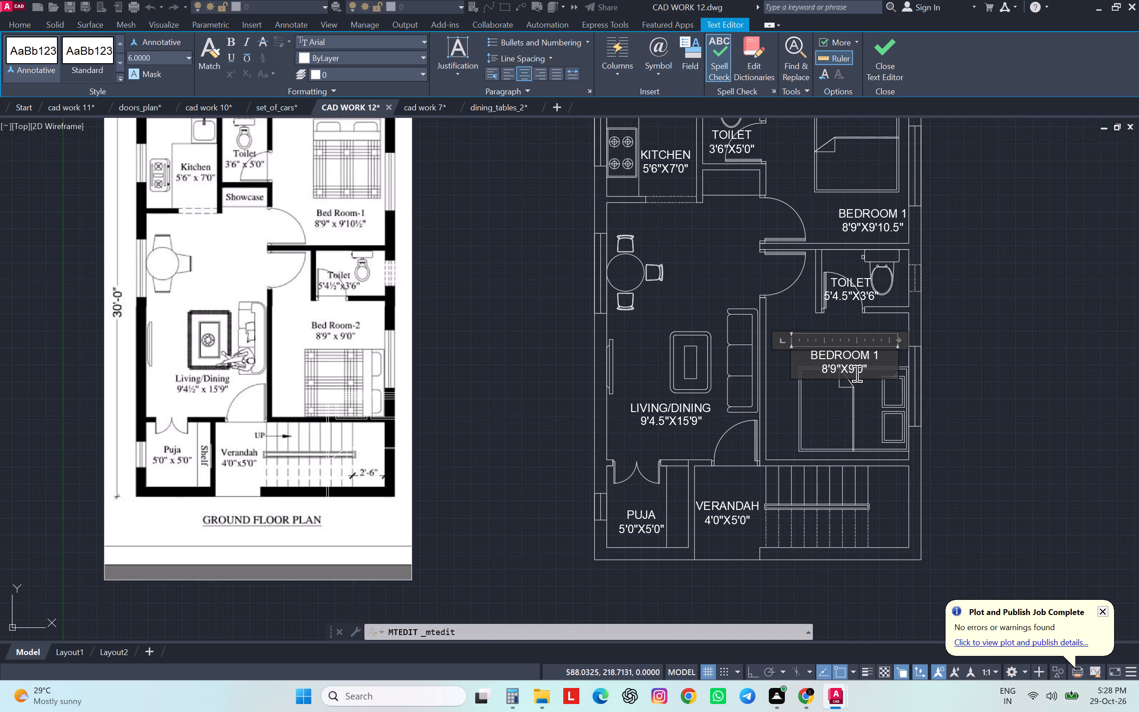
{"action": "middle_click_drag", "start_coordinate": [849, 405], "coordinate": [818, 470]}
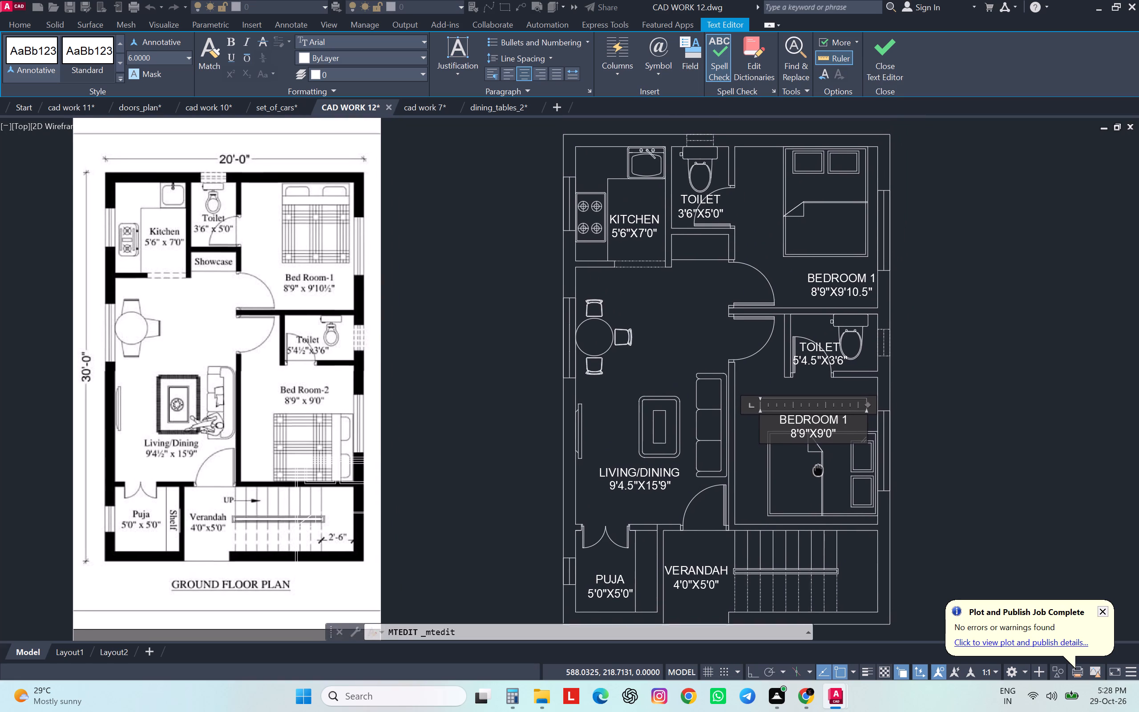
{"action": "middle_click_drag", "start_coordinate": [818, 470], "coordinate": [828, 447]}
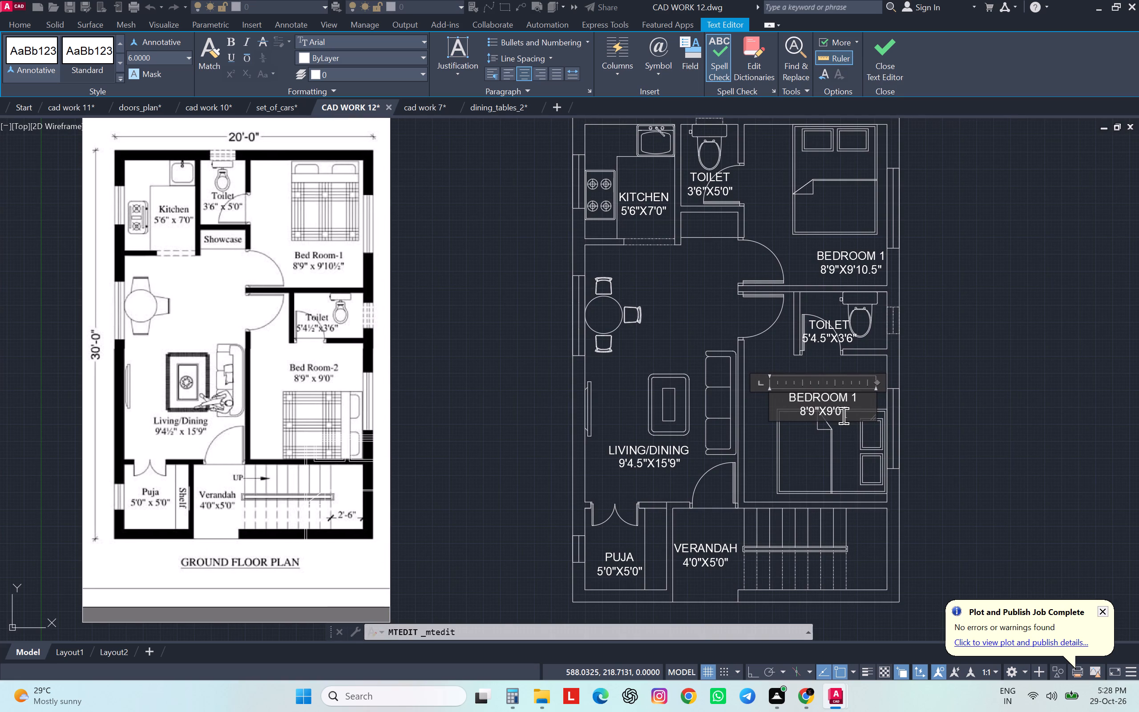
{"action": "left_click", "coordinate": [864, 396]}
{"action": "key", "text": "BackSpace"}
{"action": "key", "text": "2"}
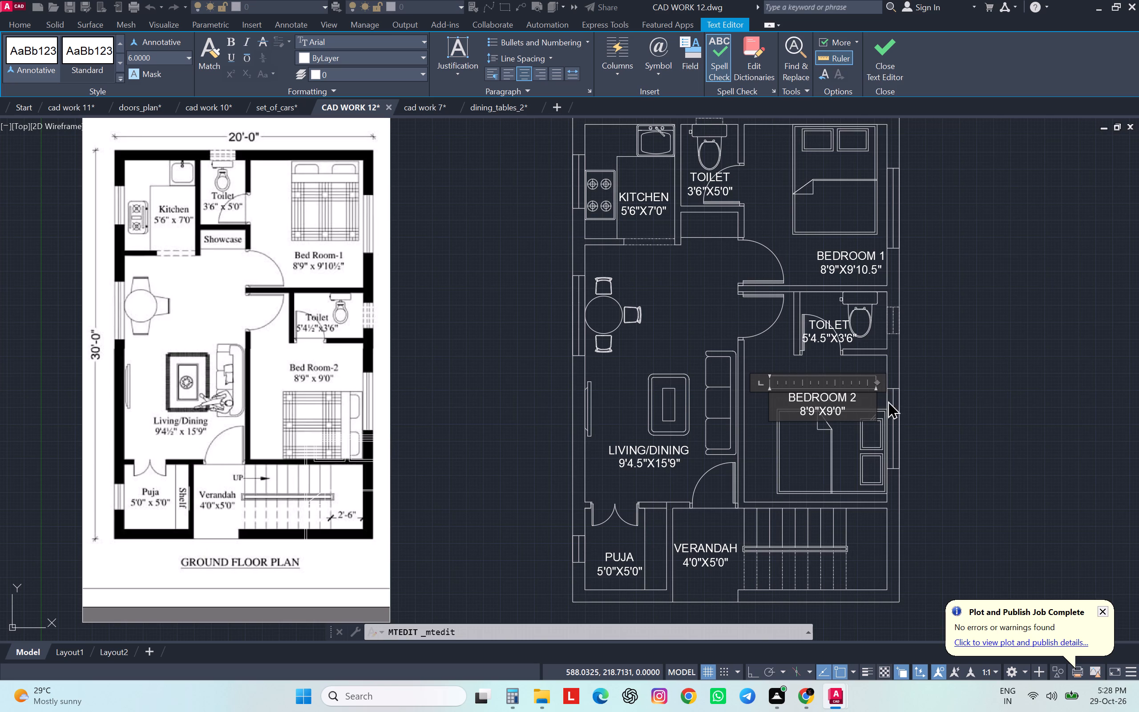
{"action": "left_click", "coordinate": [972, 413]}
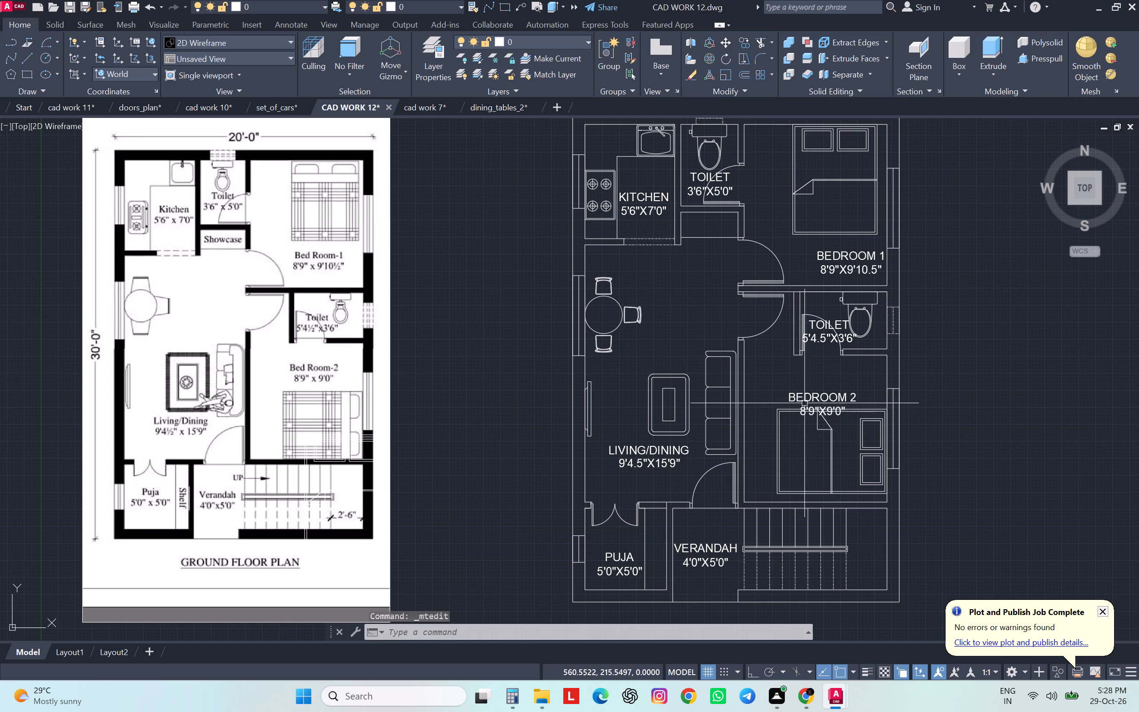
Move the BEDROOM 2 label up and to the left so it sits clear above the bed.
{"action": "left_click", "coordinate": [808, 398]}
{"action": "left_click", "coordinate": [768, 393]}
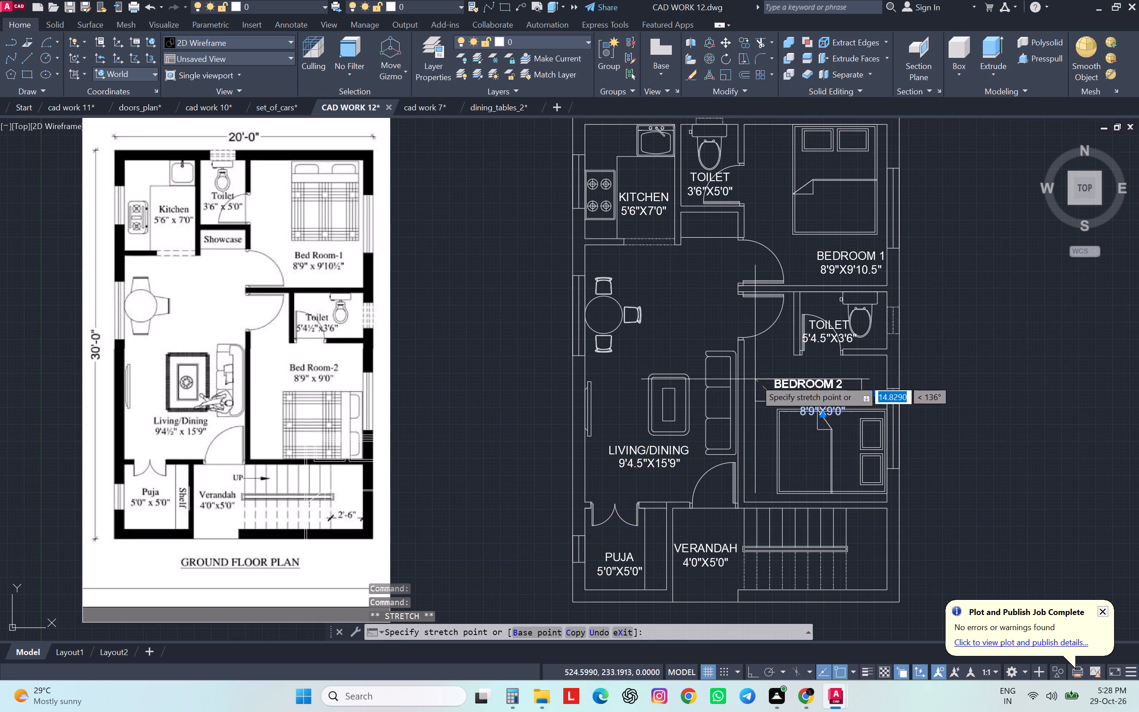
{"action": "left_click", "coordinate": [755, 379]}
{"action": "key", "text": "Escape"}
{"action": "key", "text": "Escape"}
{"action": "key", "text": "Escape"}
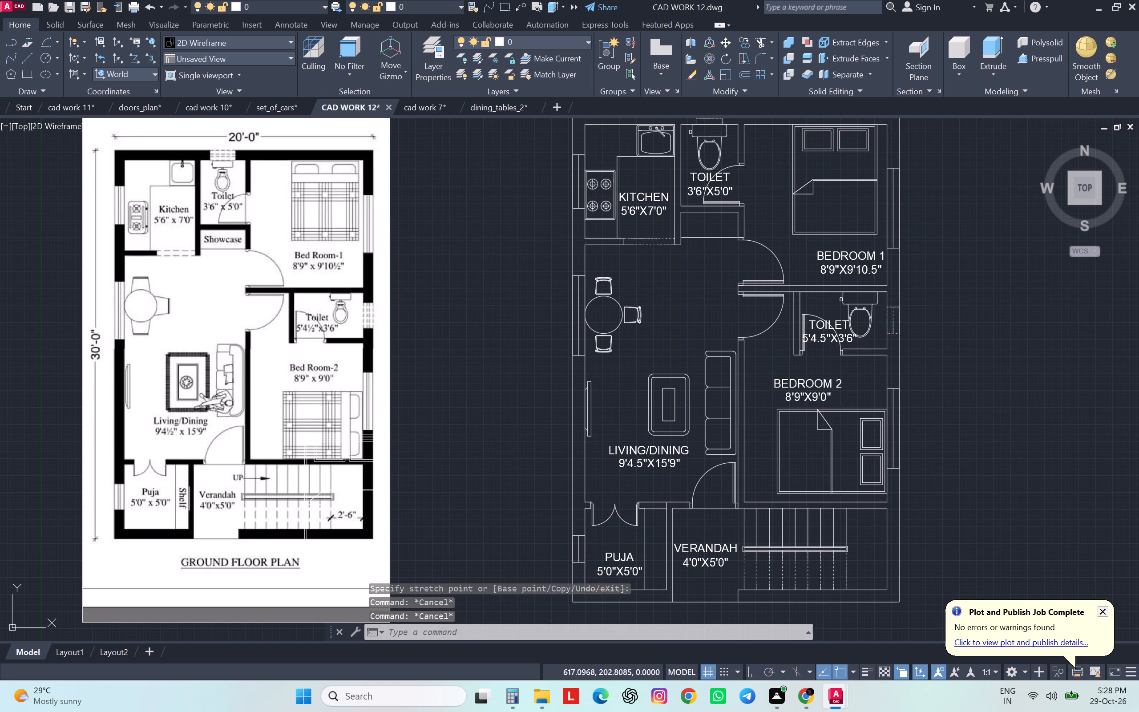
{"action": "key", "text": "Escape"}
{"action": "key", "text": "Escape"}
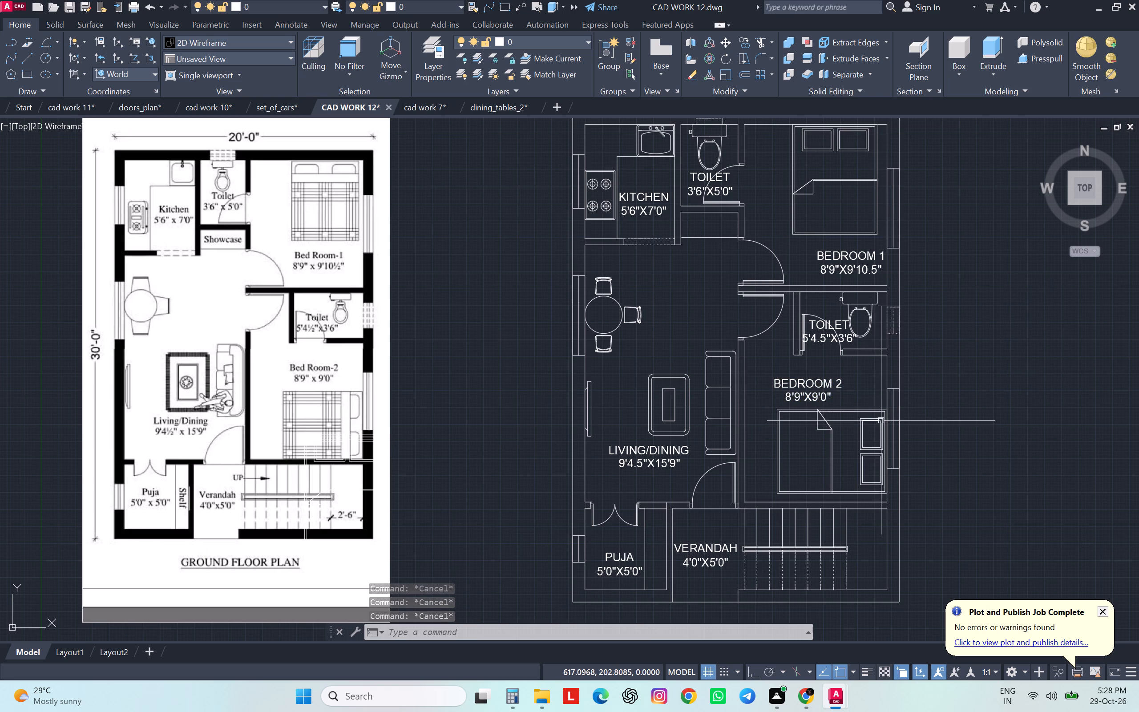
{"action": "key", "text": "Escape"}
{"action": "key", "text": "Escape"}
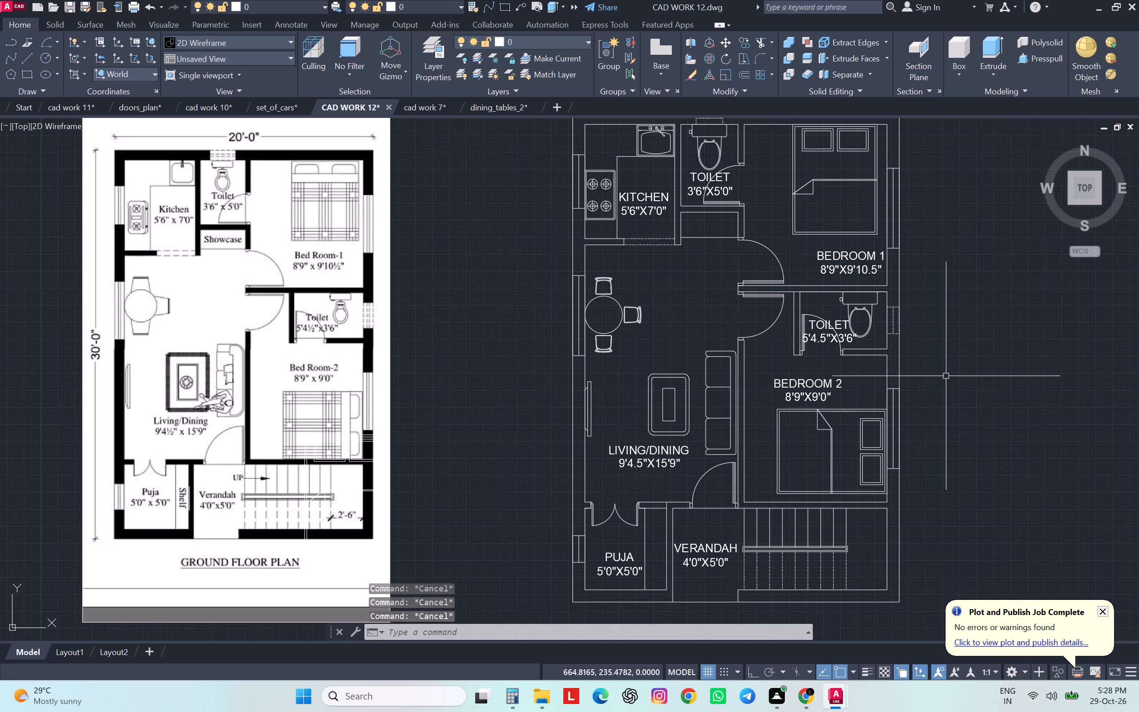
With Ortho on, draw a horizontal arrow shaft about 27 units long across the first treads of the upper stair flight.
{"action": "key", "text": "l"}
{"action": "key", "text": "Return"}
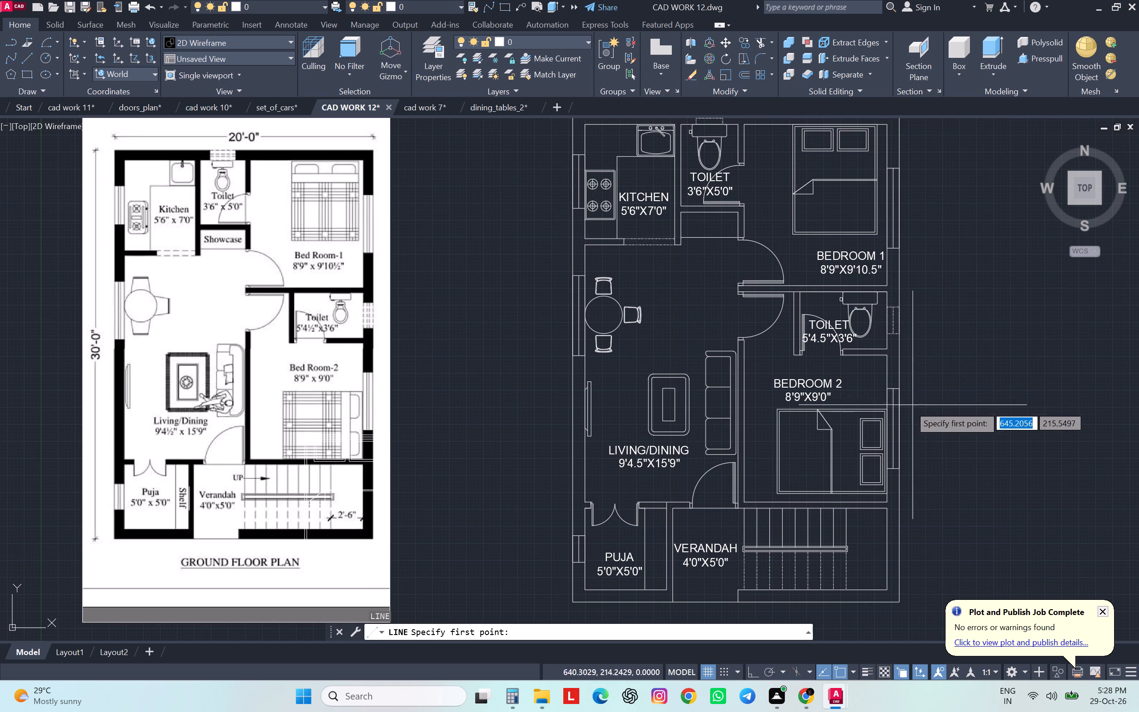
{"action": "scroll", "coordinate": [760, 528], "scroll_direction": "up", "scroll_amount": 1}
{"action": "scroll", "coordinate": [760, 528], "scroll_direction": "down", "scroll_amount": 2}
{"action": "scroll", "coordinate": [760, 528], "scroll_direction": "up", "scroll_amount": 1}
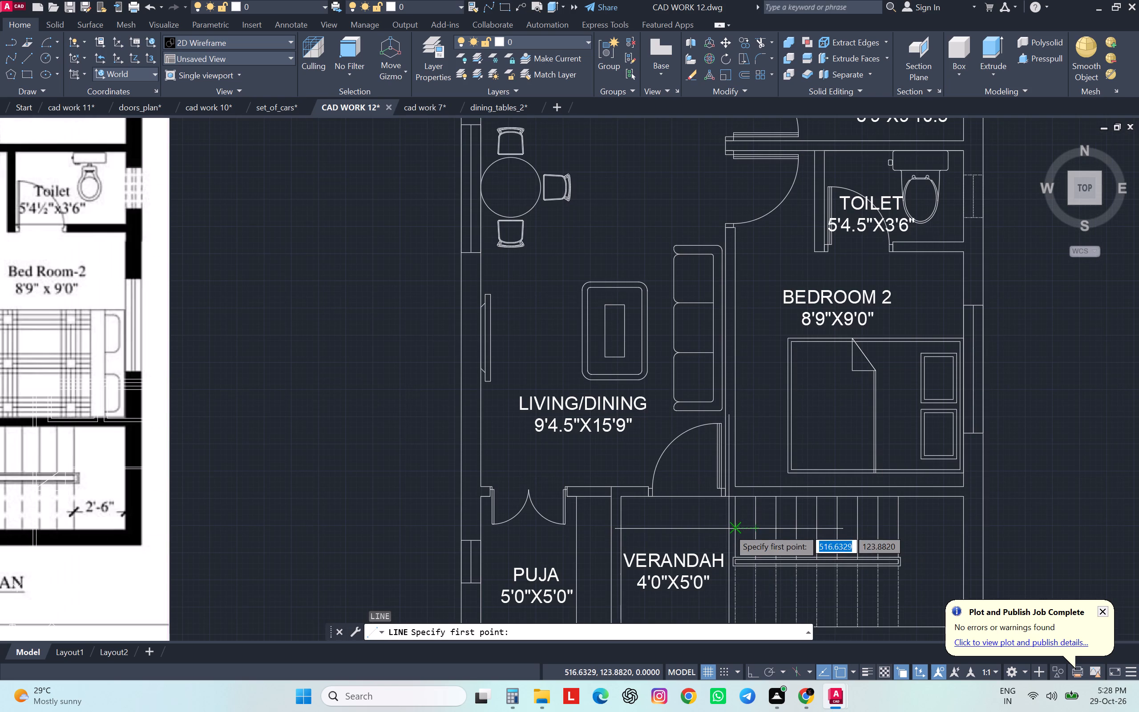
{"action": "left_click", "coordinate": [727, 528]}
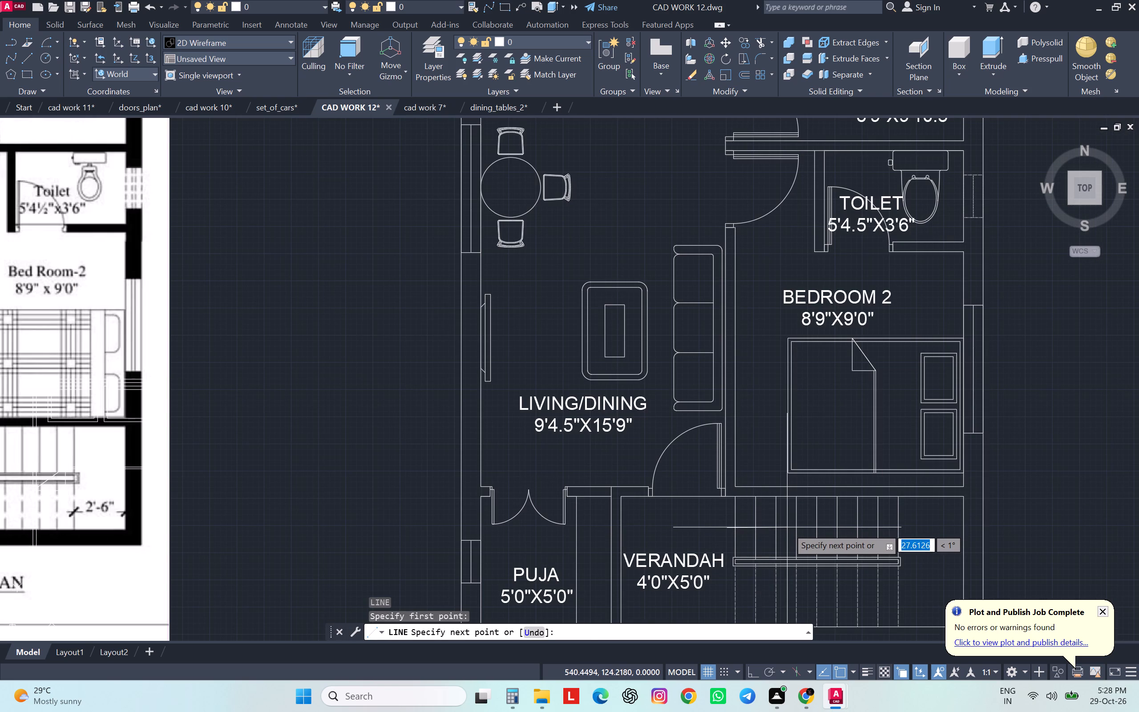
{"action": "key", "text": "F8"}
{"action": "left_click", "coordinate": [785, 527]}
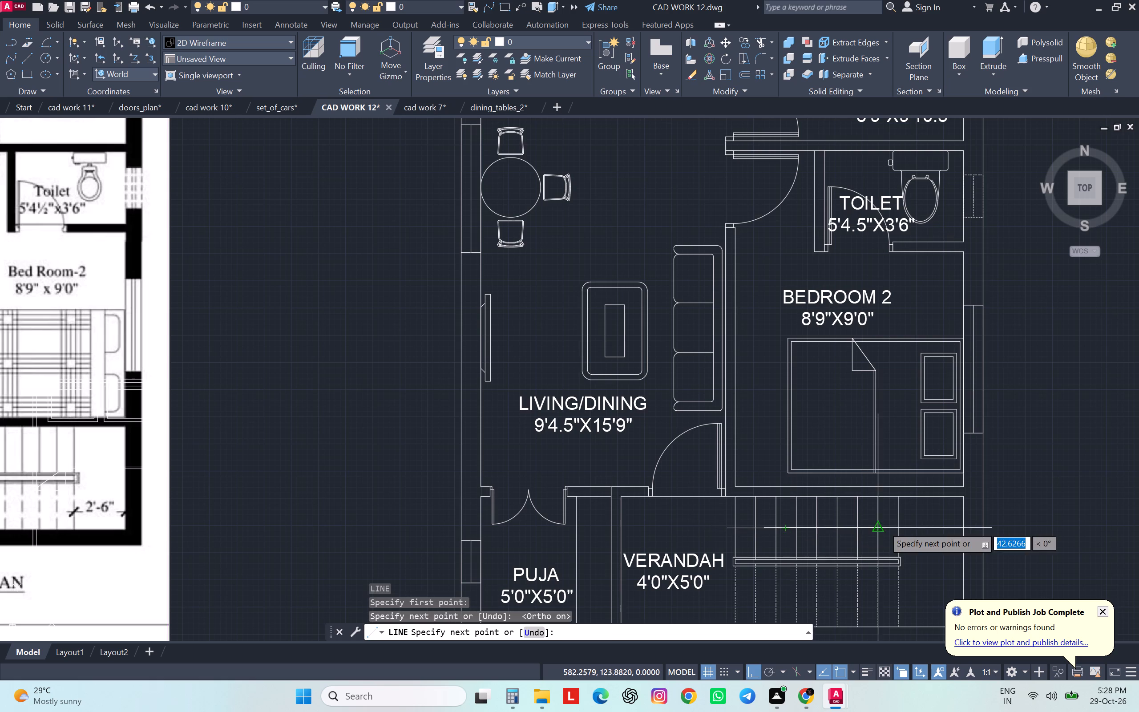
{"action": "key", "text": "Escape"}
With Ortho off, draw a short slanted arrowhead stroke from the shaft's right end, back and up to the left.
{"action": "scroll", "coordinate": [774, 530], "scroll_direction": "up", "scroll_amount": 1}
{"action": "scroll", "coordinate": [774, 530], "scroll_direction": "down", "scroll_amount": 3}
{"action": "scroll", "coordinate": [774, 530], "scroll_direction": "up", "scroll_amount": 1}
{"action": "scroll", "coordinate": [774, 530], "scroll_direction": "down", "scroll_amount": 4}
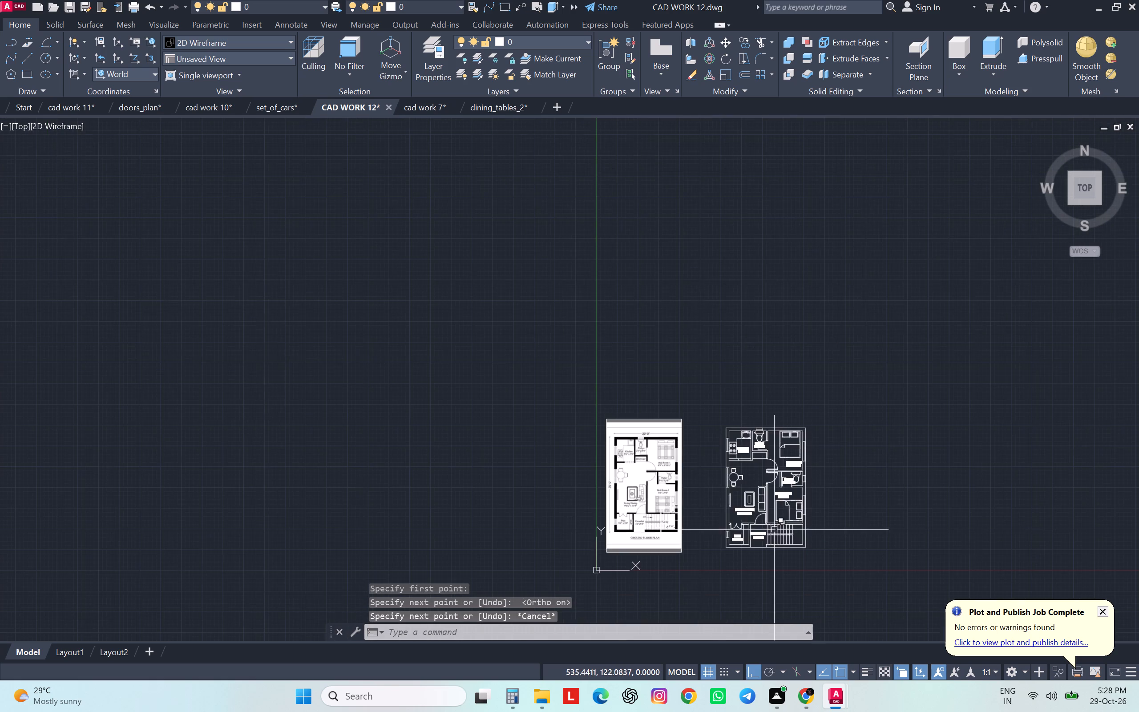
{"action": "scroll", "coordinate": [774, 530], "scroll_direction": "up", "scroll_amount": 4}
{"action": "scroll", "coordinate": [774, 530], "scroll_direction": "down", "scroll_amount": 2}
{"action": "key", "text": "space"}
{"action": "scroll", "coordinate": [784, 532], "scroll_direction": "up", "scroll_amount": 6}
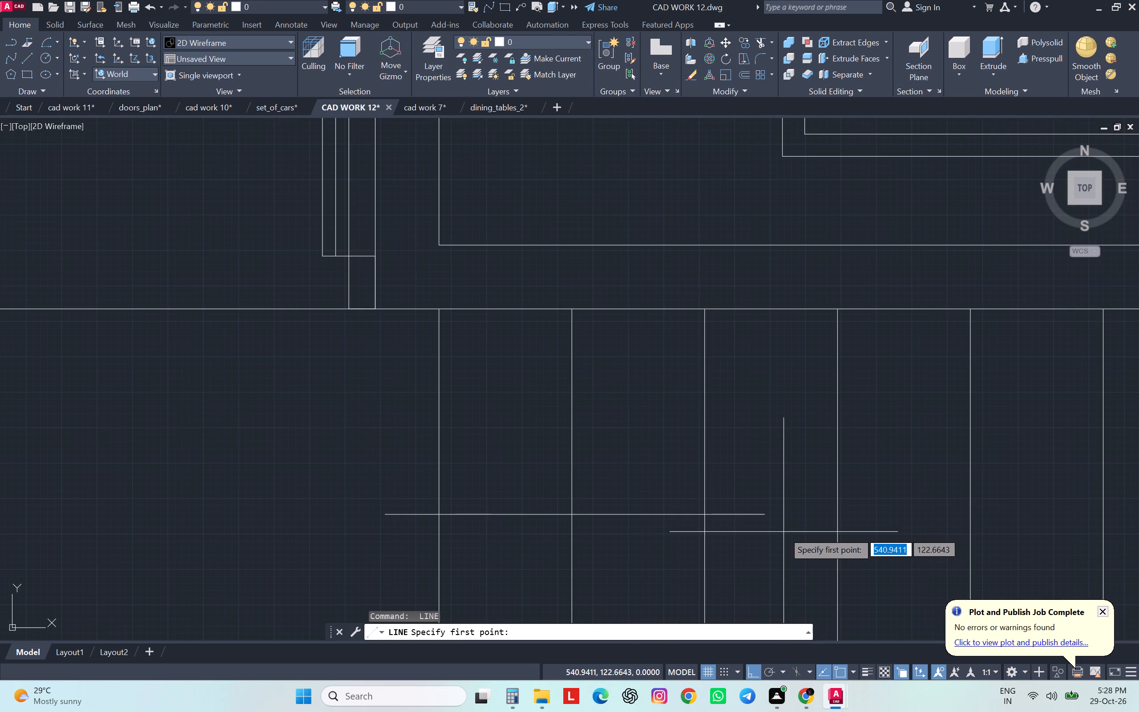
{"action": "left_click", "coordinate": [765, 517]}
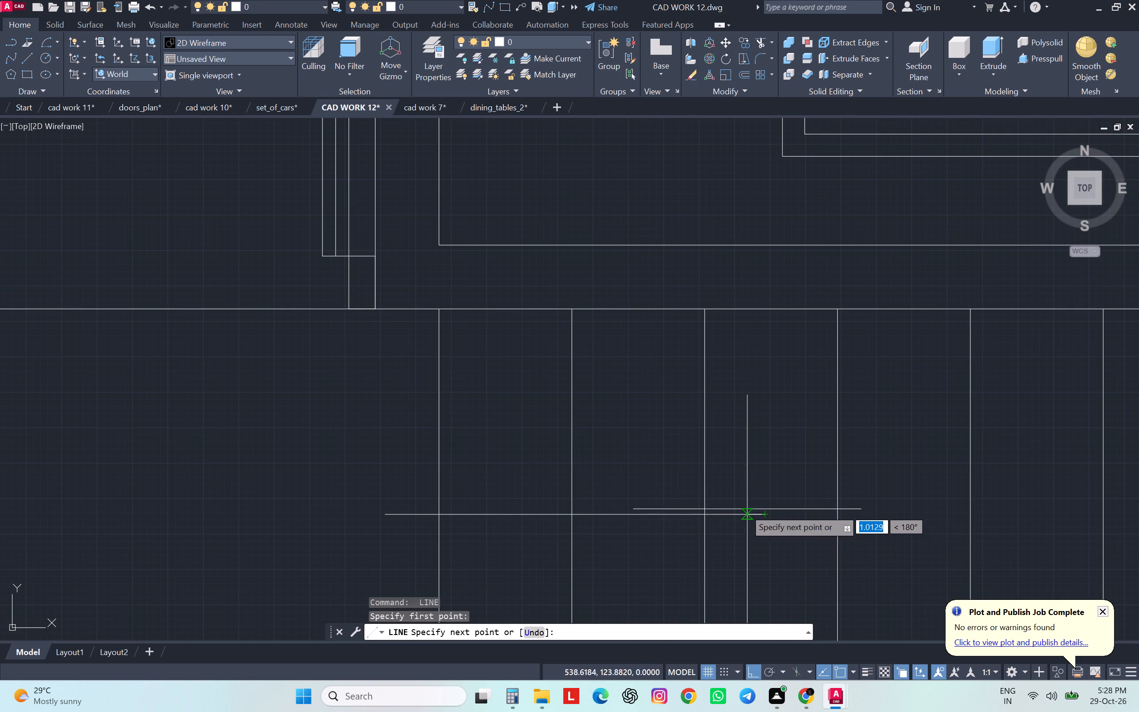
{"action": "key", "text": "F8"}
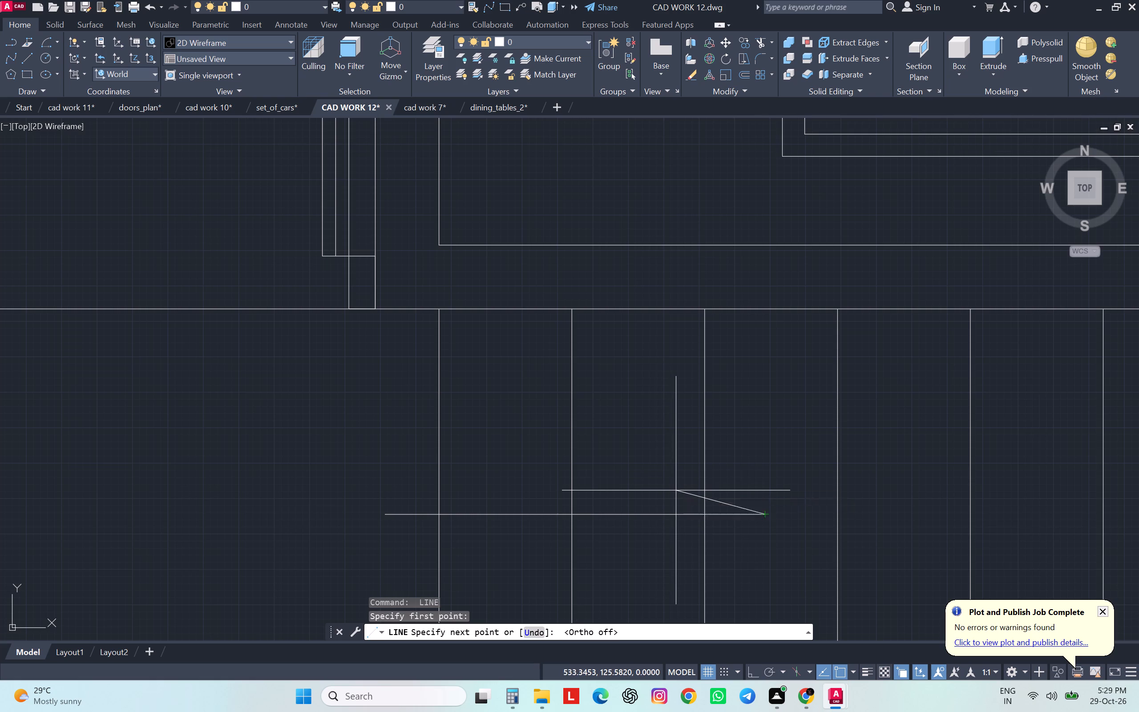
{"action": "left_click", "coordinate": [676, 490]}
{"action": "key", "text": "Escape"}
Mirror the slanted arrowhead stroke about the shaft, keeping the original, to complete the stair arrow.
{"action": "left_click", "coordinate": [726, 503]}
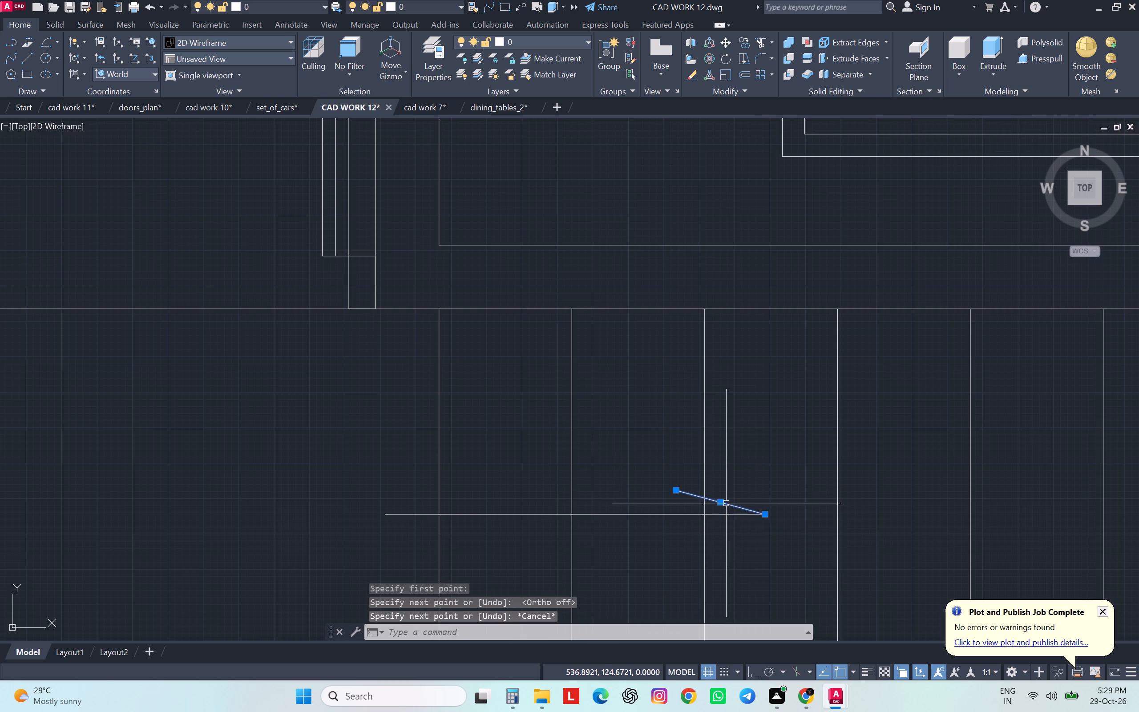
{"action": "type", "text": "MI"}
{"action": "key", "text": "Return"}
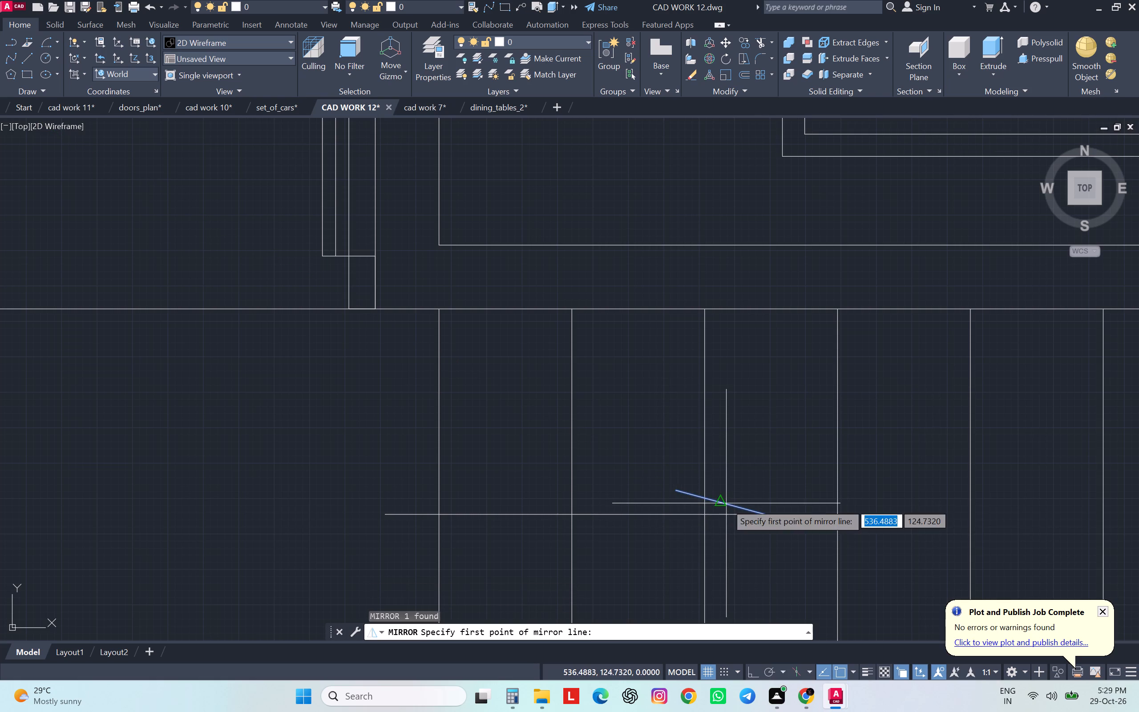
{"action": "left_click", "coordinate": [770, 515]}
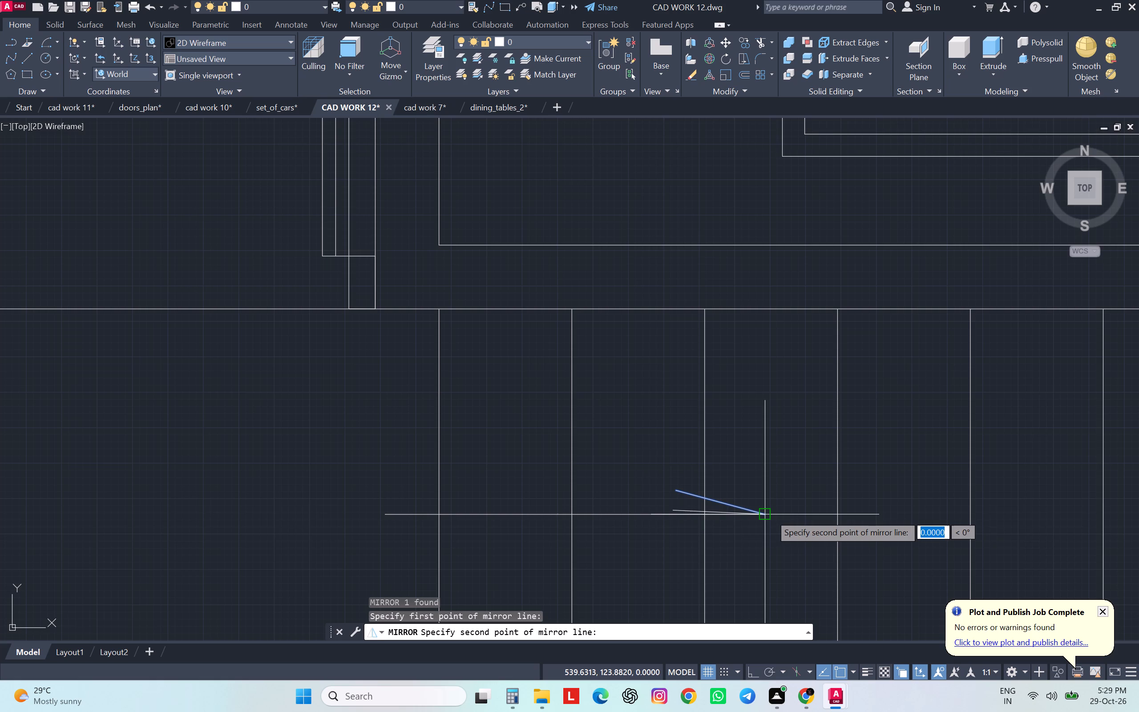
{"action": "left_click", "coordinate": [680, 516]}
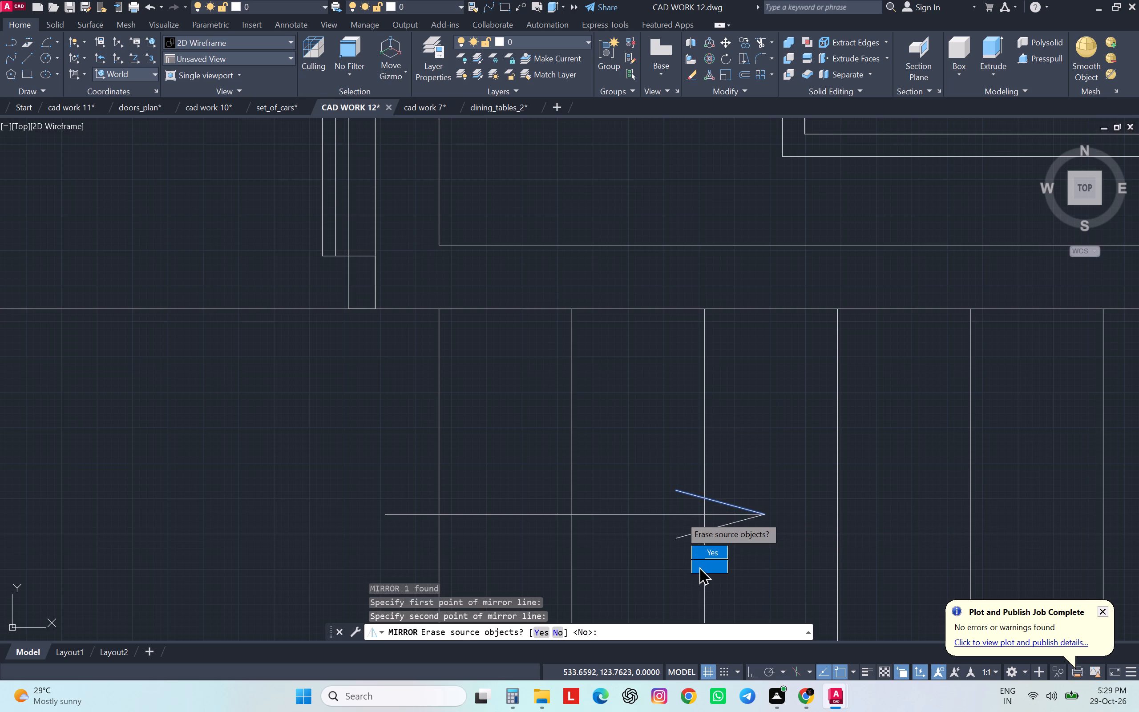
{"action": "left_click_drag", "start_coordinate": [699, 566], "coordinate": [680, 516]}
{"action": "scroll", "coordinate": [733, 440], "scroll_direction": "up", "scroll_amount": 2}
{"action": "scroll", "coordinate": [733, 440], "scroll_direction": "down", "scroll_amount": 5}
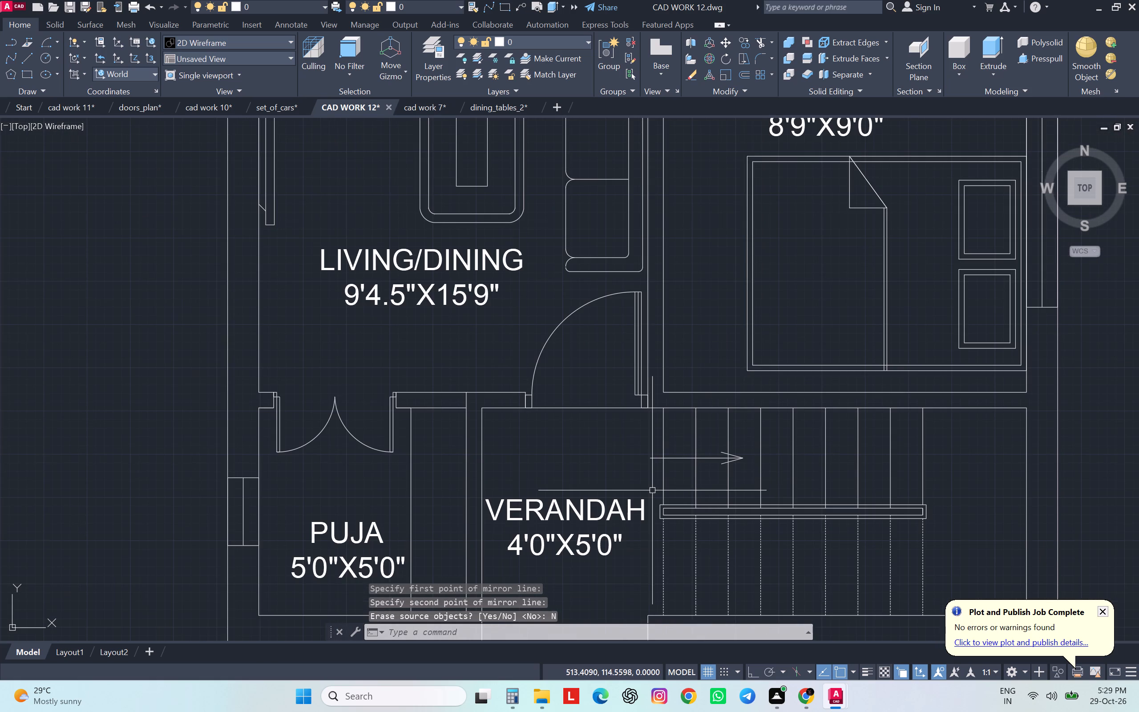
Add the multiline text UP with height 6 just left of the stair arrow, above the VERANDAH label.
{"action": "key", "text": "t"}
{"action": "key", "text": "Return"}
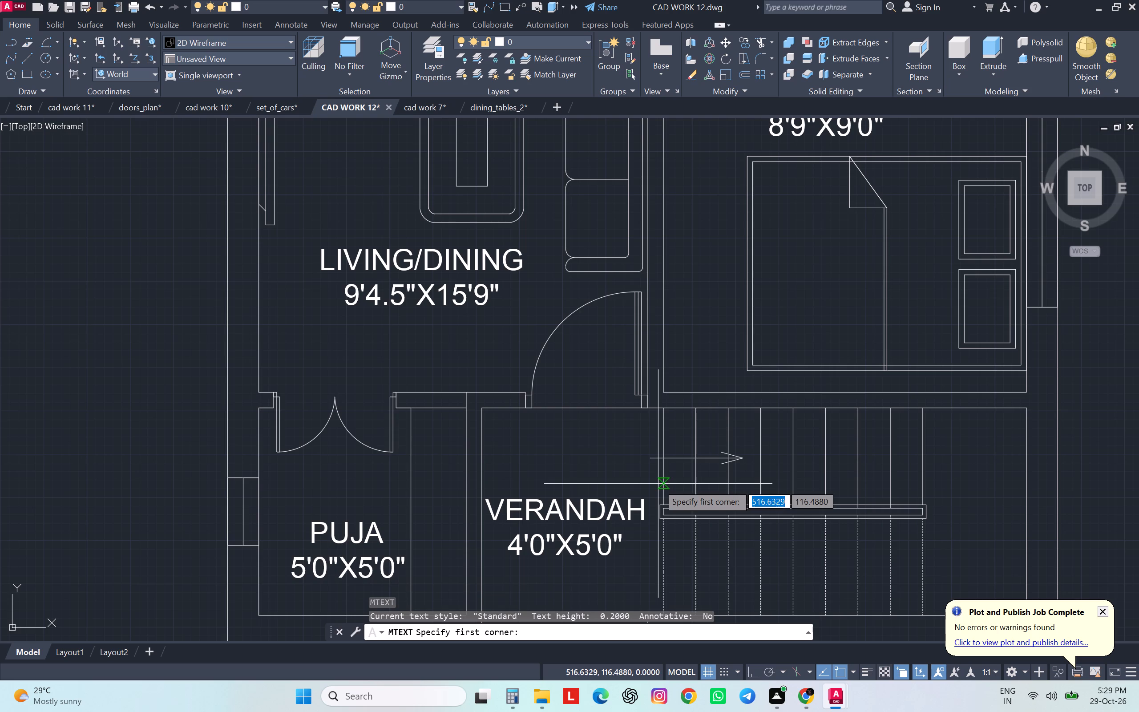
{"action": "left_click", "coordinate": [592, 451]}
{"action": "left_click", "coordinate": [634, 476]}
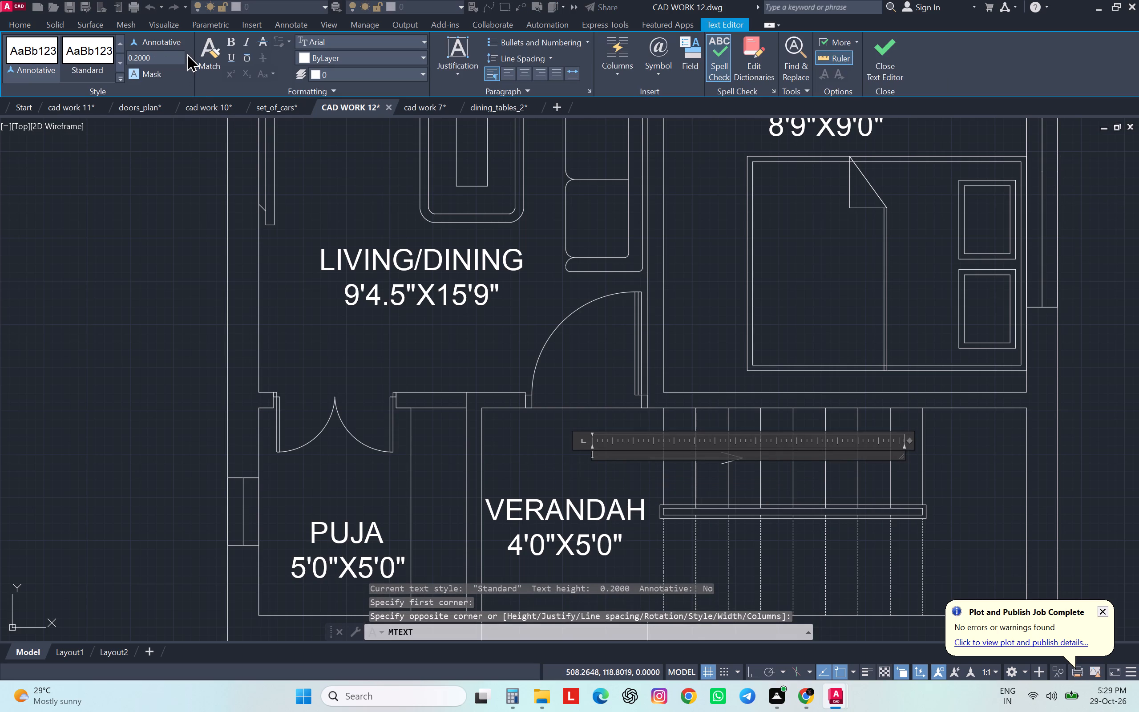
{"action": "left_click", "coordinate": [187, 53]}
{"action": "left_click", "coordinate": [163, 85]}
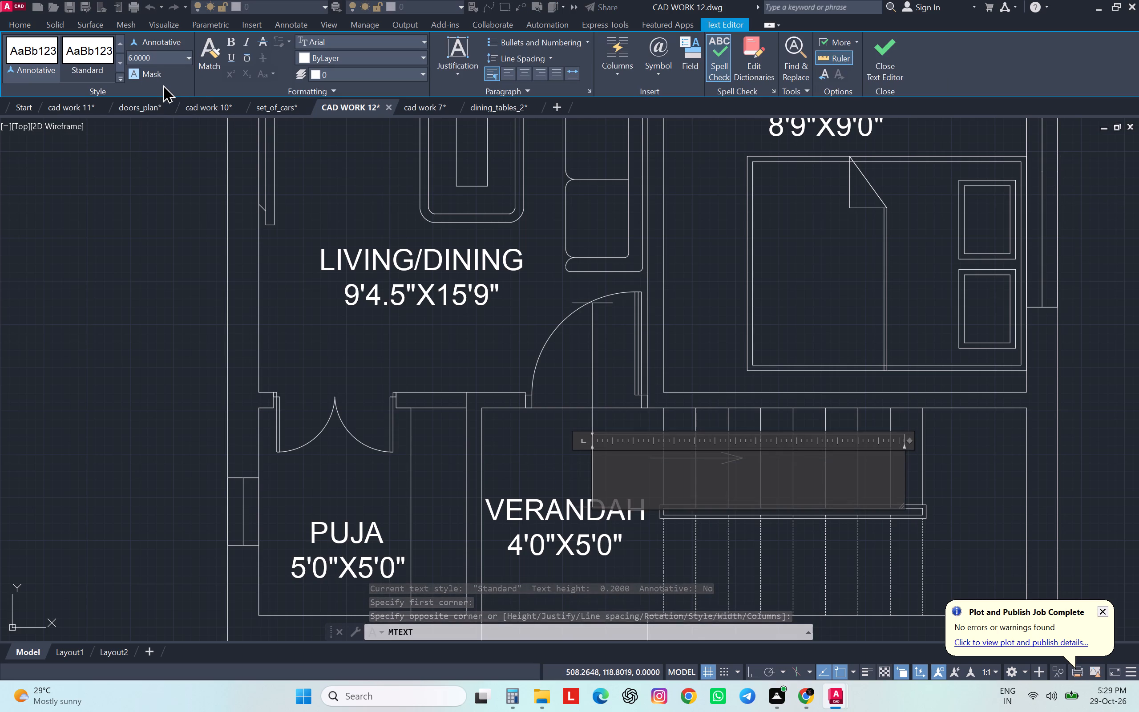
{"action": "type", "text": "UP"}
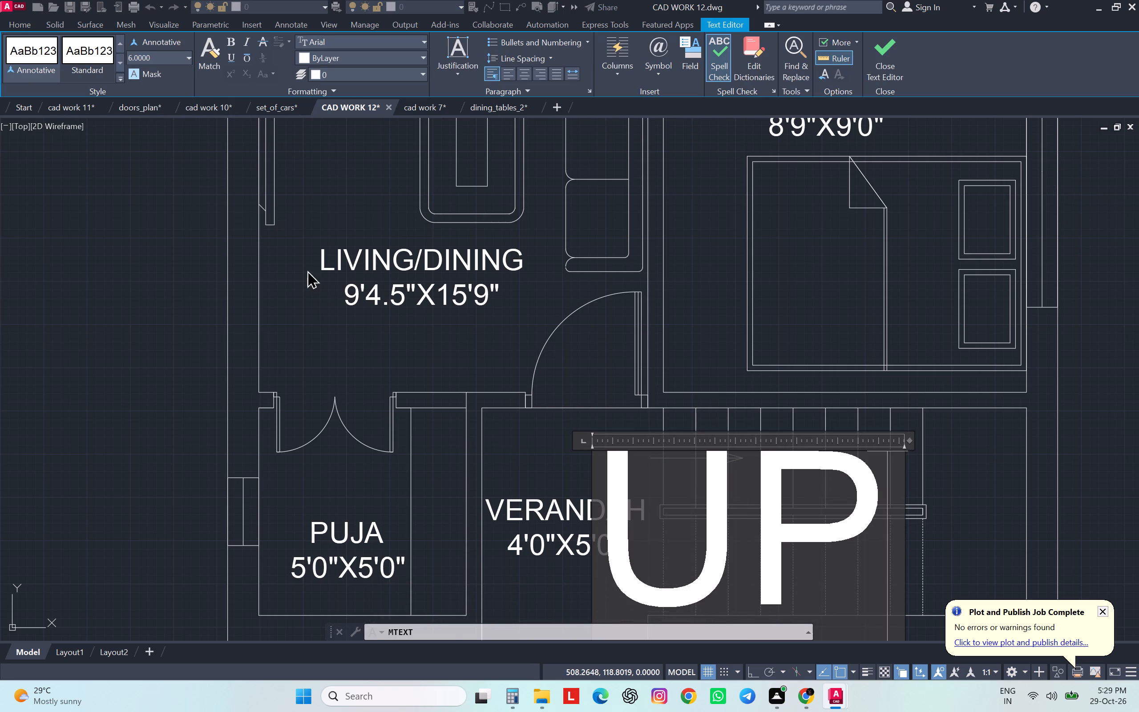
{"action": "left_click", "coordinate": [318, 300]}
{"action": "scroll", "coordinate": [480, 285], "scroll_direction": "down", "scroll_amount": 2}
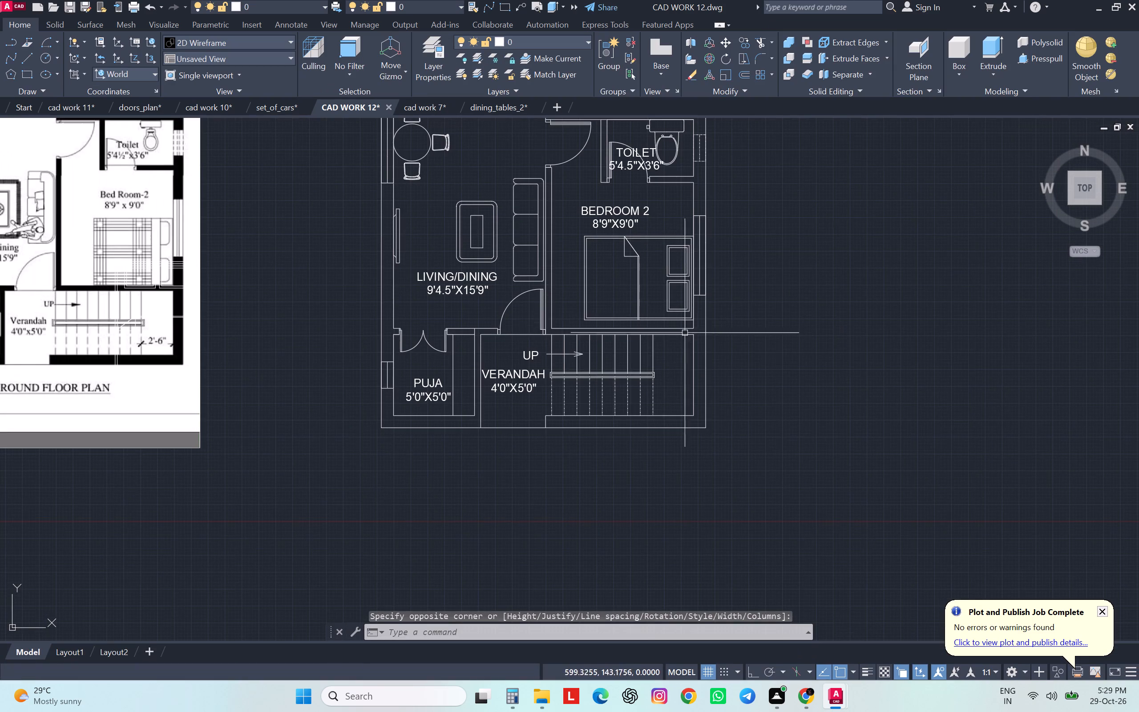
Fill all outer and inner walls of the redrawn floor plan with a SOLID hatch, leaving the window and door openings clear.
{"action": "scroll", "coordinate": [845, 345], "scroll_direction": "down", "scroll_amount": 1}
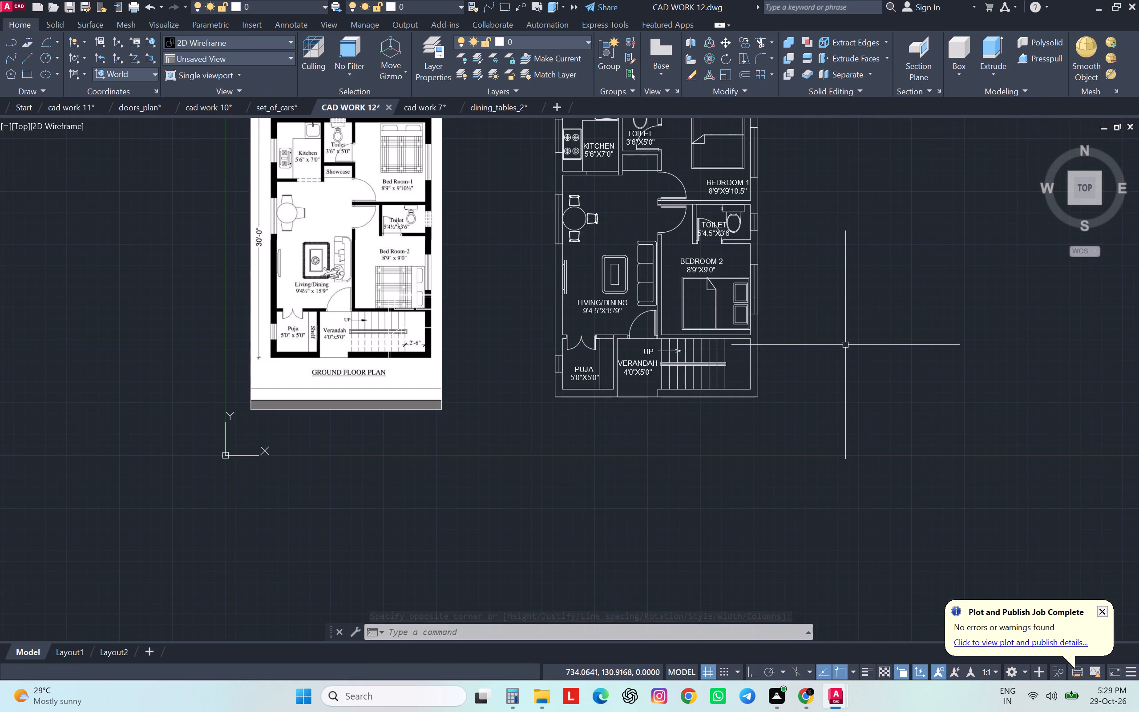
{"action": "middle_click_drag", "start_coordinate": [845, 345], "coordinate": [939, 428]}
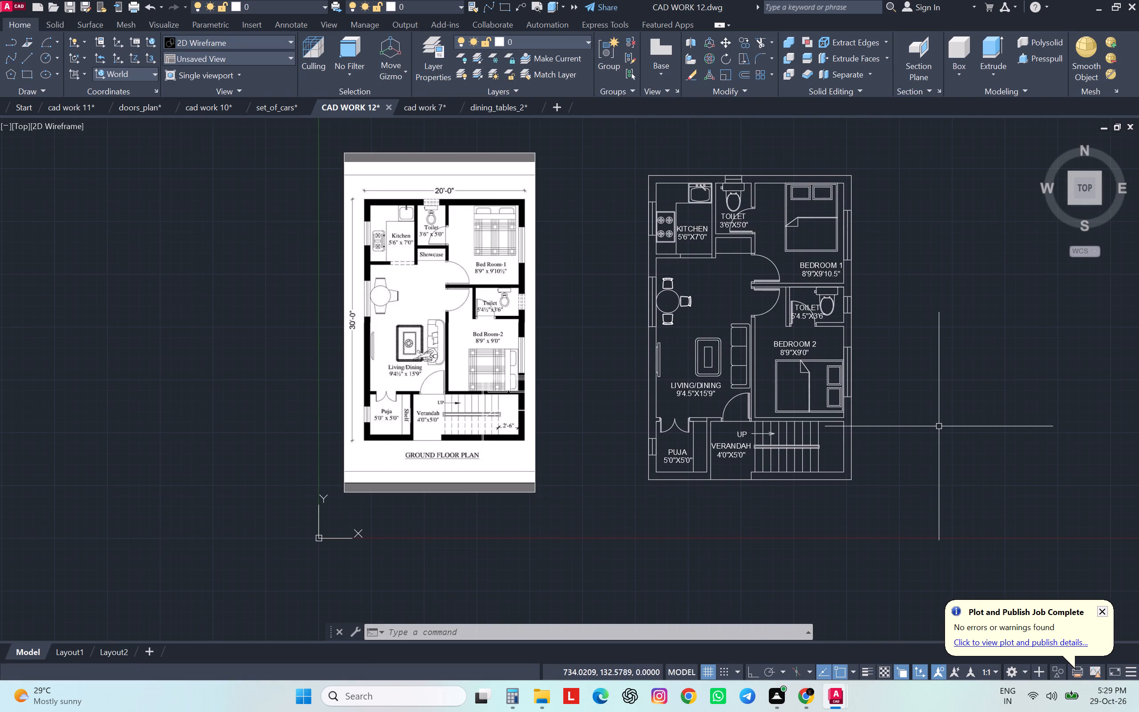
{"action": "key", "text": "h"}
{"action": "key", "text": "a"}
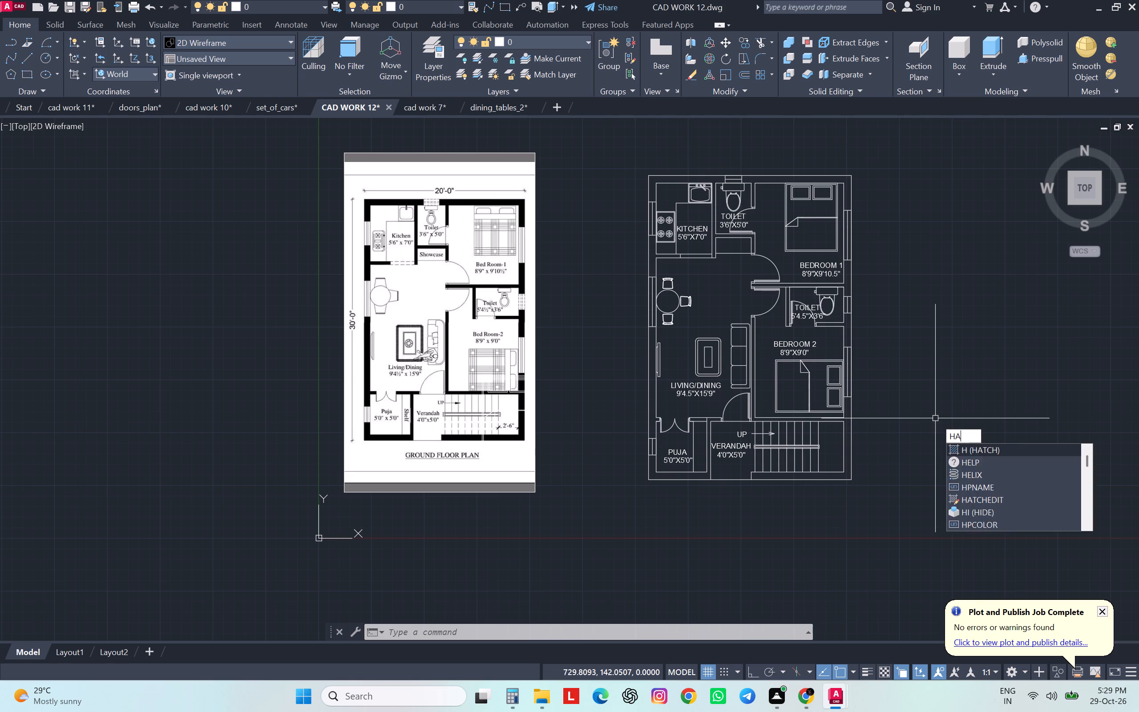
{"action": "key", "text": "space"}
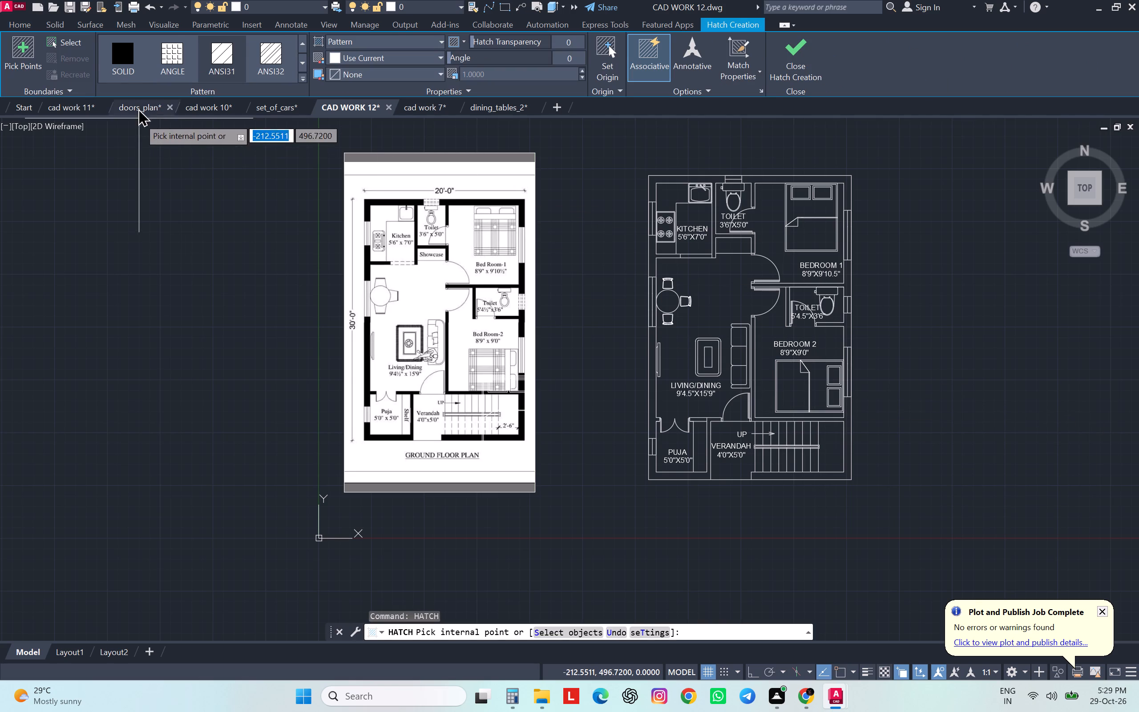
{"action": "left_click", "coordinate": [125, 74]}
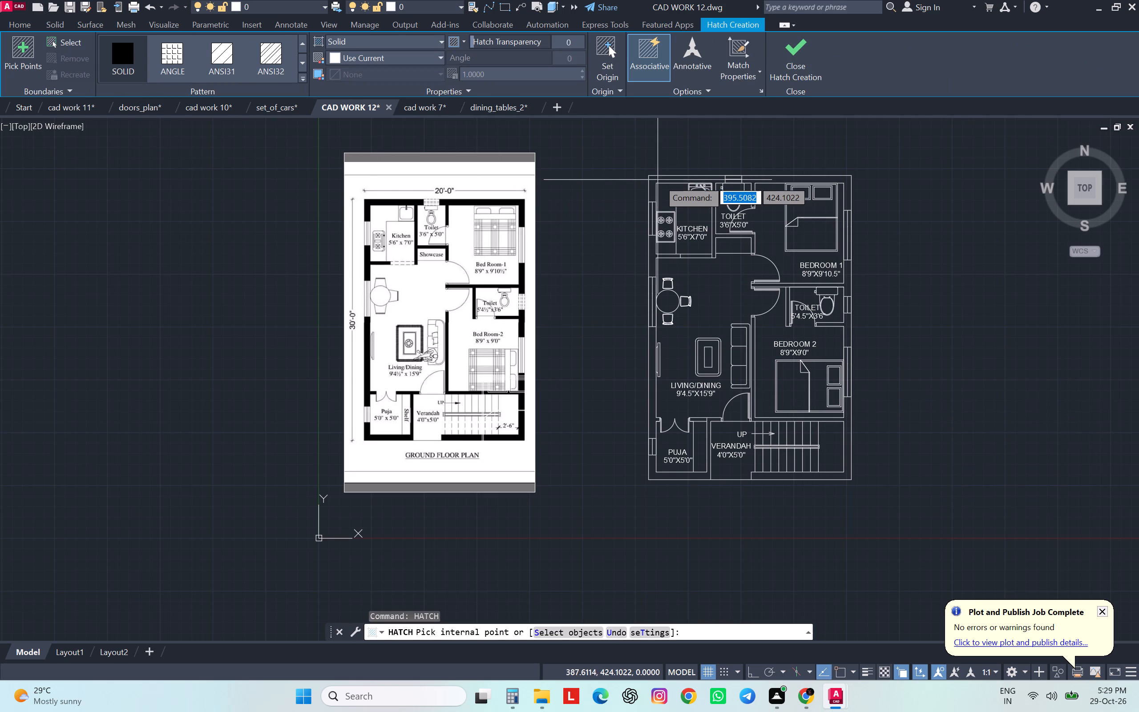
{"action": "left_click", "coordinate": [659, 180]}
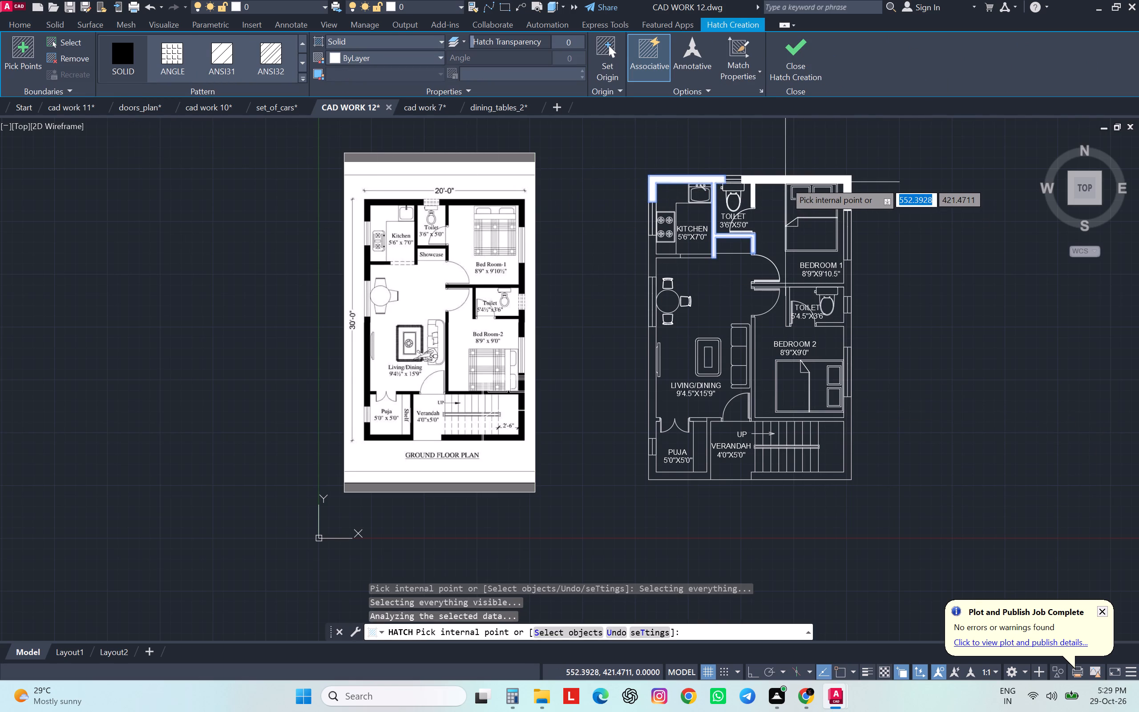
{"action": "left_click", "coordinate": [785, 182]}
{"action": "left_click", "coordinate": [848, 264]}
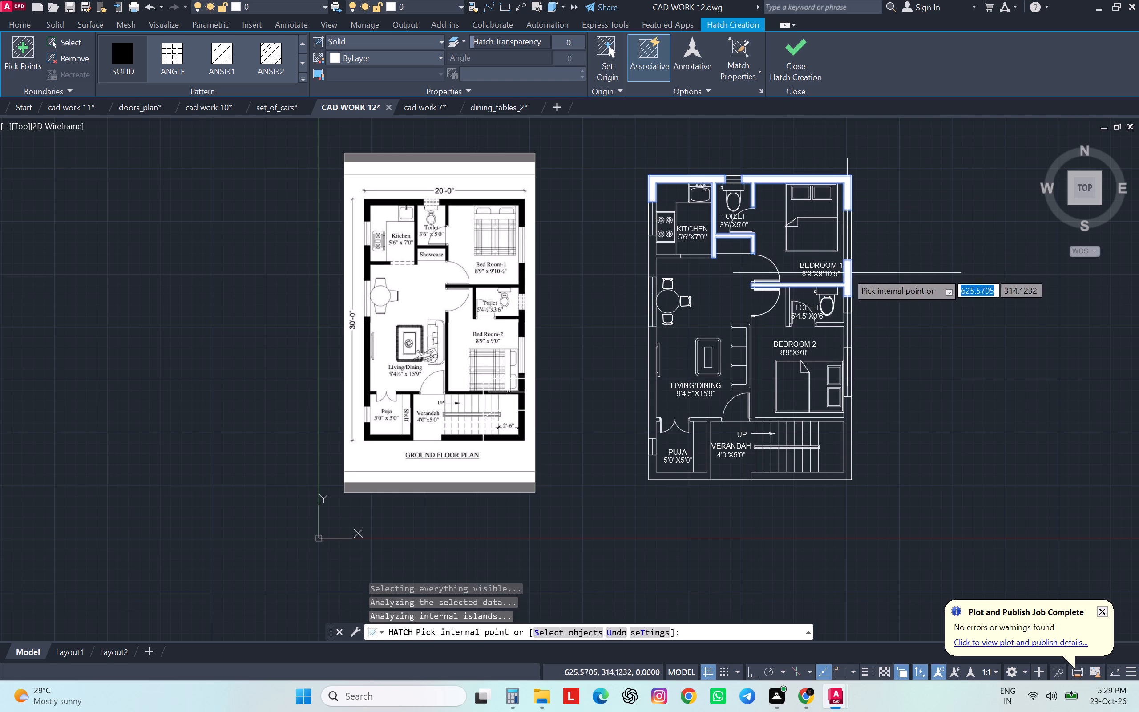
{"action": "left_click", "coordinate": [849, 336]}
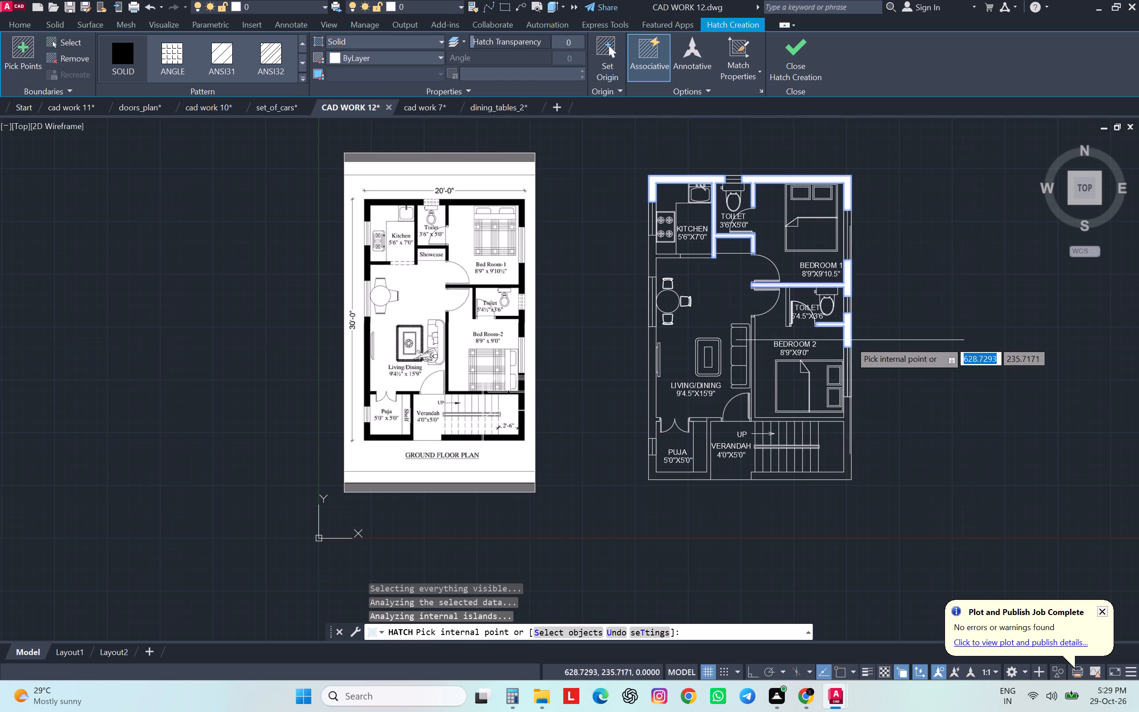
{"action": "left_click", "coordinate": [848, 407]}
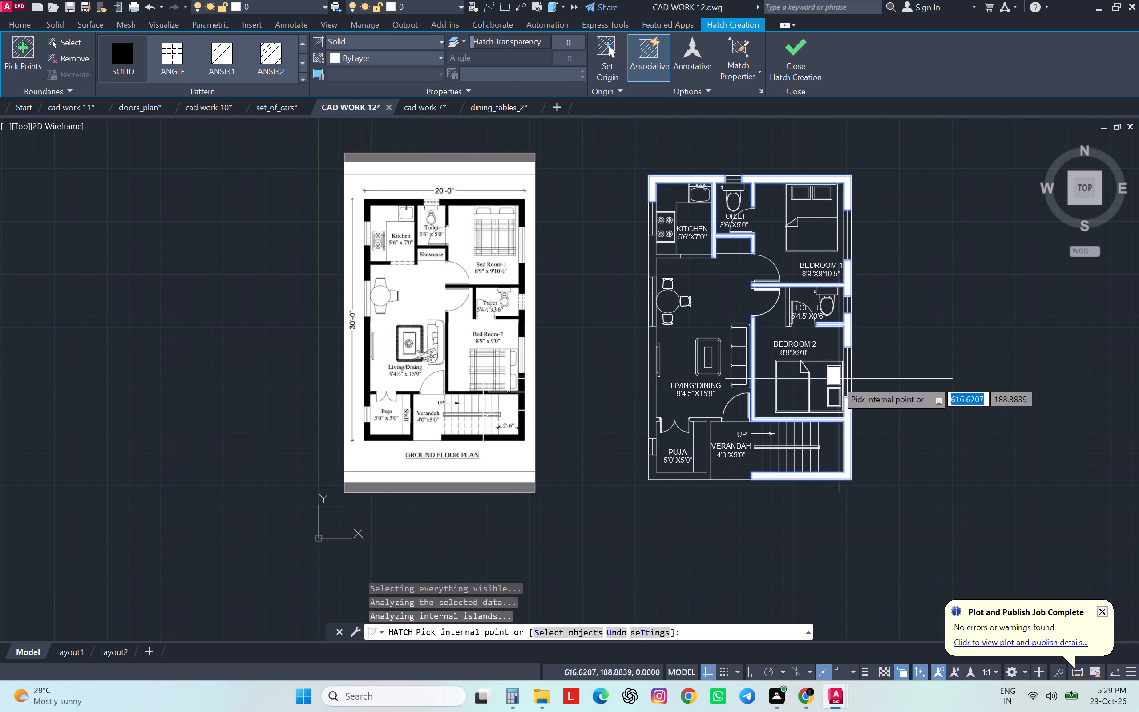
{"action": "left_click", "coordinate": [708, 476]}
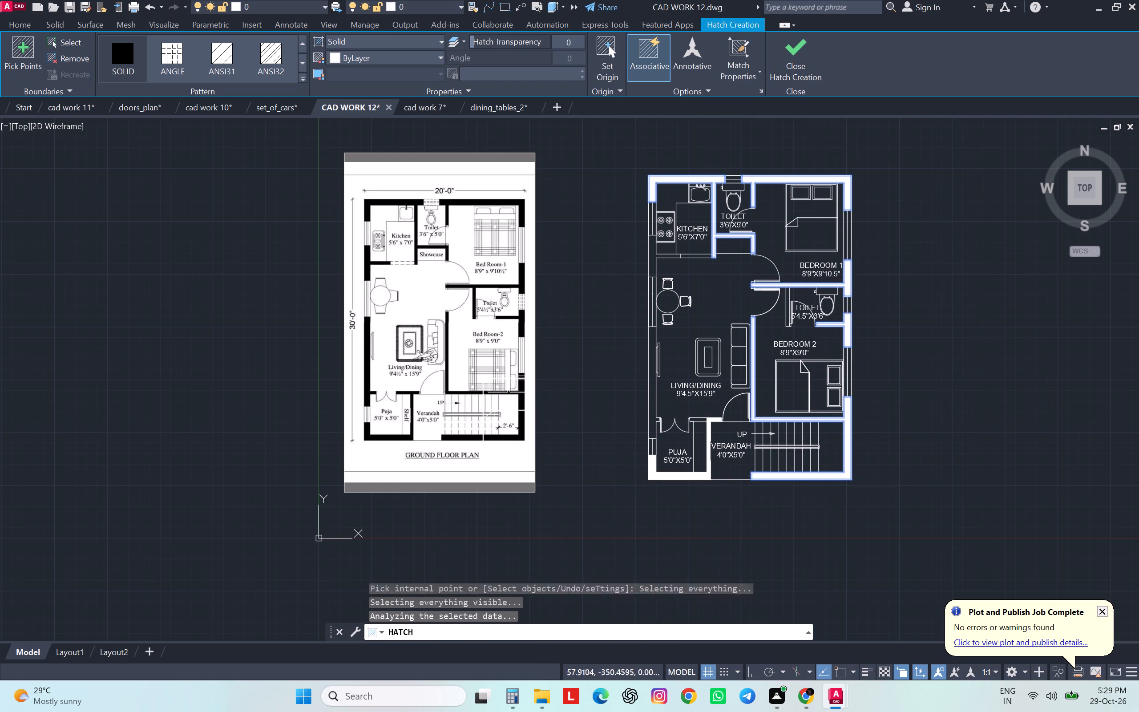
{"action": "left_click", "coordinate": [700, 420]}
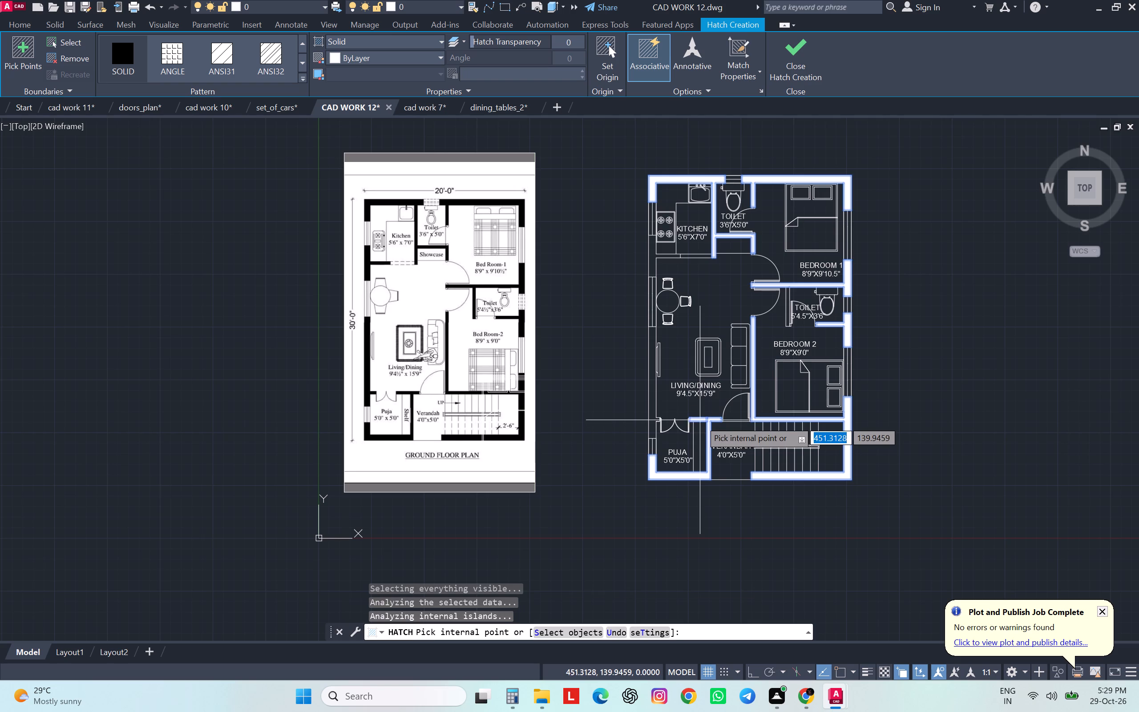
{"action": "left_click", "coordinate": [652, 426]}
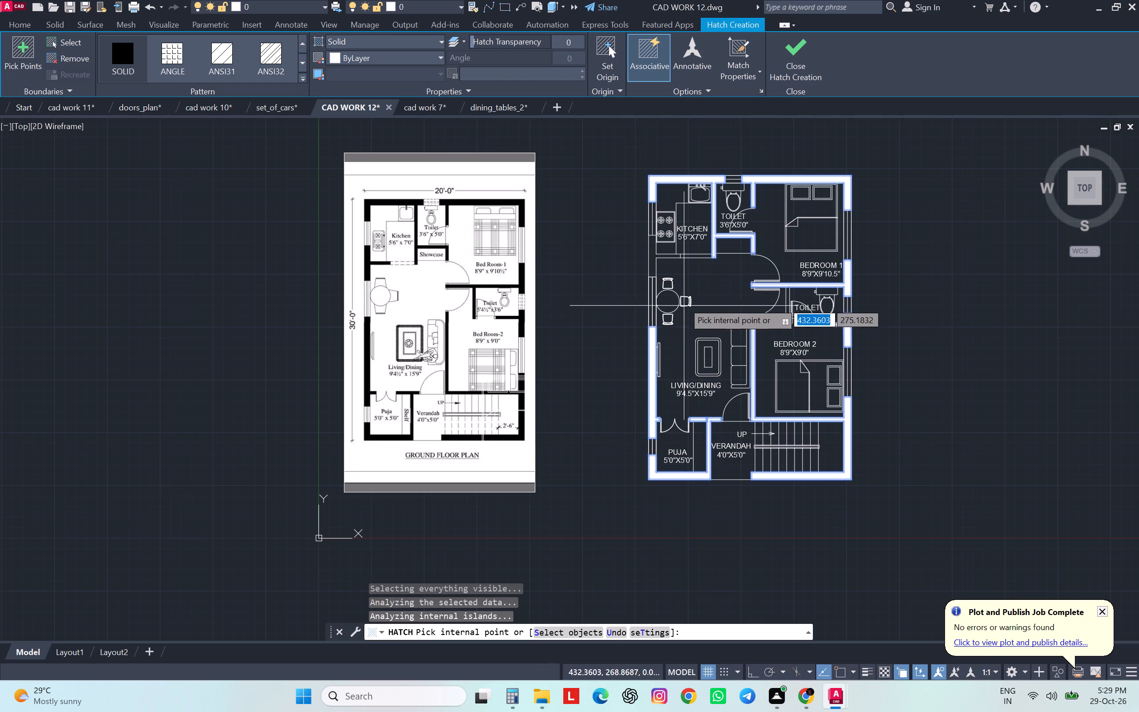
{"action": "left_click", "coordinate": [650, 263]}
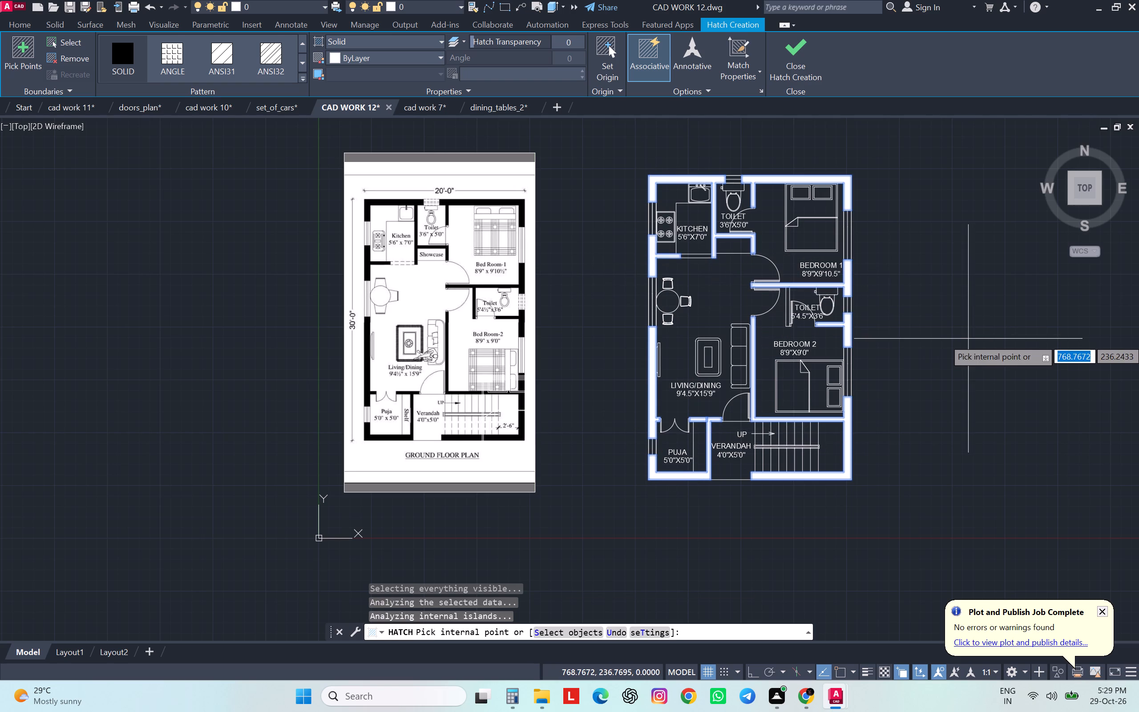
{"action": "key", "text": "Escape"}
{"action": "key", "text": "Escape"}
{"action": "key", "text": "Escape"}
{"action": "key", "text": "Escape"}
{"action": "key", "text": "Escape"}
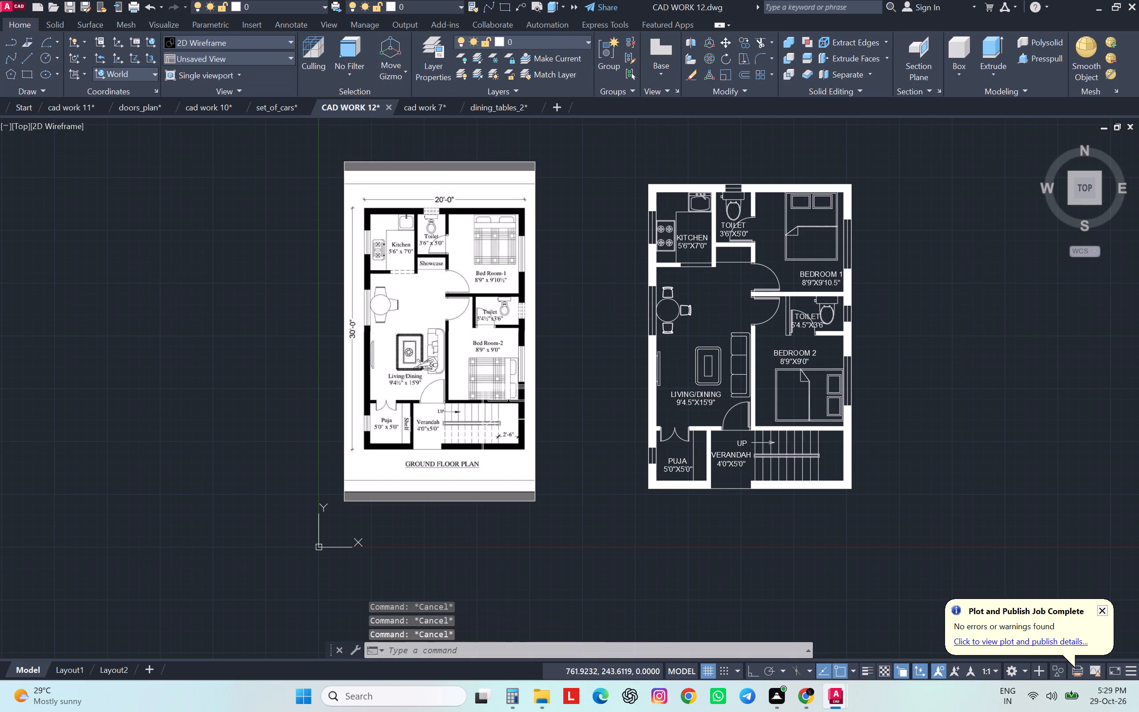
Delete the reference floor plan image and the spare double bed that lies underneath it.
{"action": "left_click", "coordinate": [595, 262]}
{"action": "left_click", "coordinate": [469, 308]}
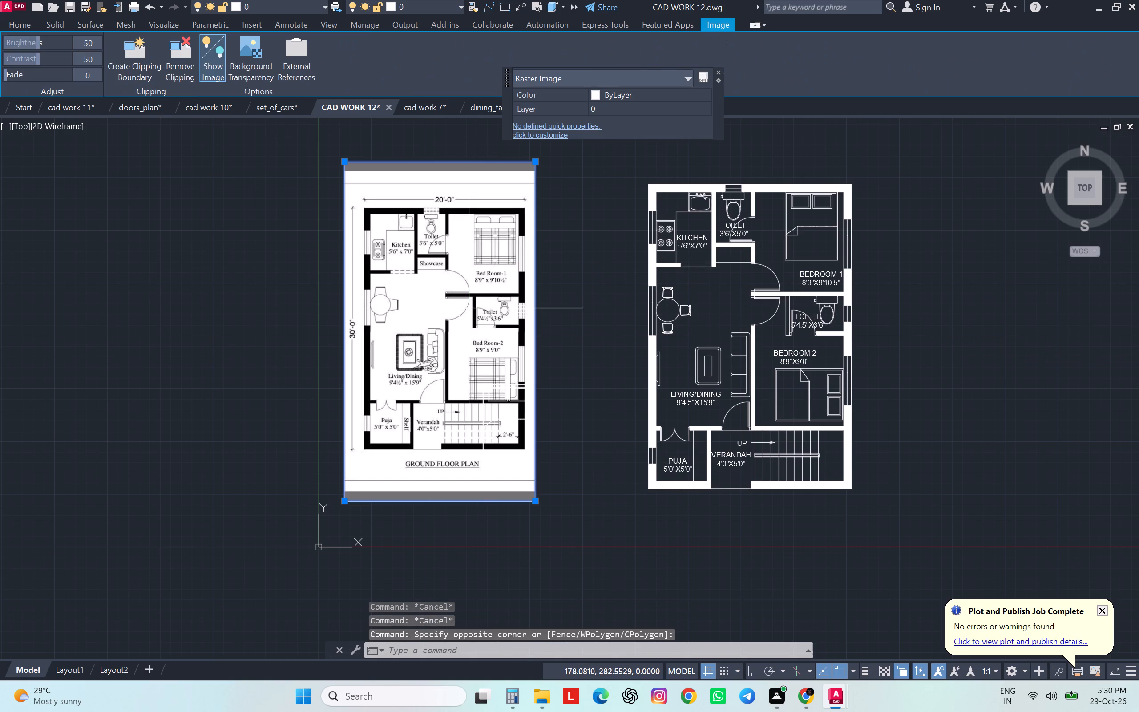
{"action": "key", "text": "Delete"}
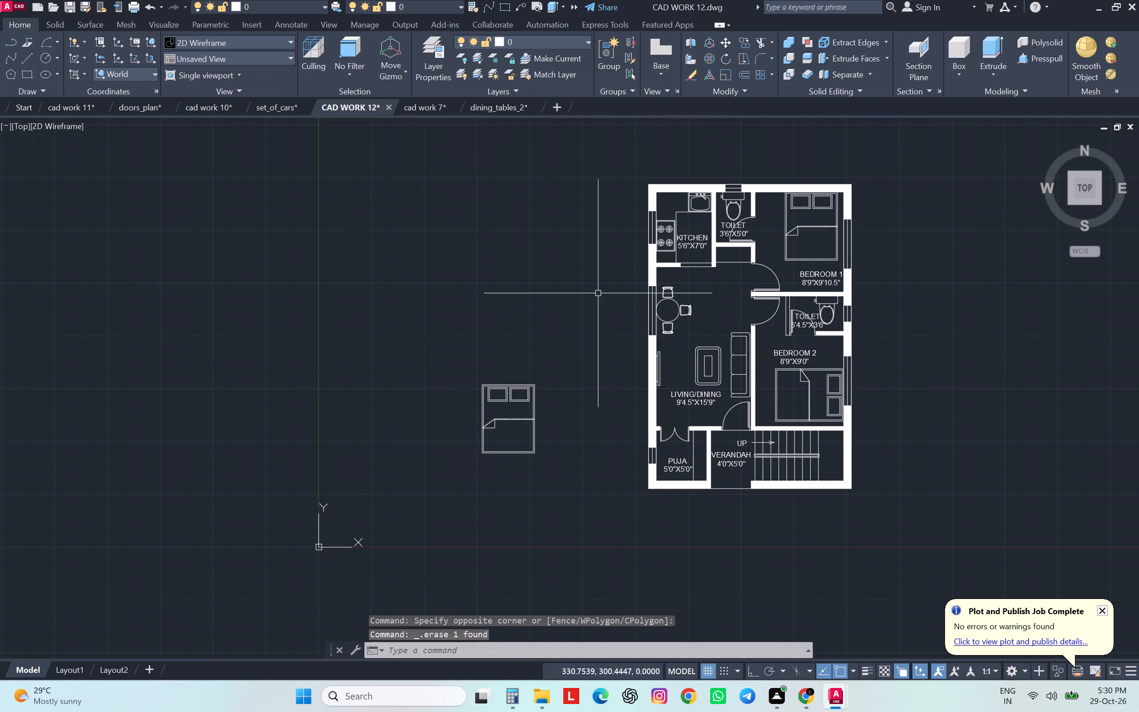
{"action": "left_click", "coordinate": [576, 314]}
{"action": "left_click", "coordinate": [467, 494]}
{"action": "key", "text": "Delete"}
Save the CAD WORK 12 drawing.
{"action": "scroll", "coordinate": [476, 482], "scroll_direction": "down", "scroll_amount": 3}
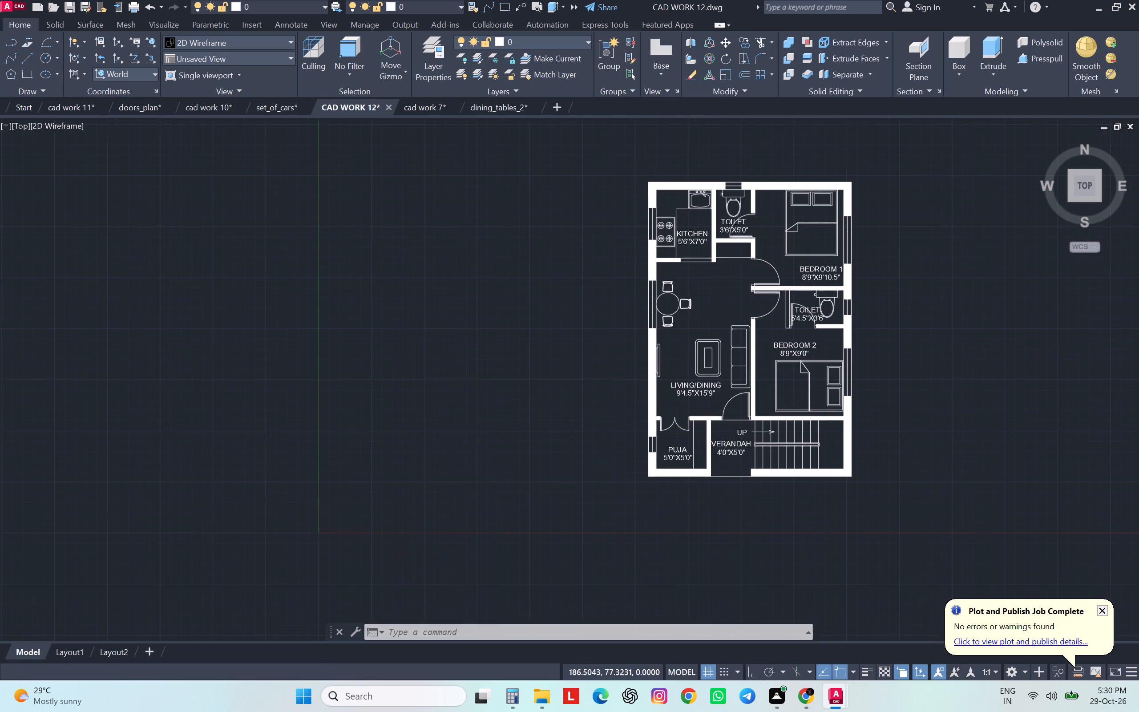
{"action": "middle_click_drag", "start_coordinate": [512, 452], "coordinate": [521, 377]}
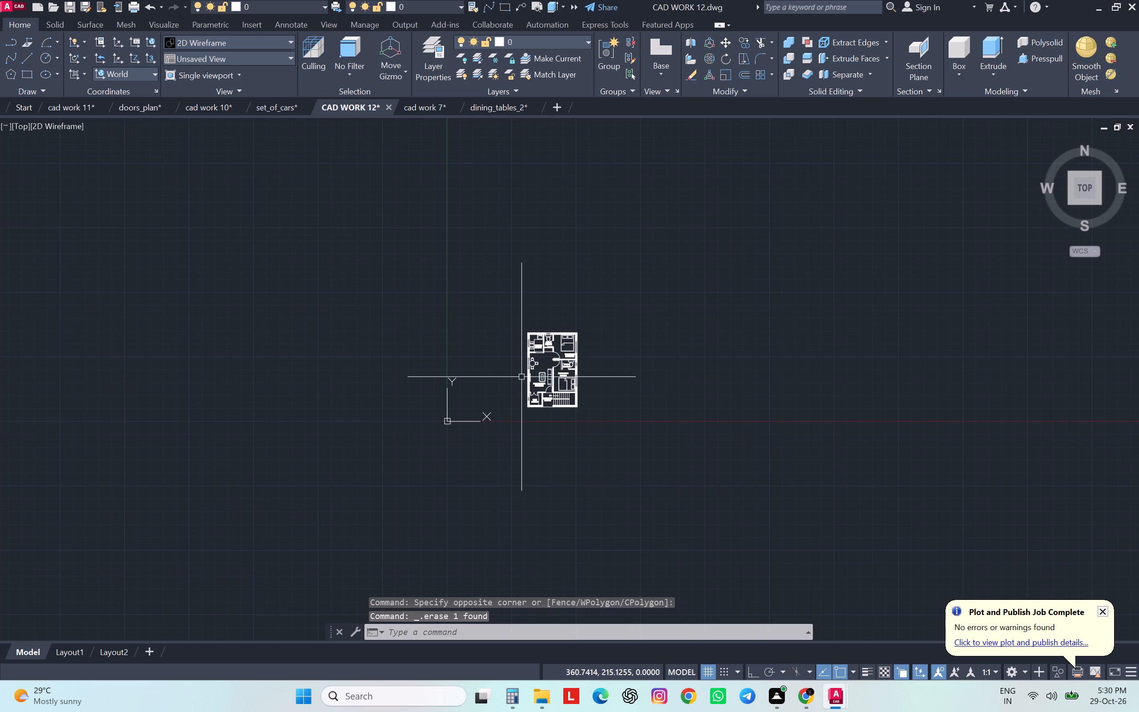
{"action": "key", "text": "ctrl+s"}
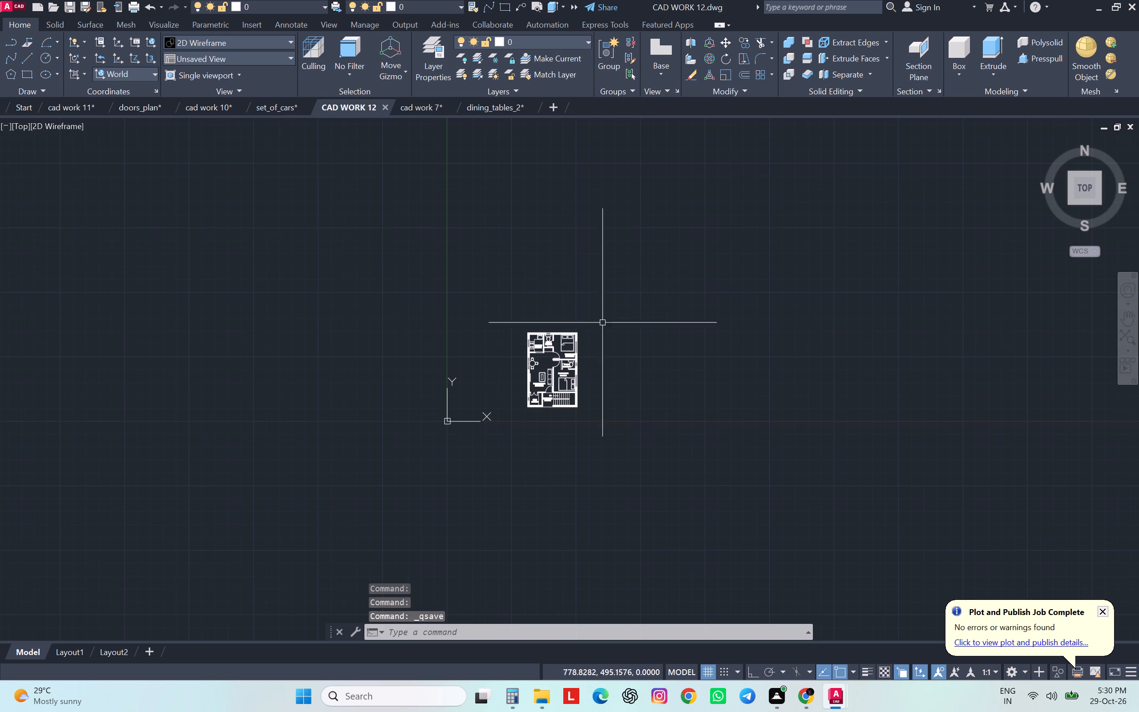
Query the drawing's log file path with LOGFILENAME.
{"action": "scroll", "coordinate": [585, 372], "scroll_direction": "up", "scroll_amount": 2}
{"action": "type", "text": "LOG"}
{"action": "left_click", "coordinate": [642, 406]}
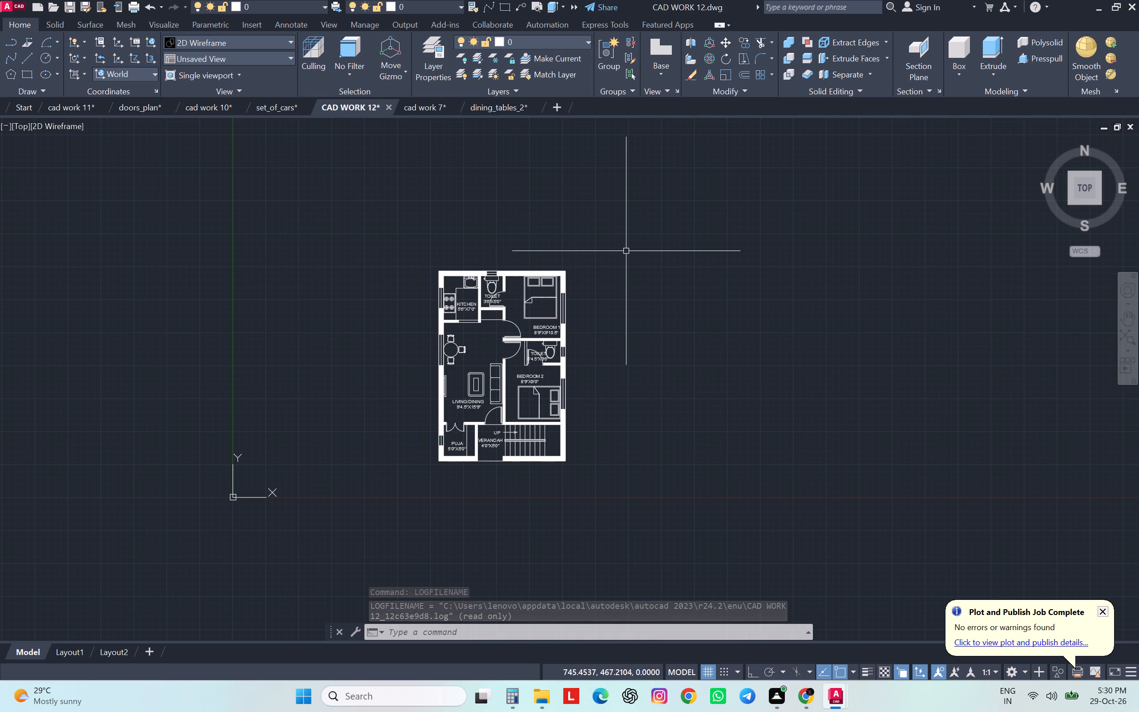
Set up a plot from the previous plot's settings, with a new plot window enclosing the whole floor plan.
{"action": "key", "text": "ctrl+p"}
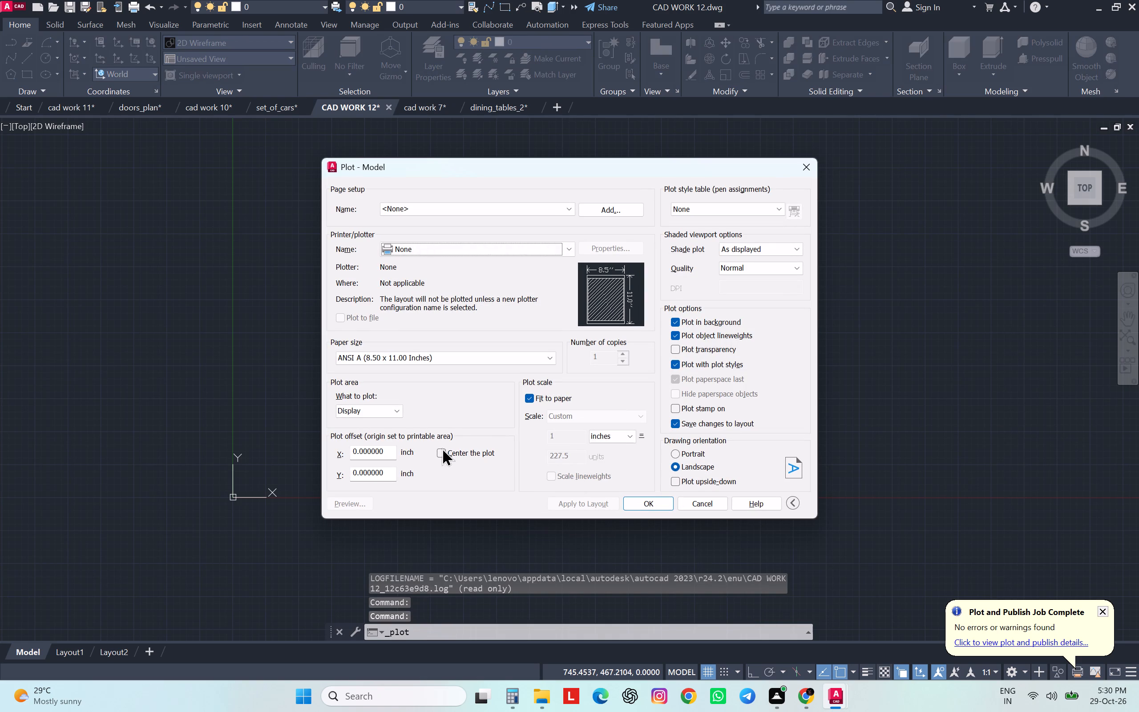
{"action": "left_click", "coordinate": [445, 210]}
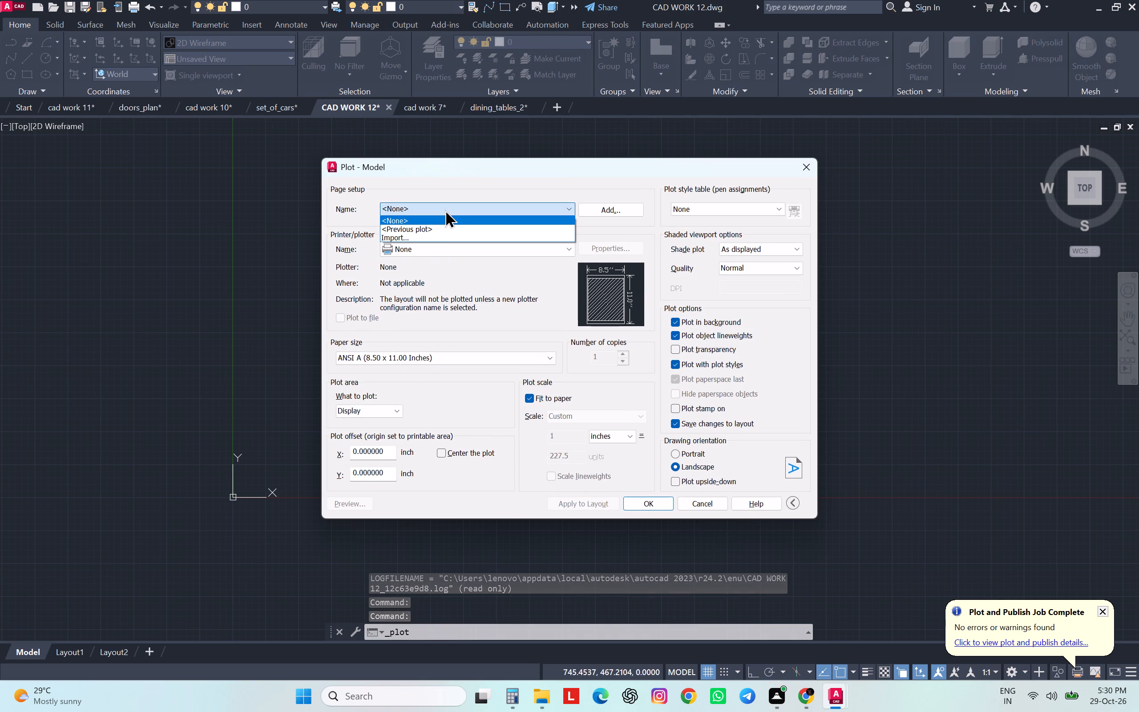
{"action": "left_click", "coordinate": [438, 227]}
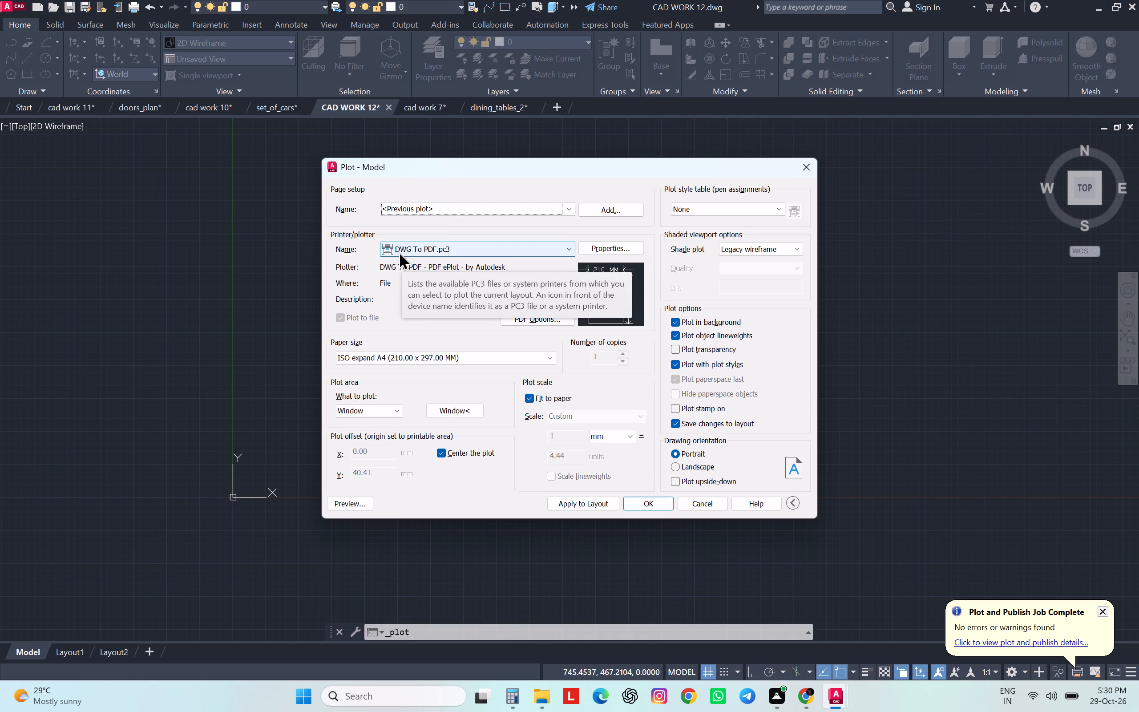
{"action": "left_click", "coordinate": [453, 410]}
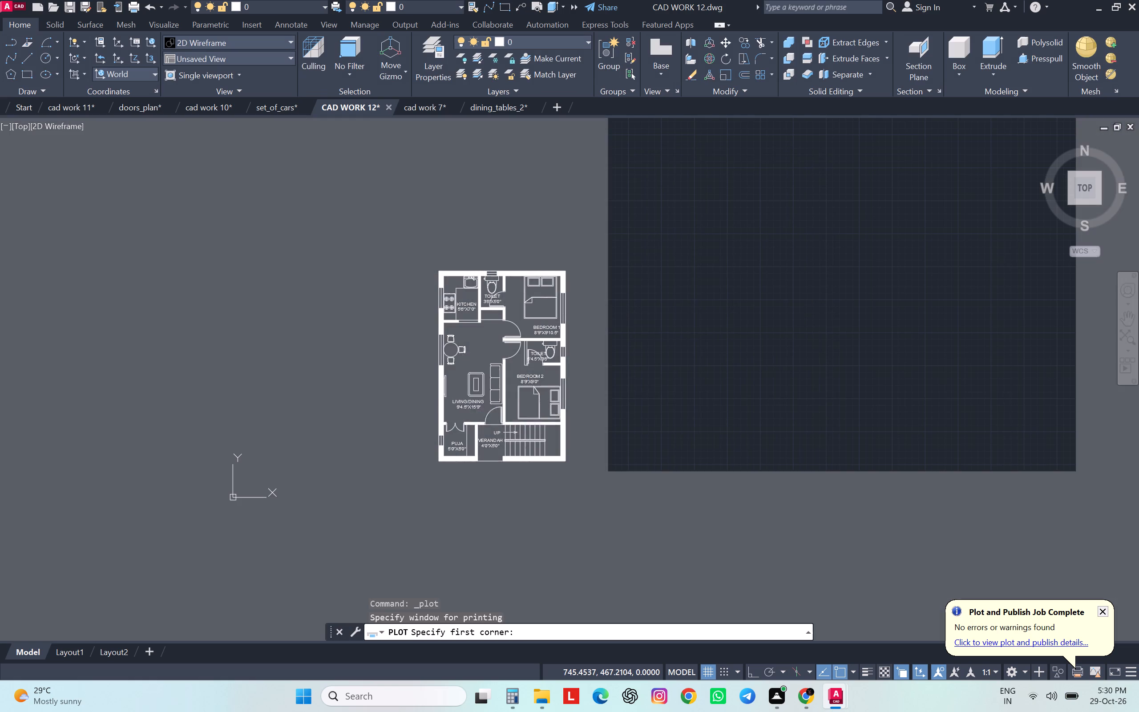
{"action": "left_click_drag", "start_coordinate": [375, 227], "coordinate": [590, 499]}
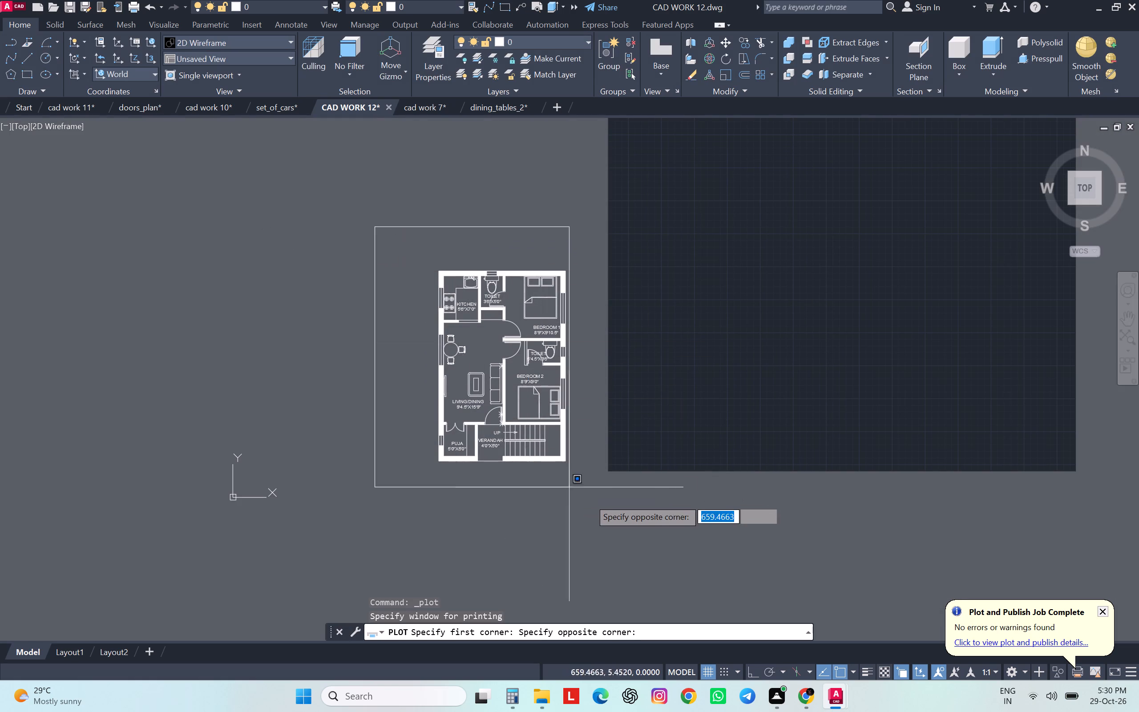
{"action": "left_click_drag", "start_coordinate": [590, 499], "coordinate": [608, 501]}
{"action": "left_click", "coordinate": [608, 501]}
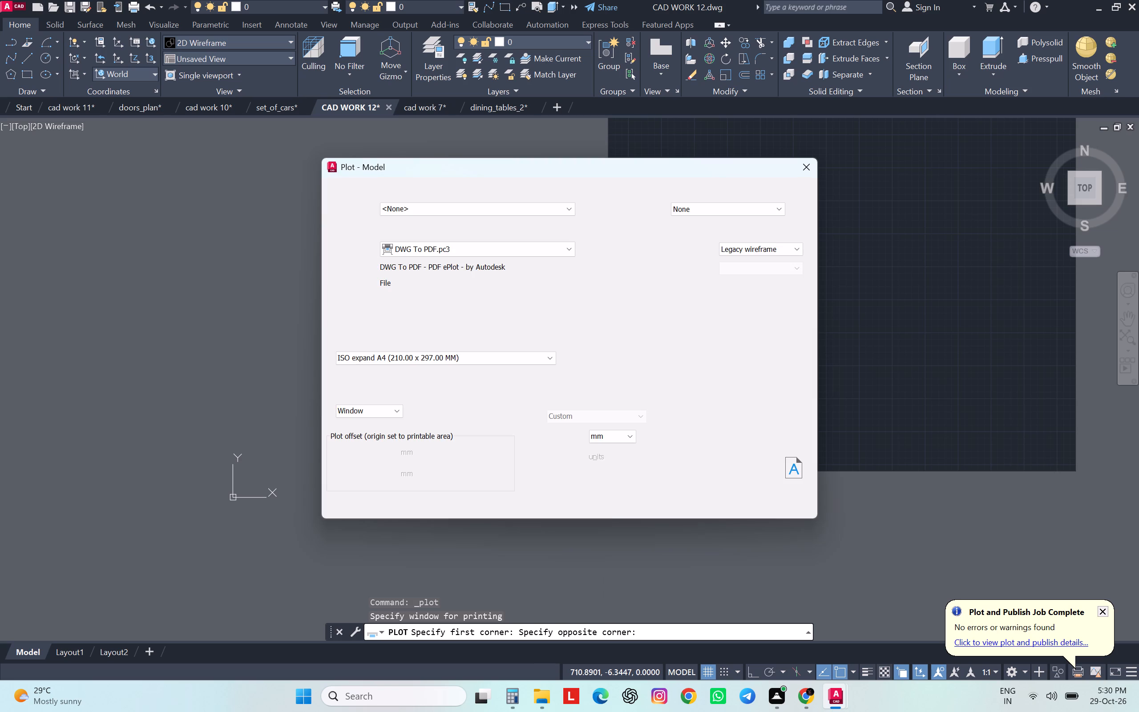
Preview the plot to check how the floor plan sits on the A4 sheet, and return to the plot settings.
{"action": "left_click", "coordinate": [345, 505]}
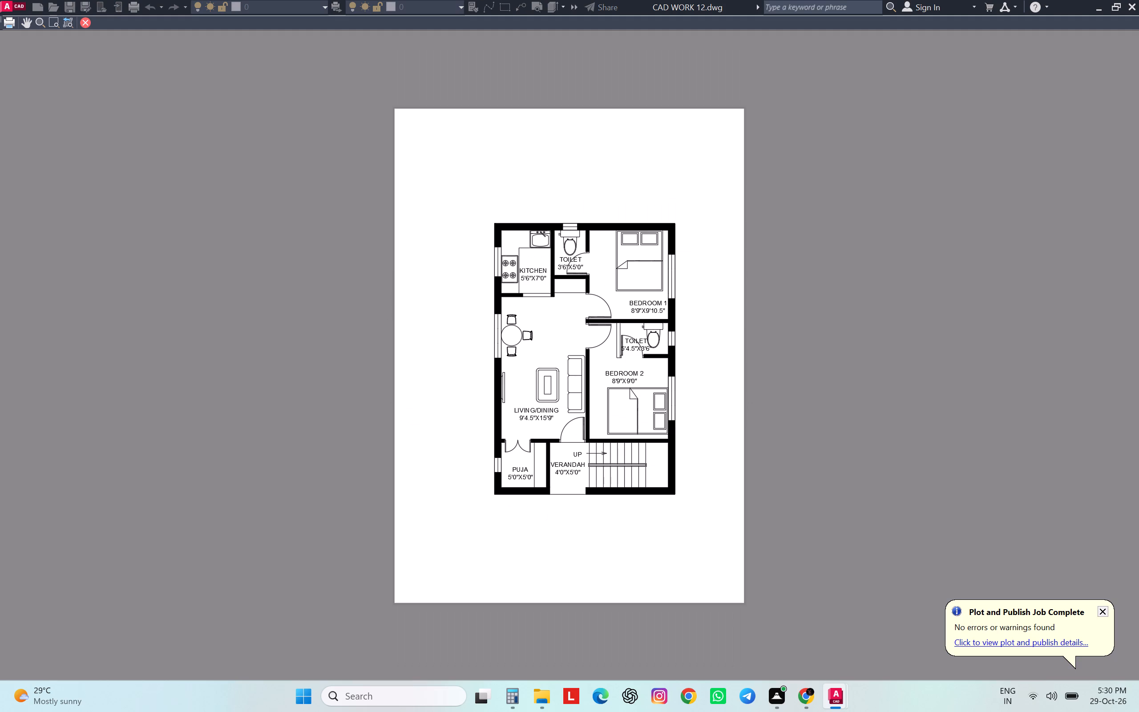
{"action": "key", "text": "Escape"}
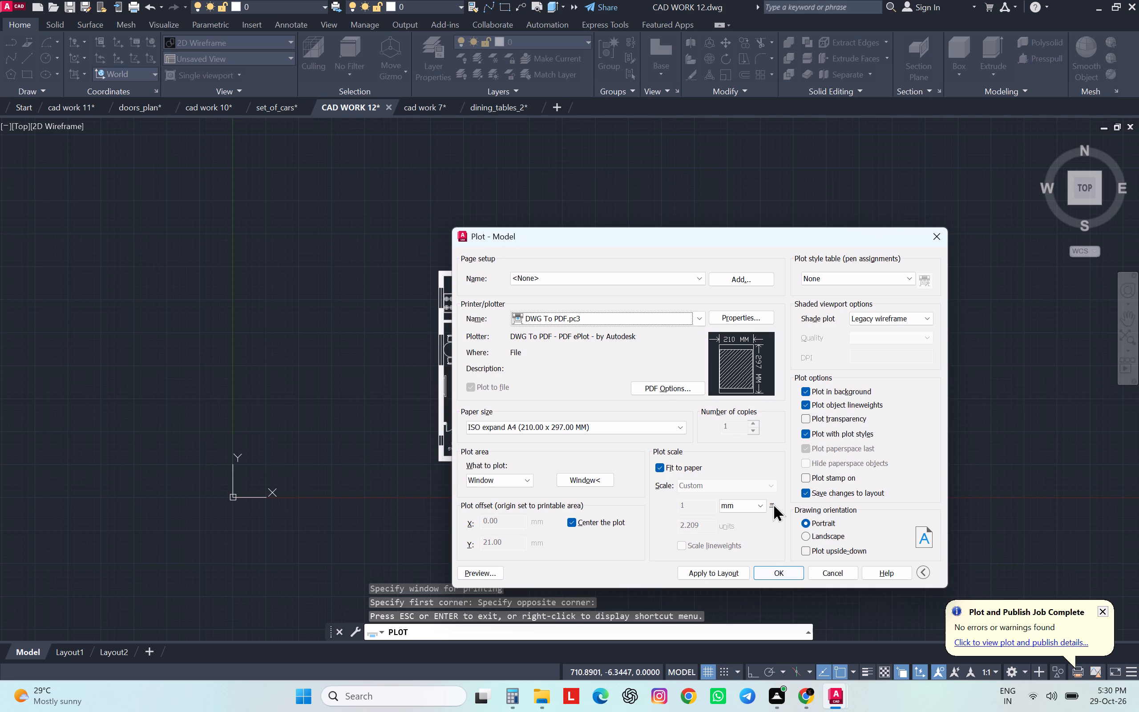
Set the plot scale units to inches and preview the plot again.
{"action": "left_click", "coordinate": [760, 506]}
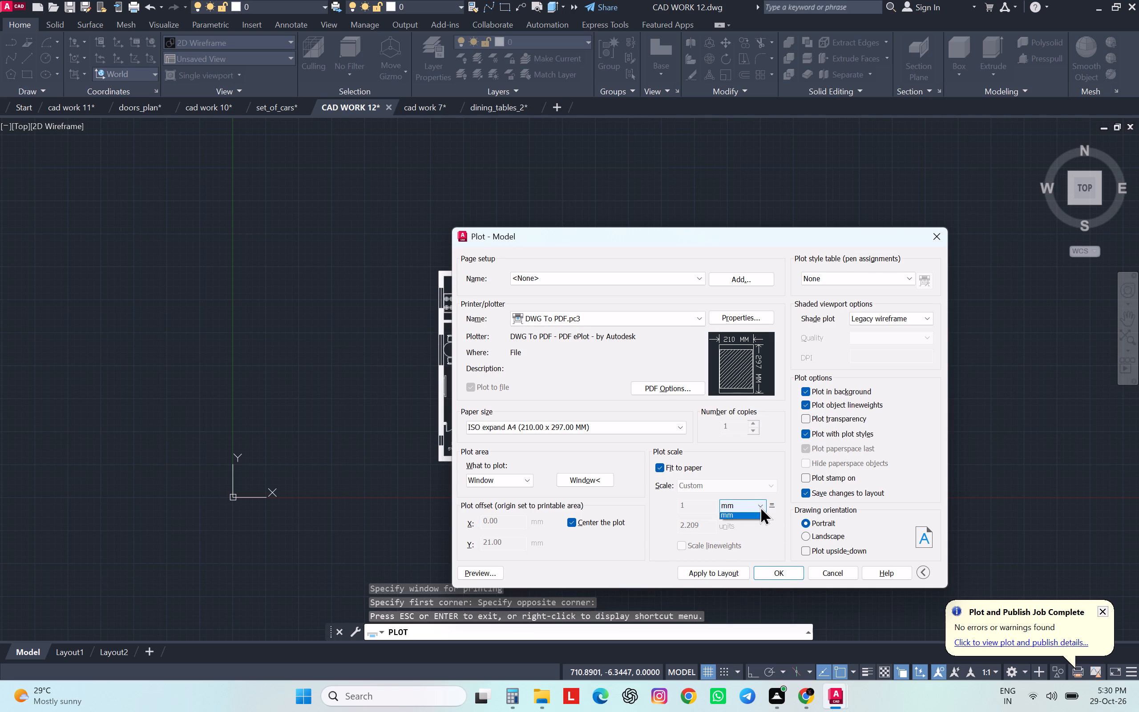
{"action": "left_click", "coordinate": [759, 514]}
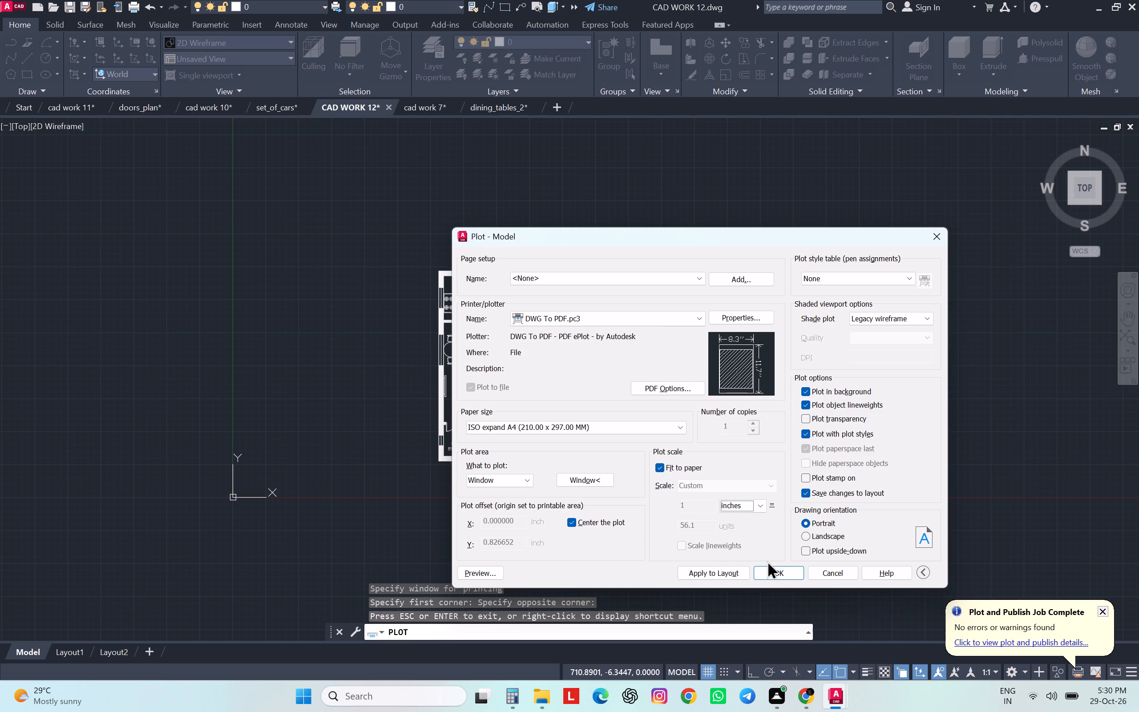
{"action": "left_click", "coordinate": [484, 572]}
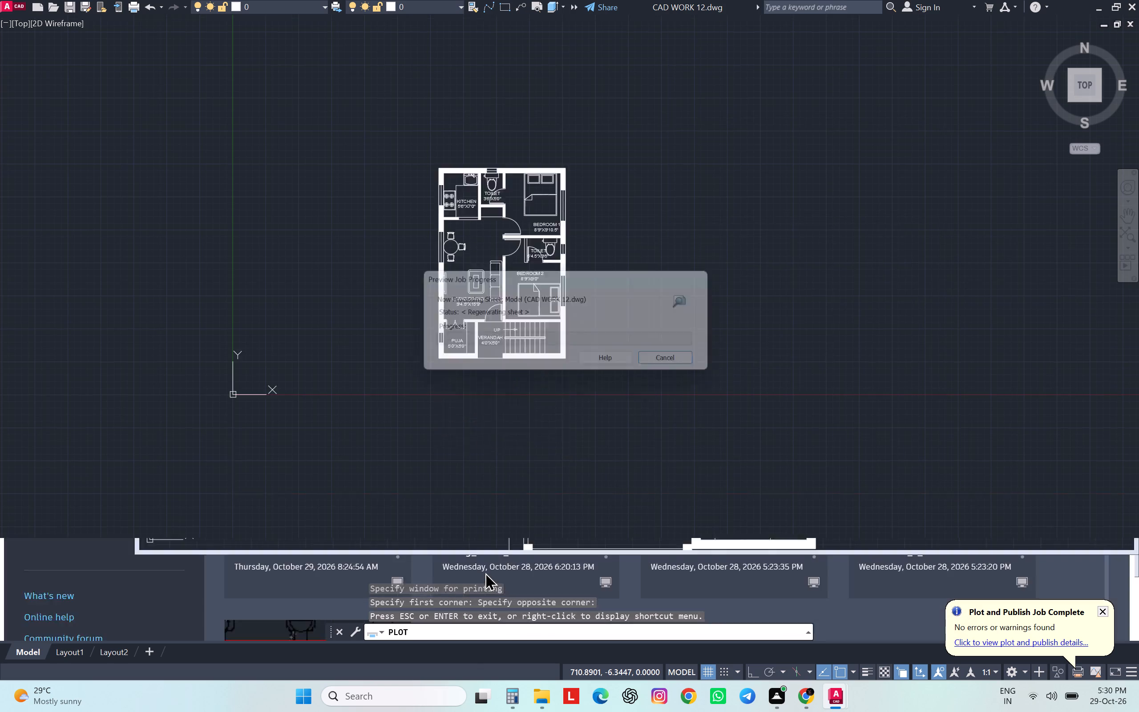
{"action": "key", "text": "Escape"}
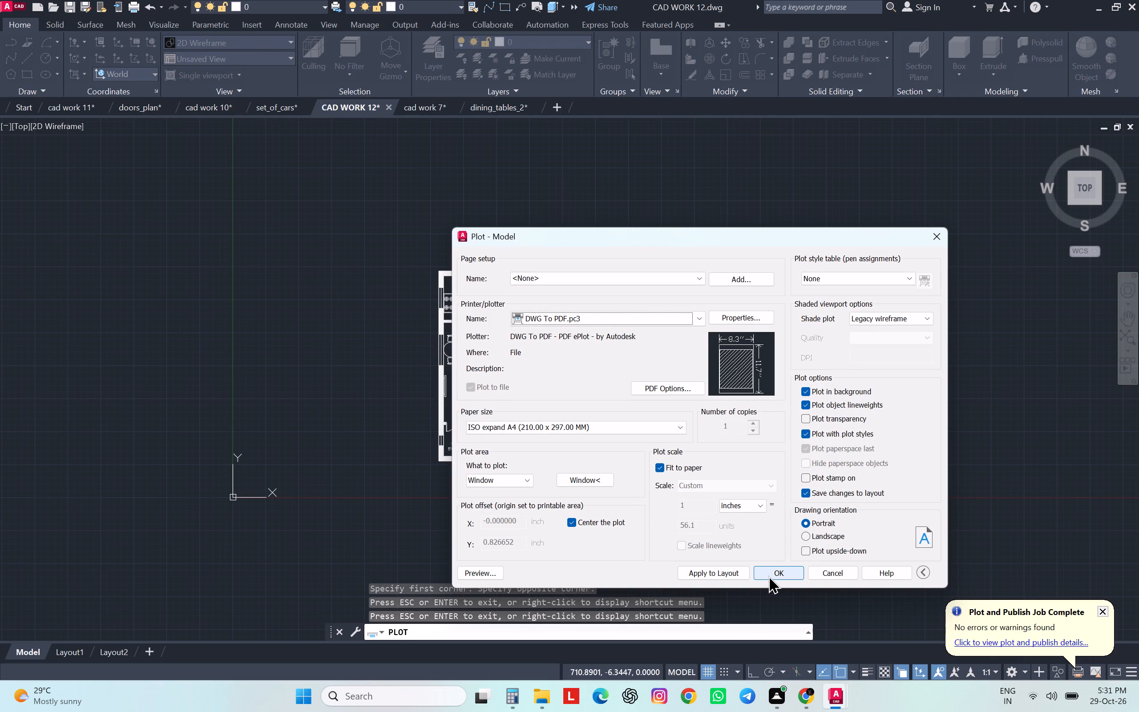
Plot the floor plan to PDF, saving it as CAD WORK 12-Model.pdf in the Documents folder.
{"action": "left_click", "coordinate": [768, 575]}
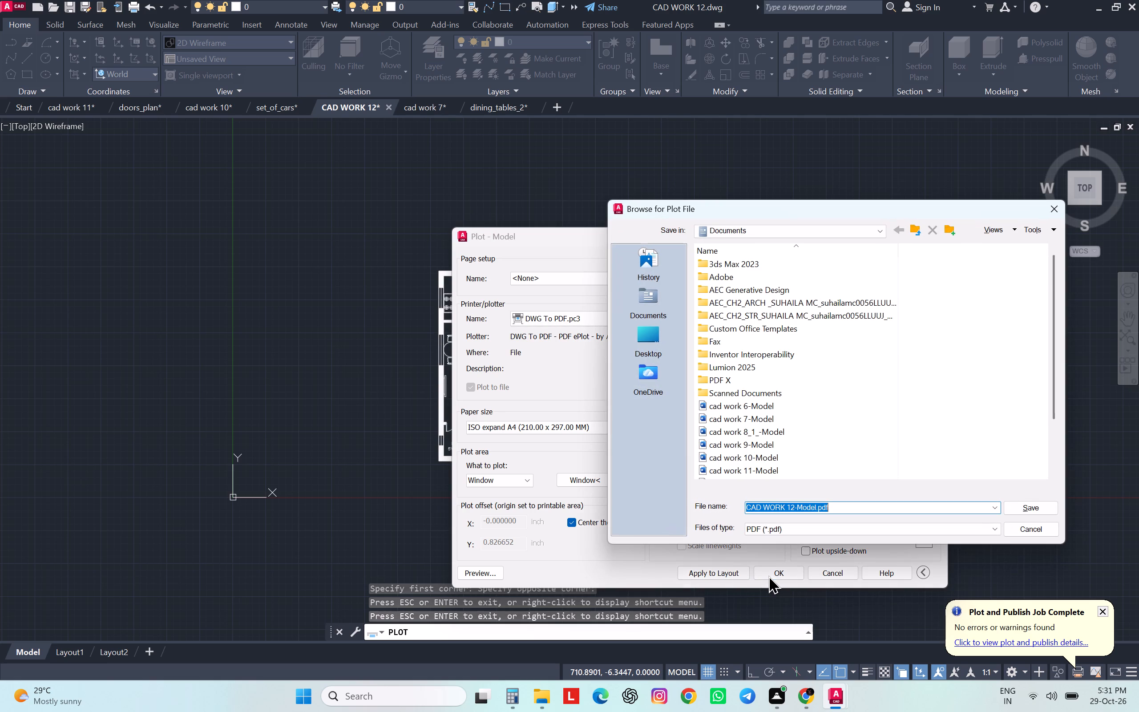
{"action": "left_click", "coordinate": [1032, 508]}
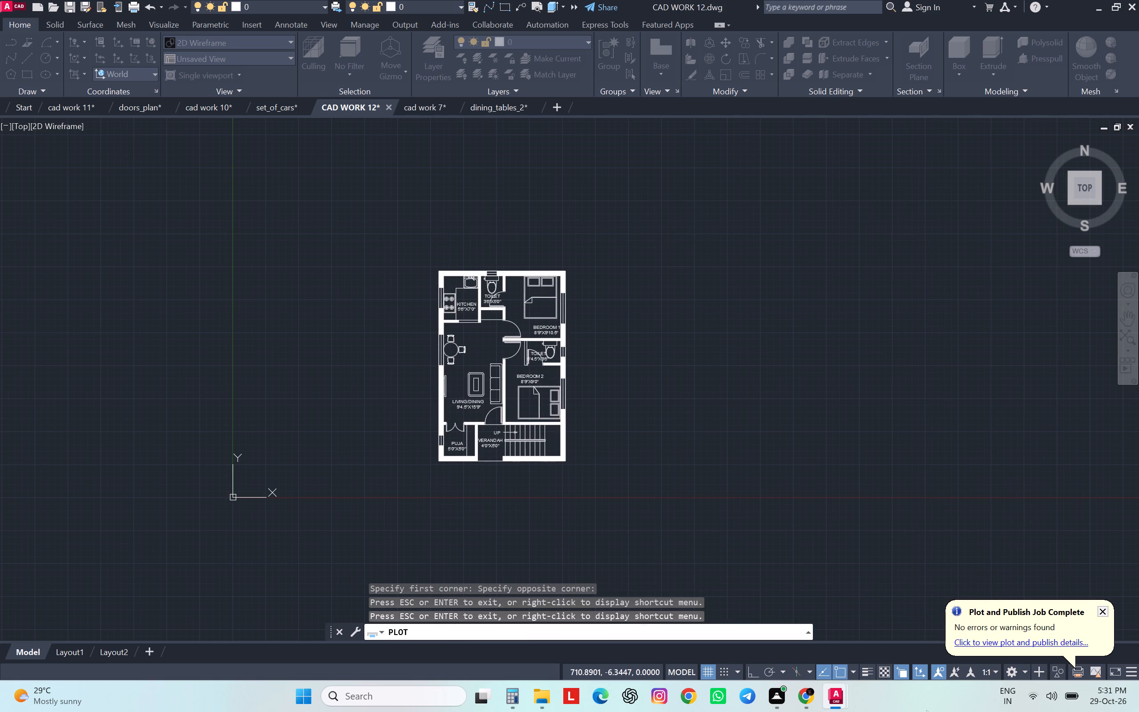